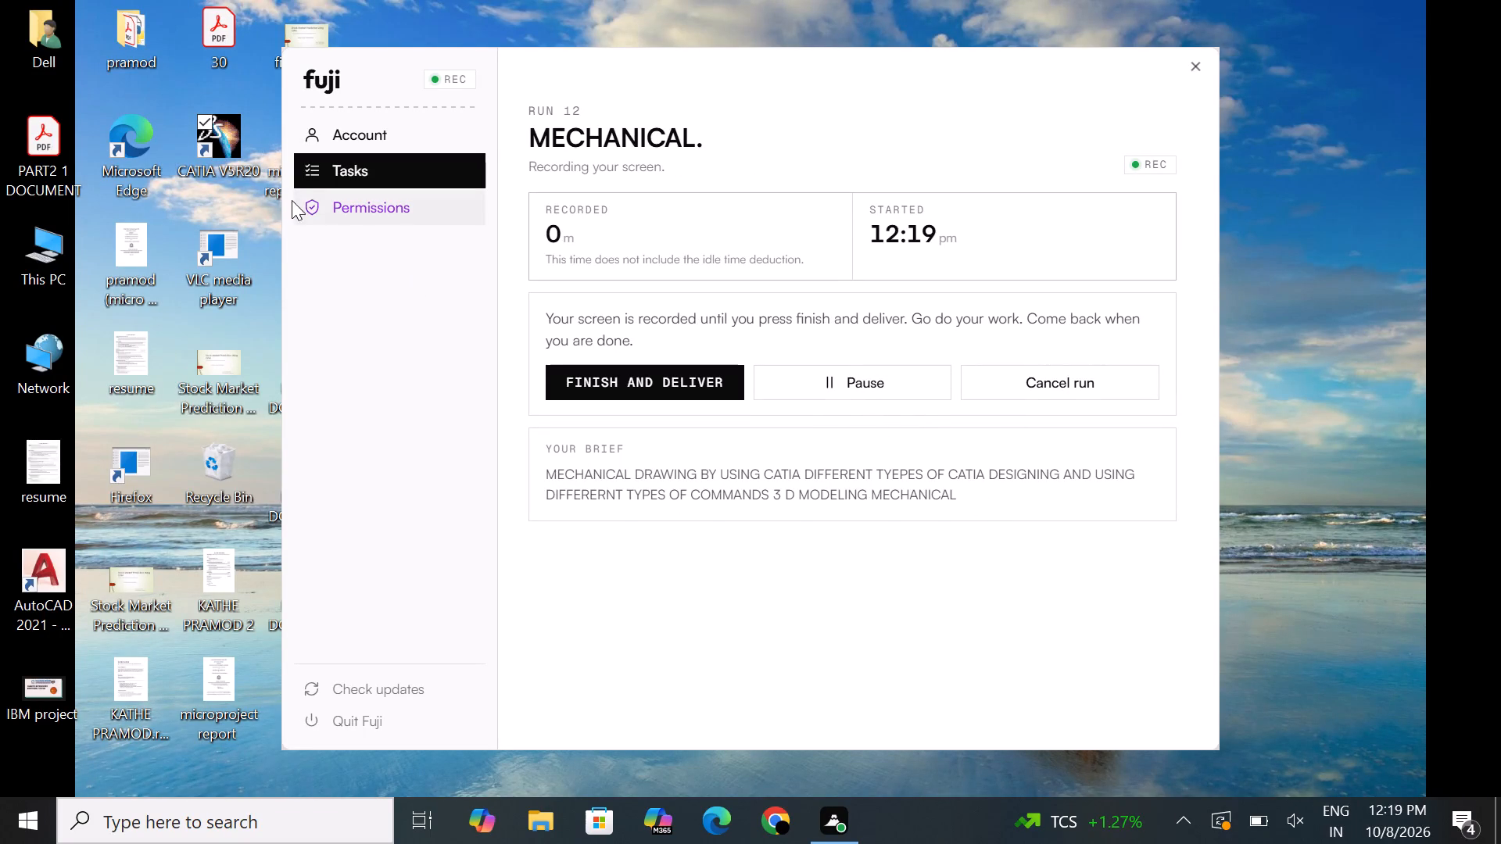
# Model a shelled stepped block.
# Launch CATIA V5R20 from the desktop.
pyautogui.click(223, 148)
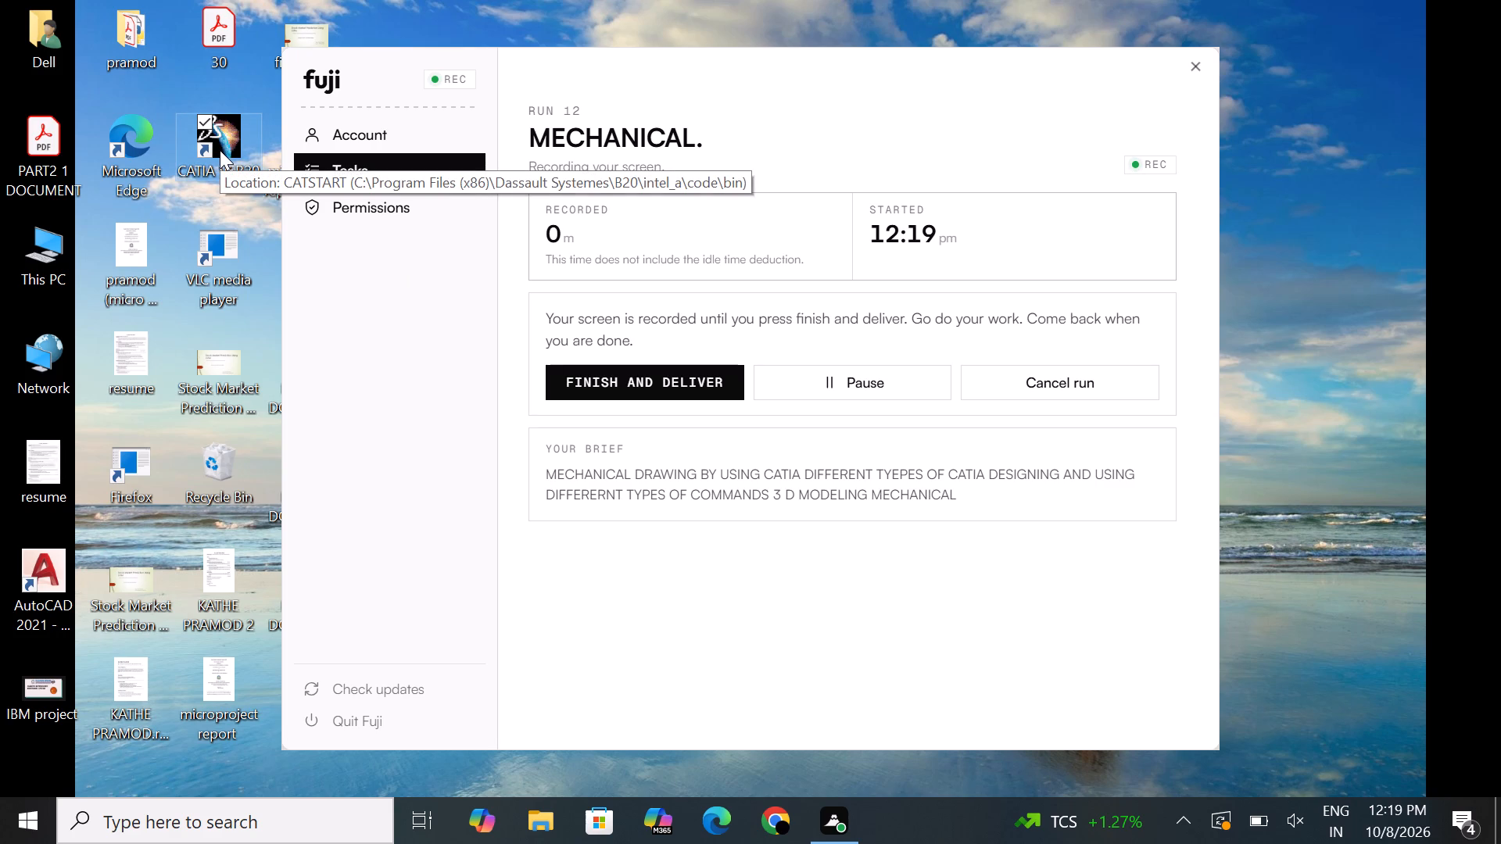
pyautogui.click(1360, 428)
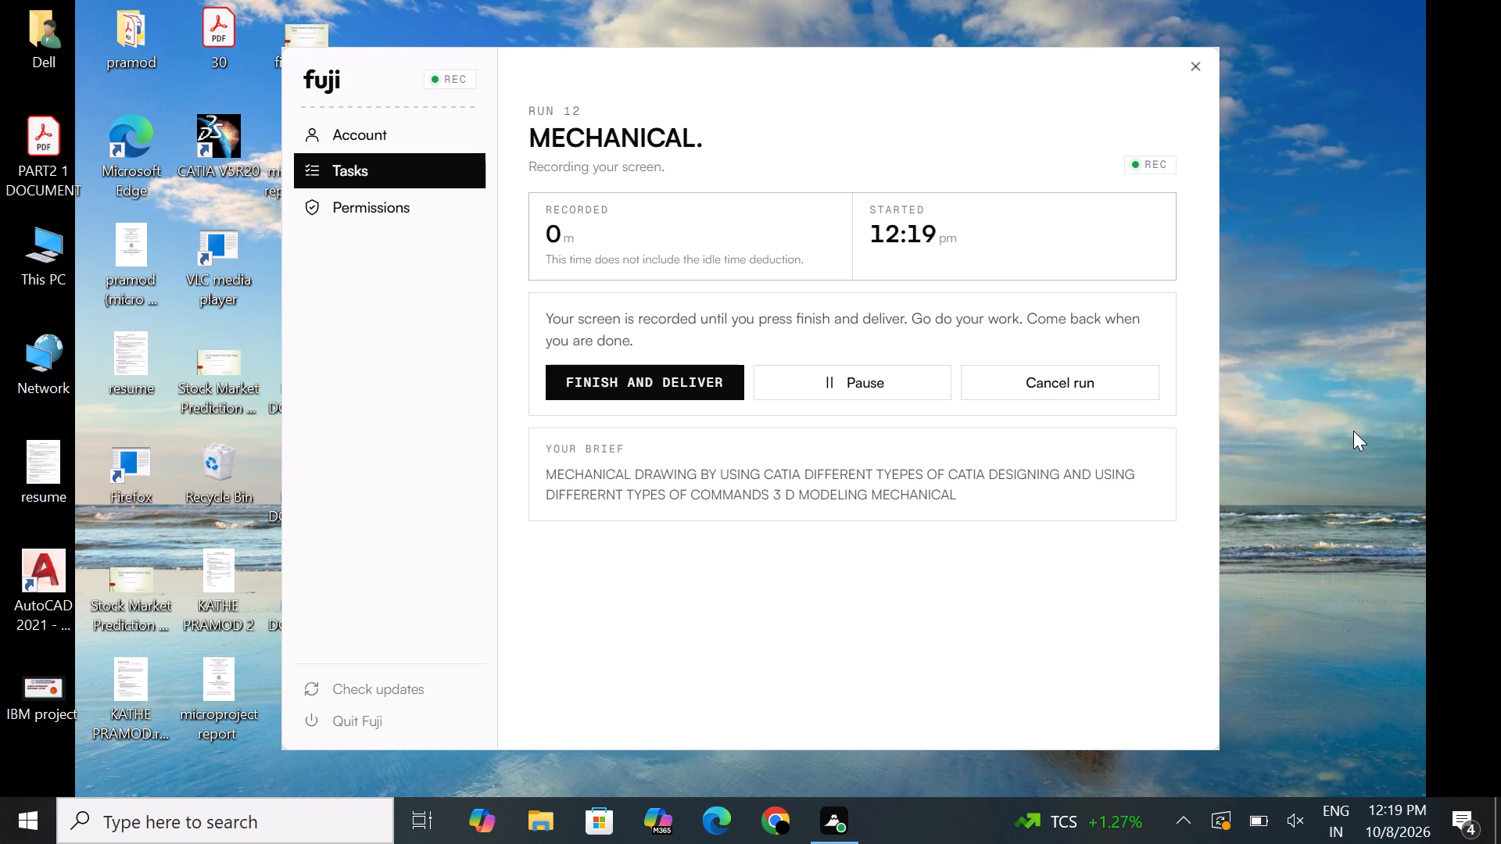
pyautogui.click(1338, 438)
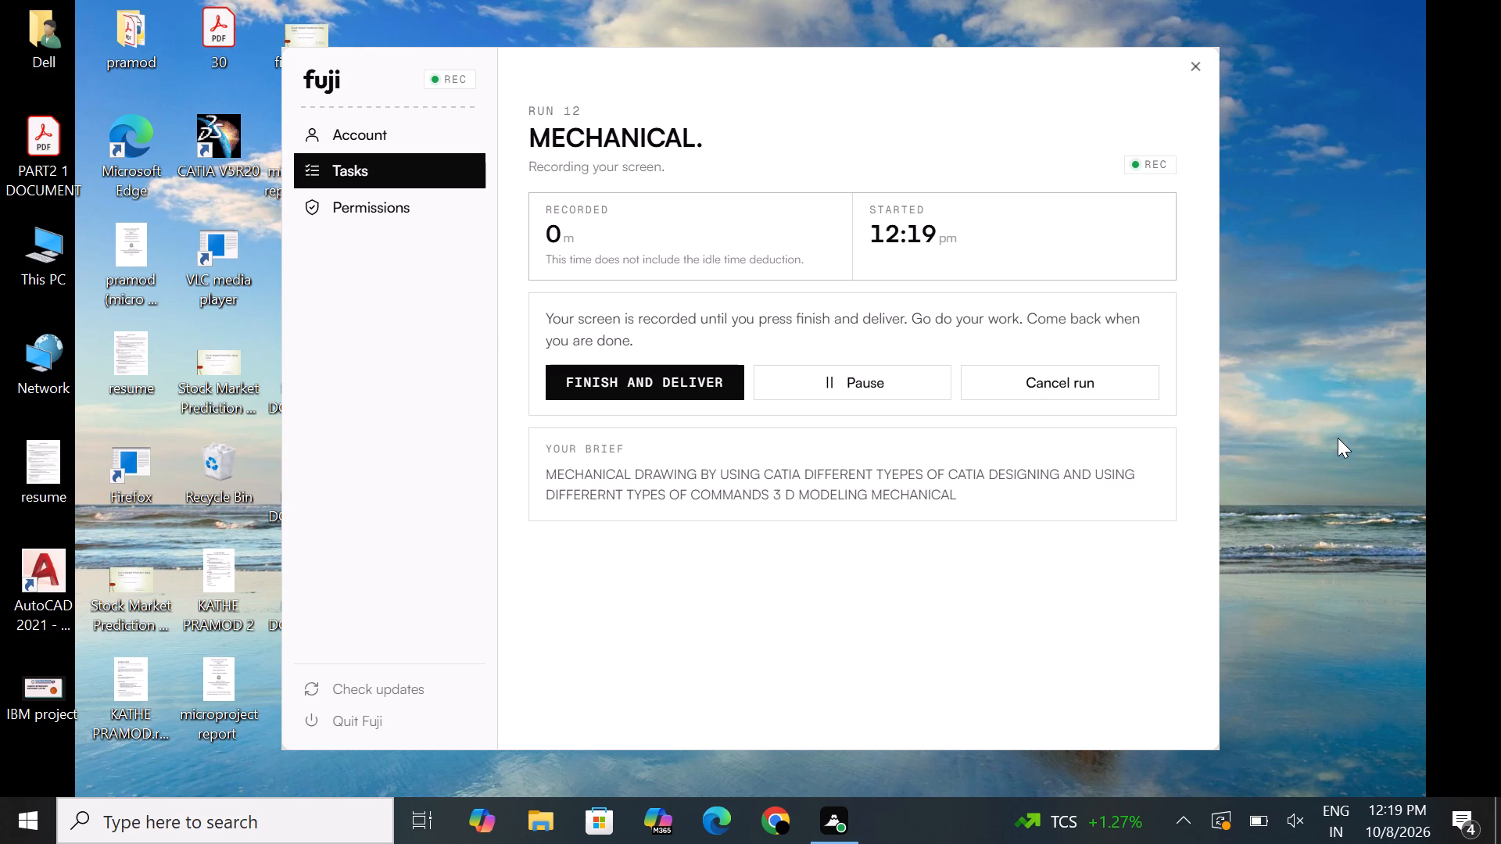
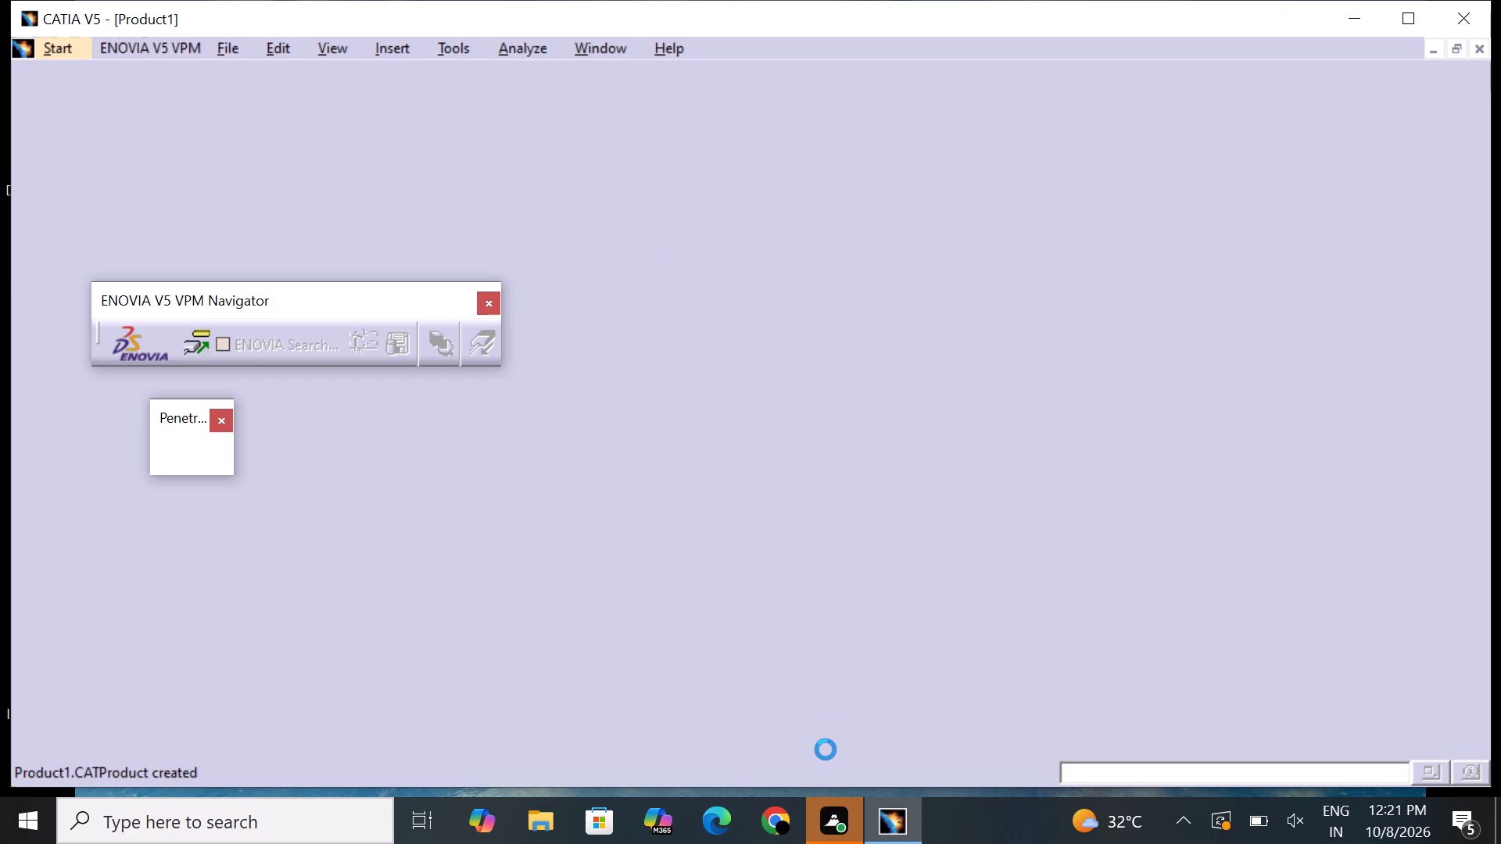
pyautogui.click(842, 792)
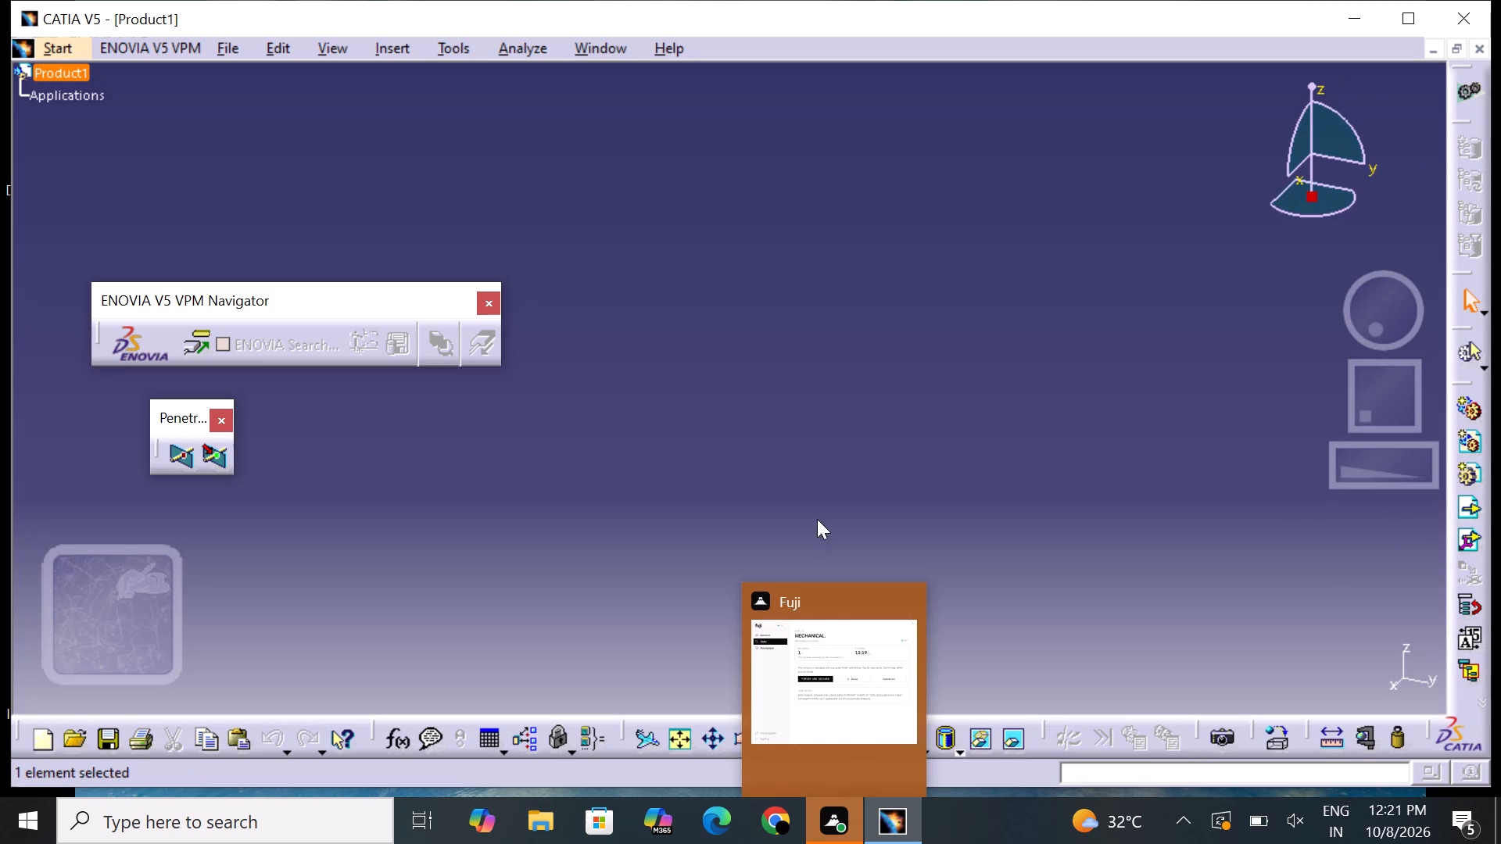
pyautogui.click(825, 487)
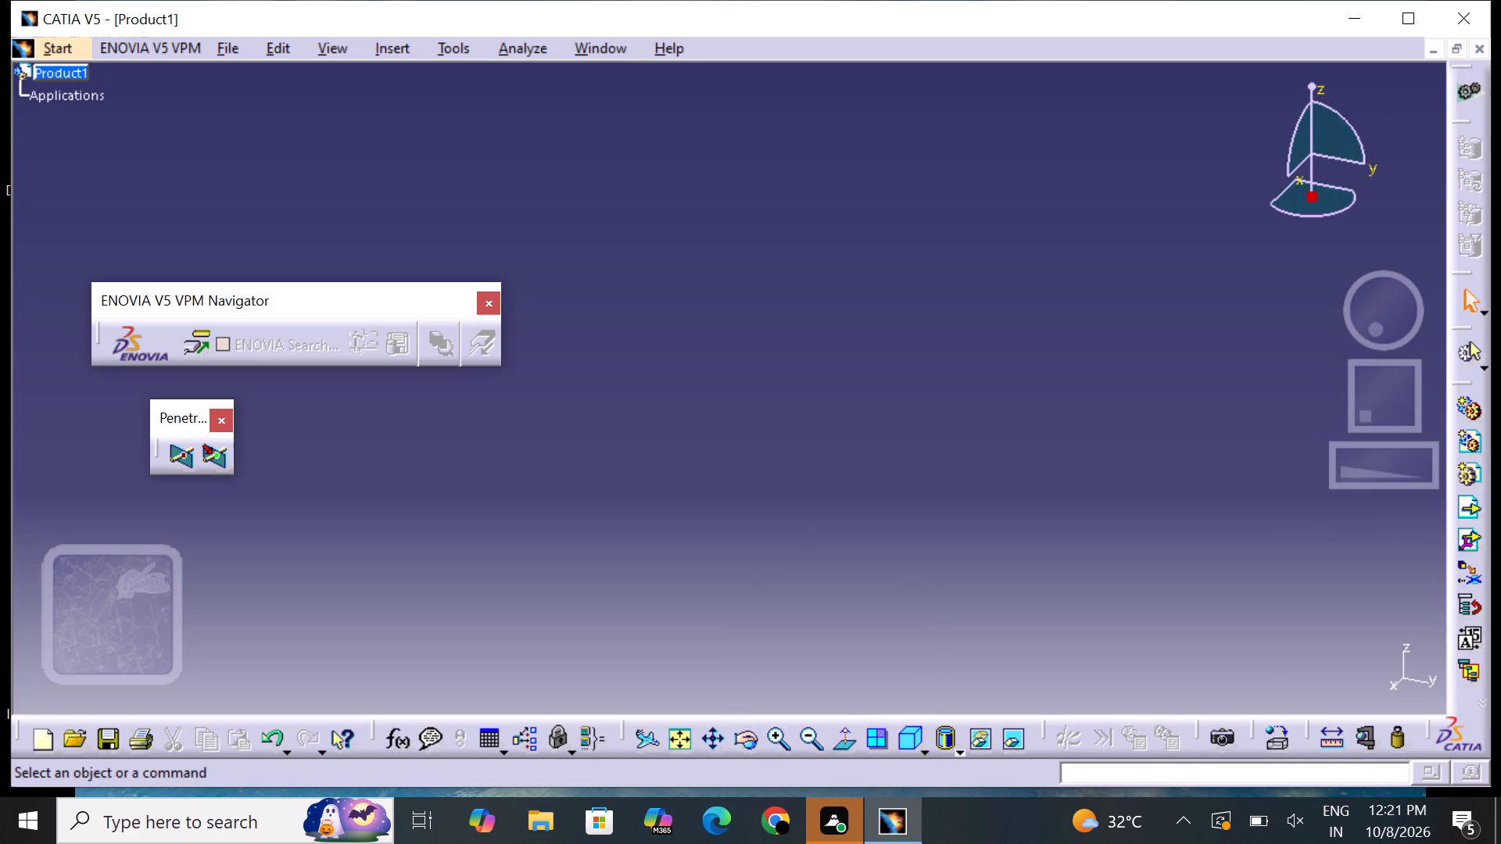
# Start a new part in the Part Design workbench.
pyautogui.click(57, 38)
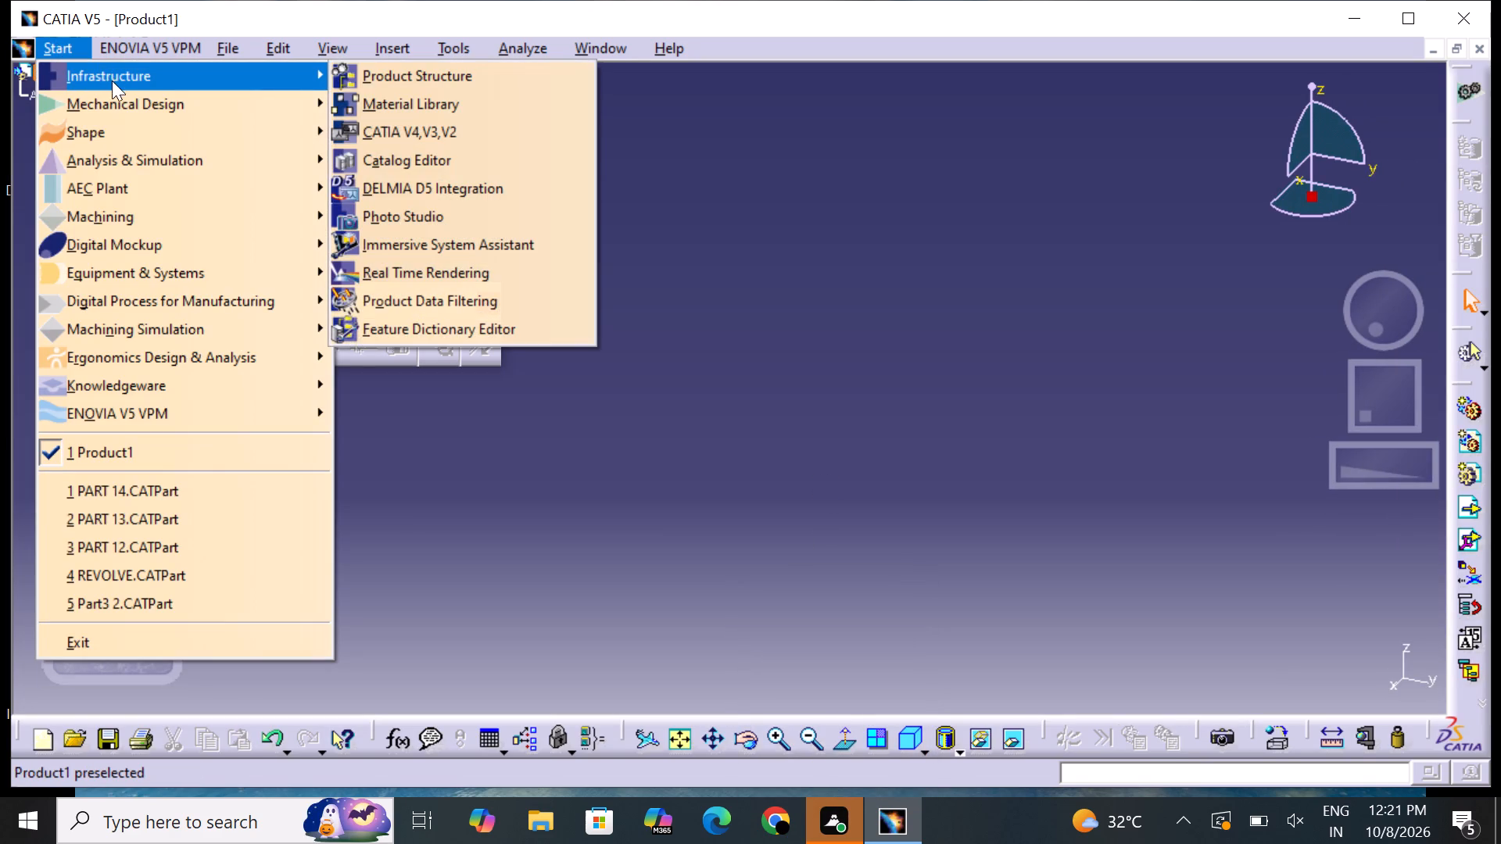
pyautogui.click(116, 92)
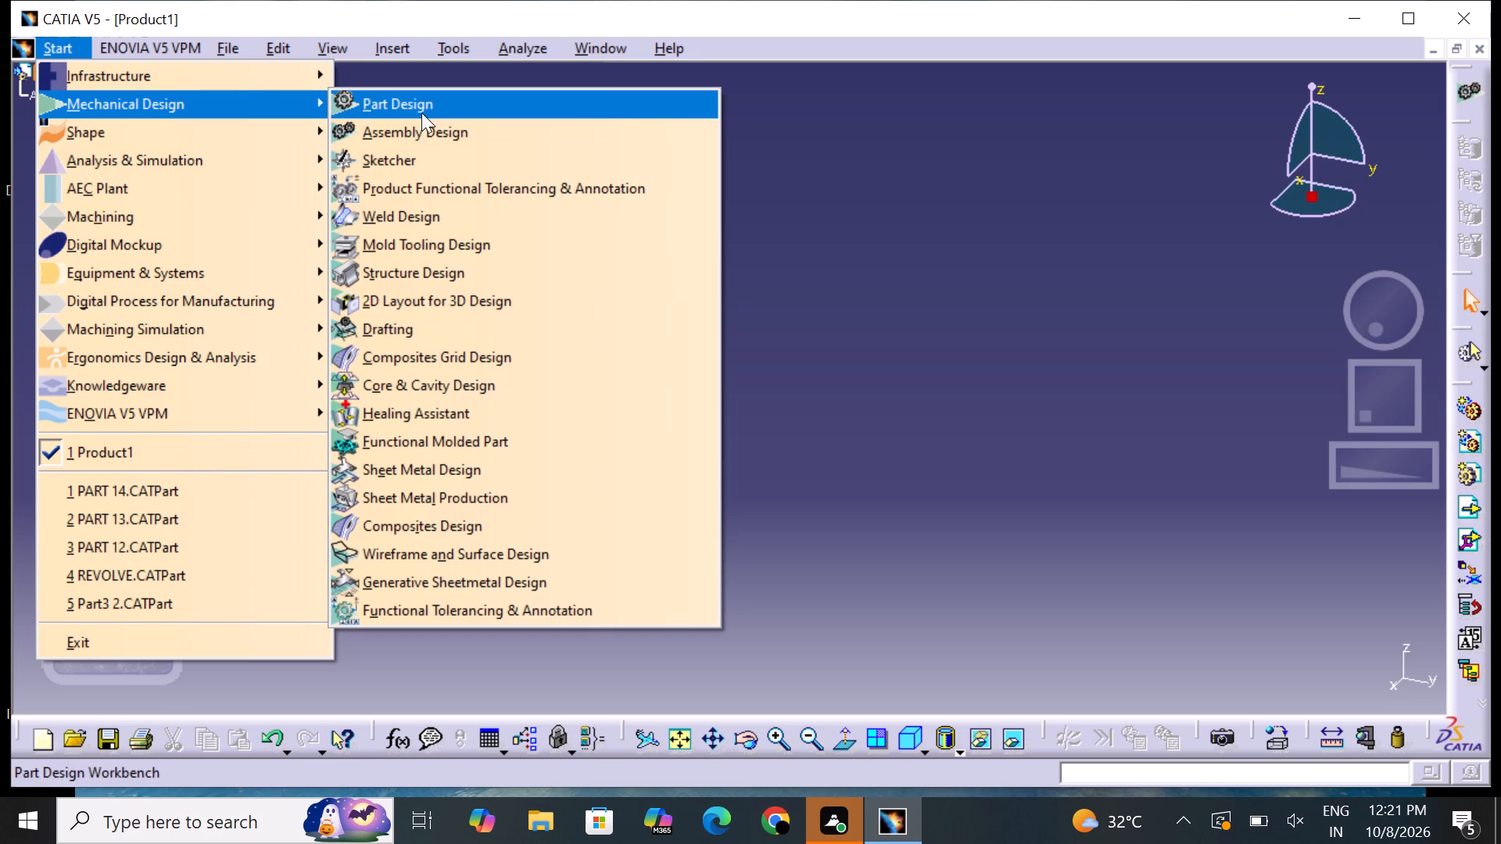
pyautogui.click(422, 112)
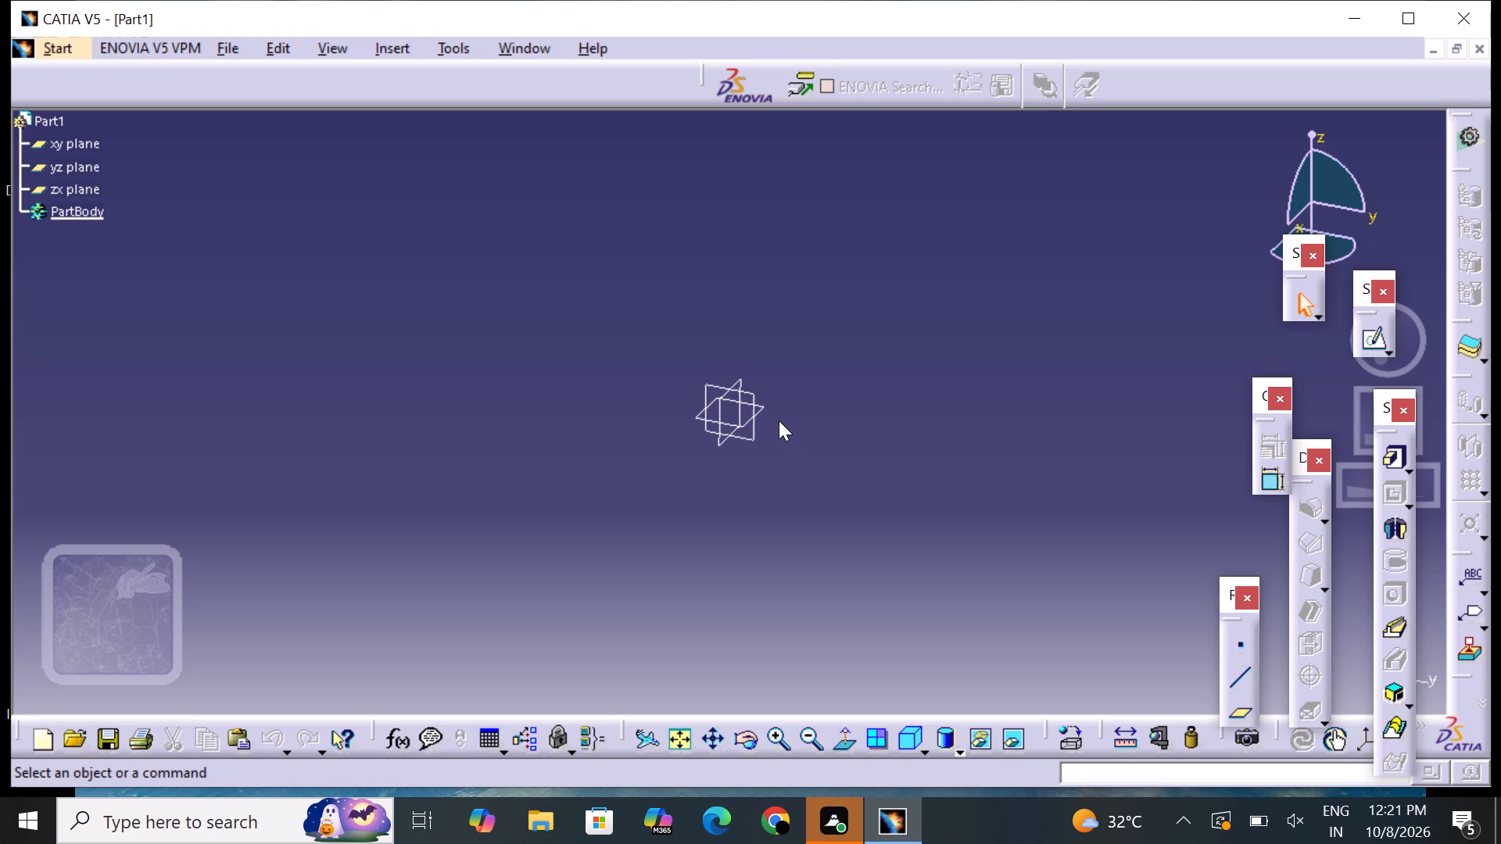
# Open a new sketch on the xy plane.
pyautogui.click(762, 404)
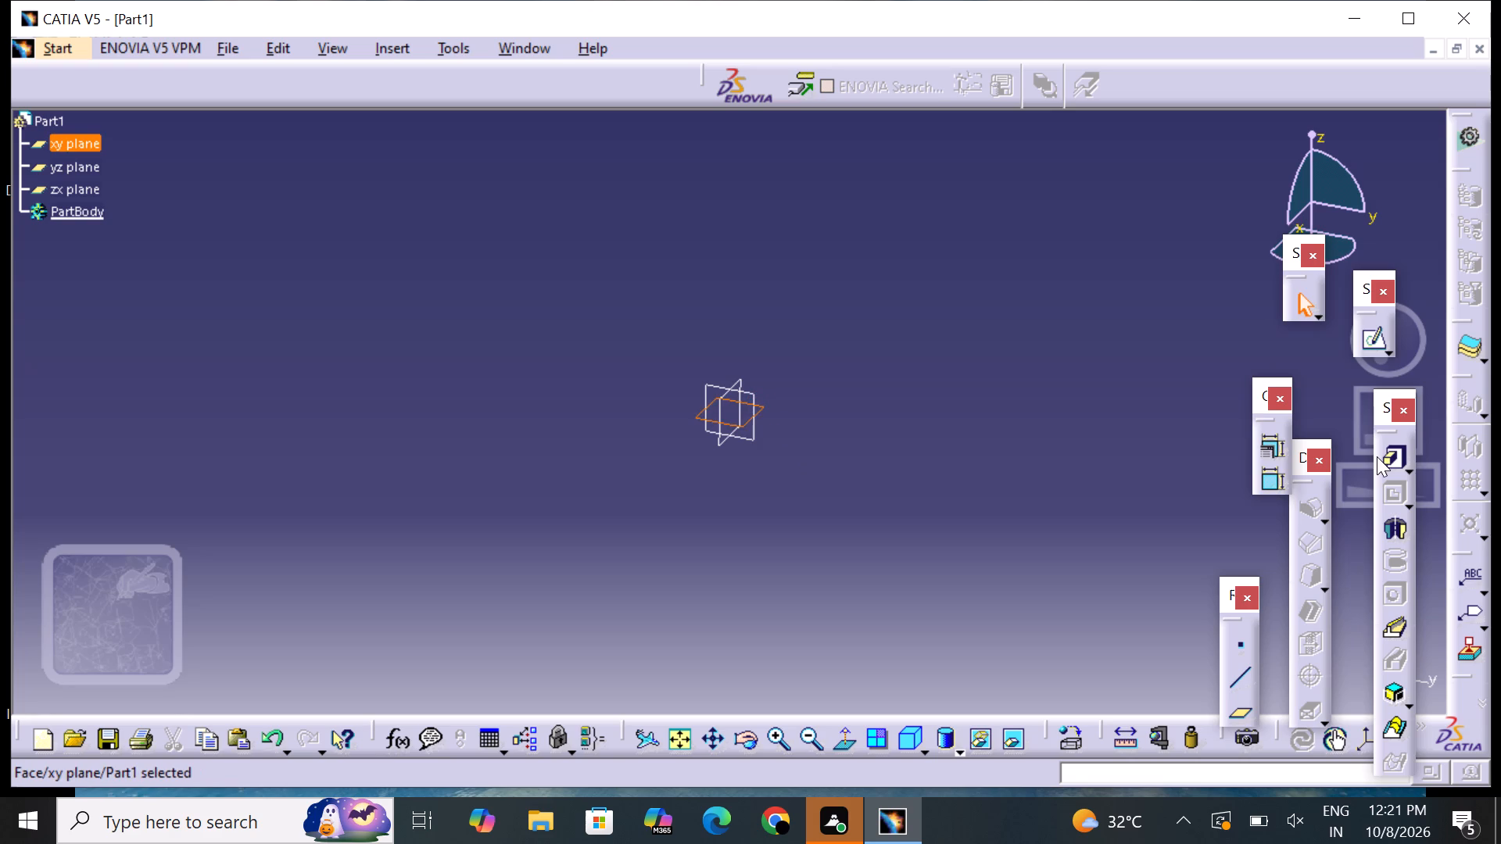
pyautogui.click(1377, 349)
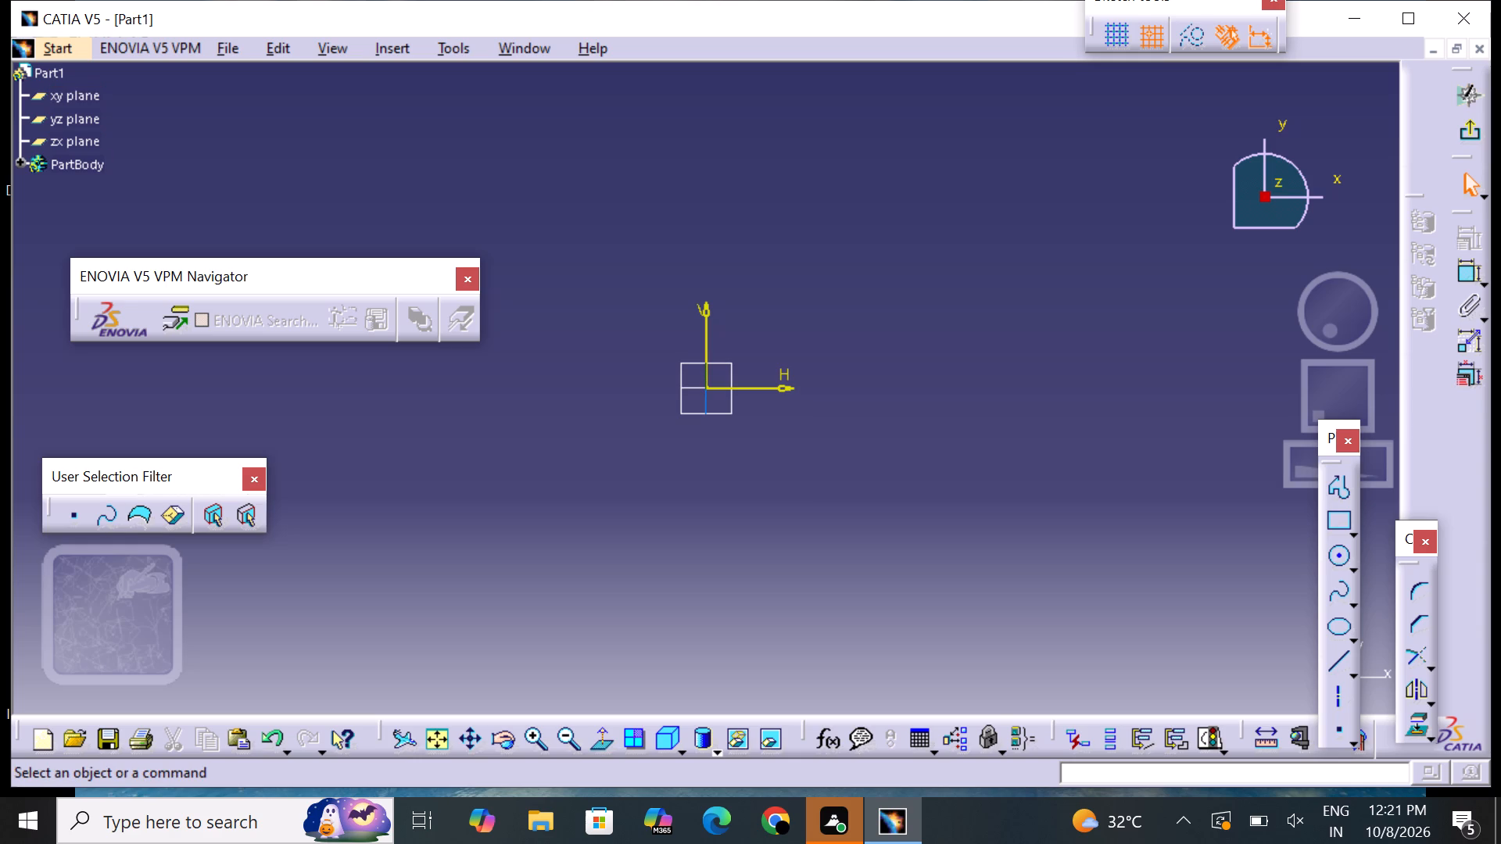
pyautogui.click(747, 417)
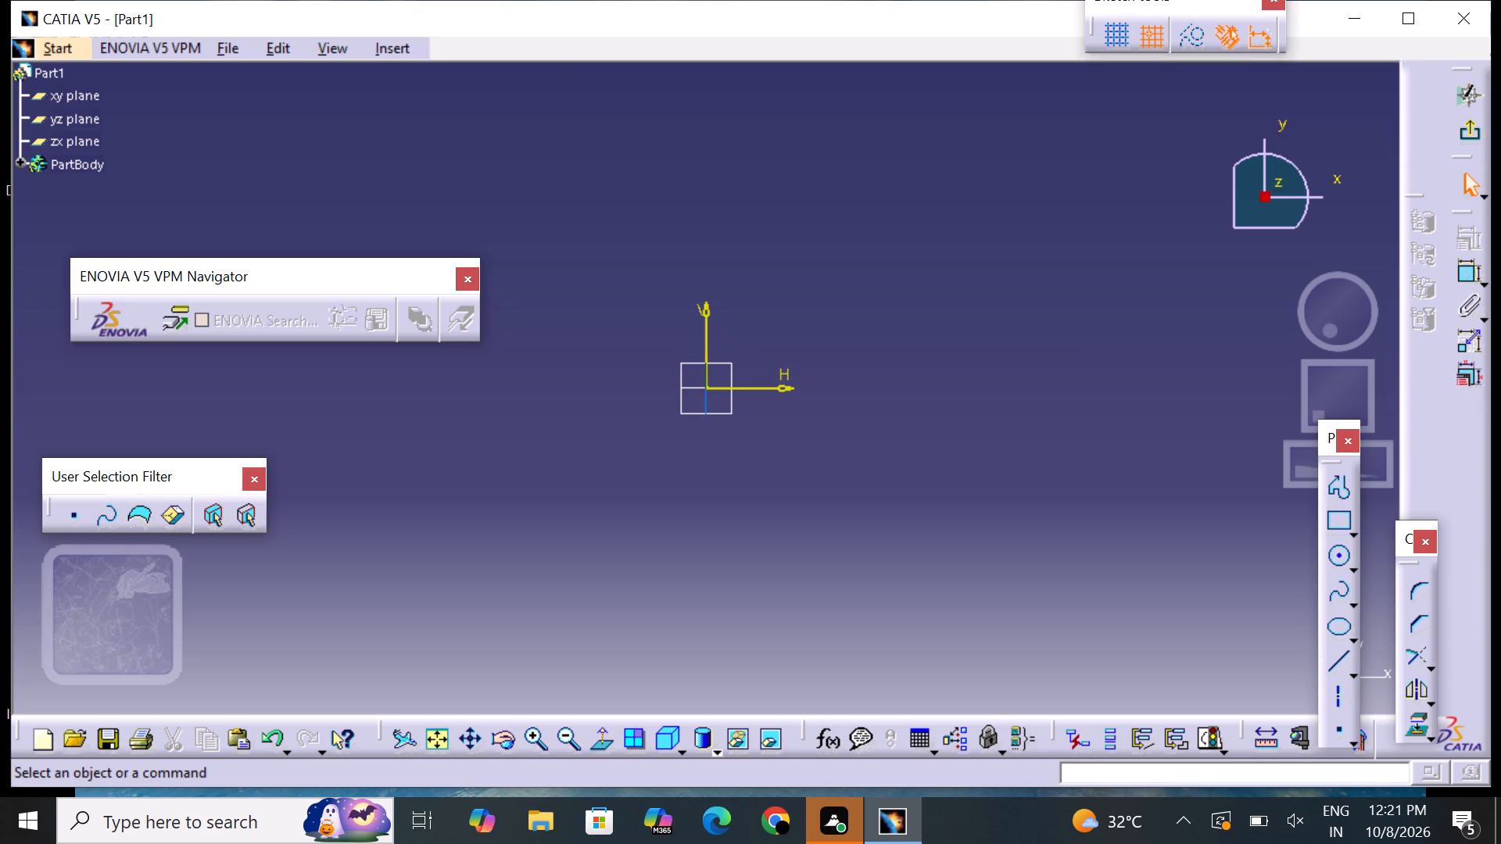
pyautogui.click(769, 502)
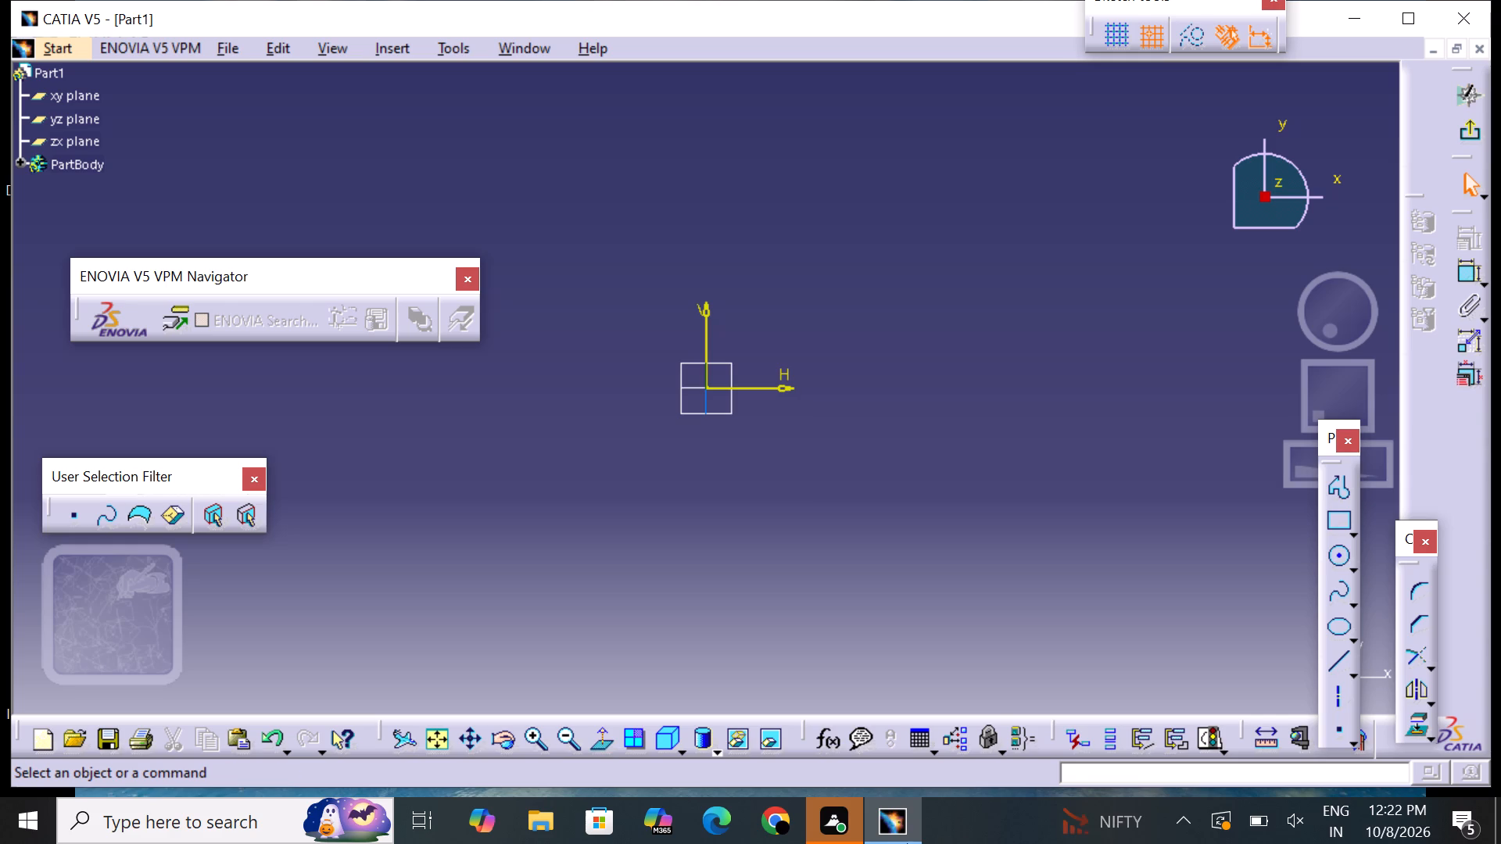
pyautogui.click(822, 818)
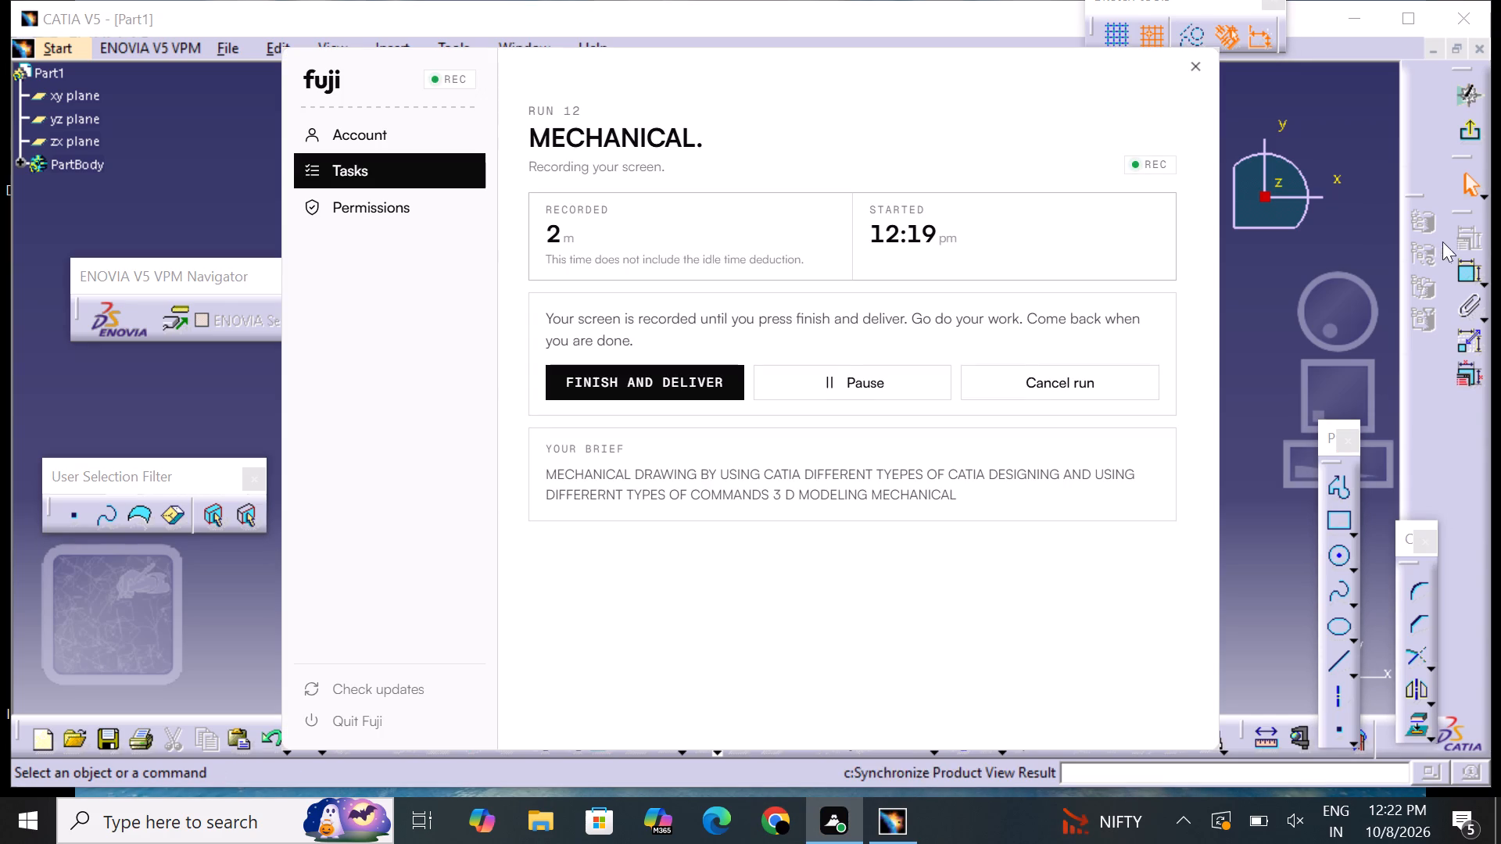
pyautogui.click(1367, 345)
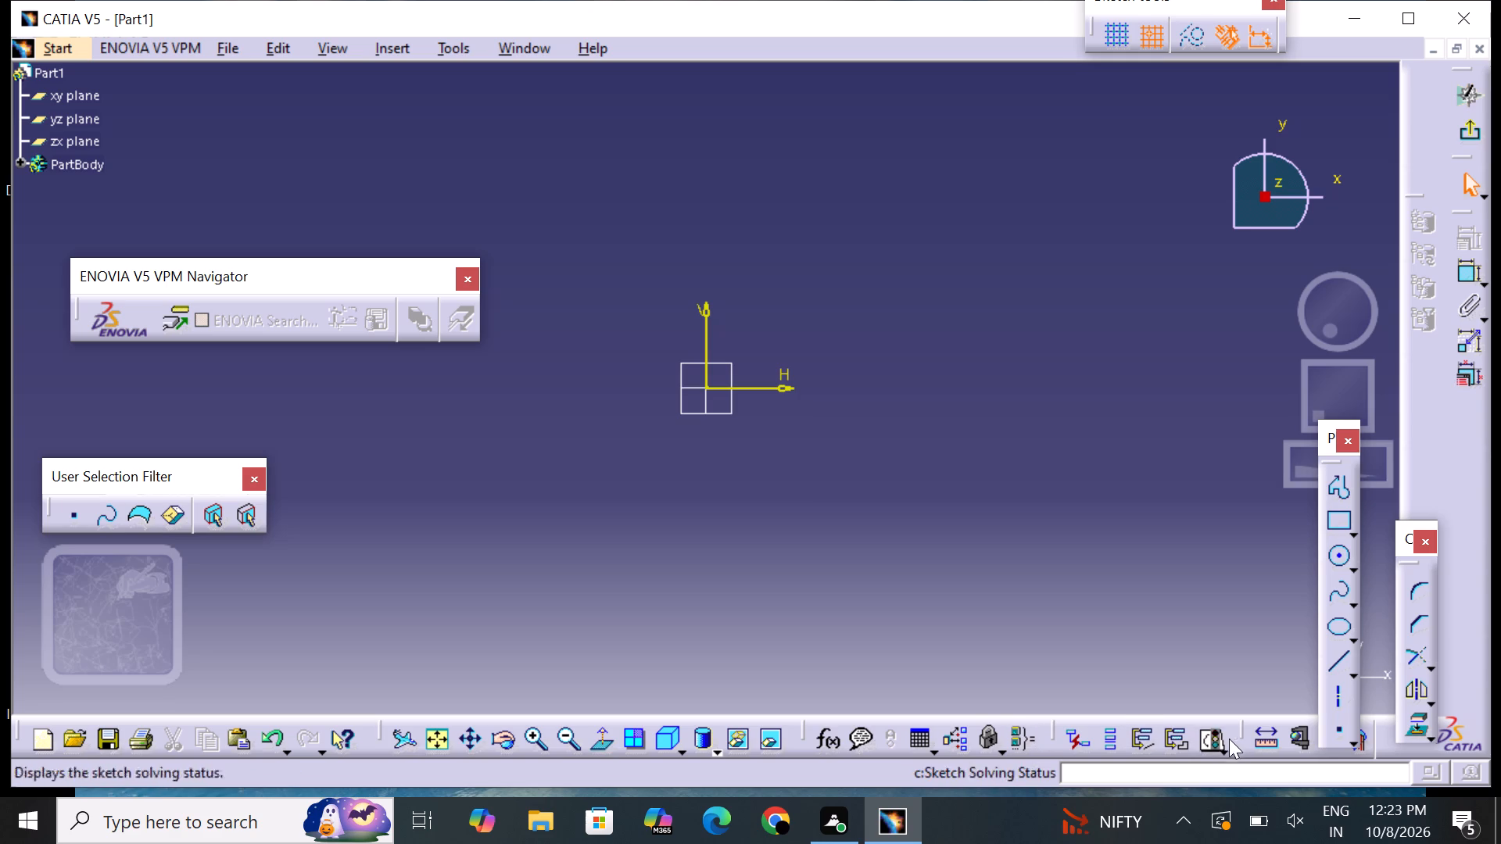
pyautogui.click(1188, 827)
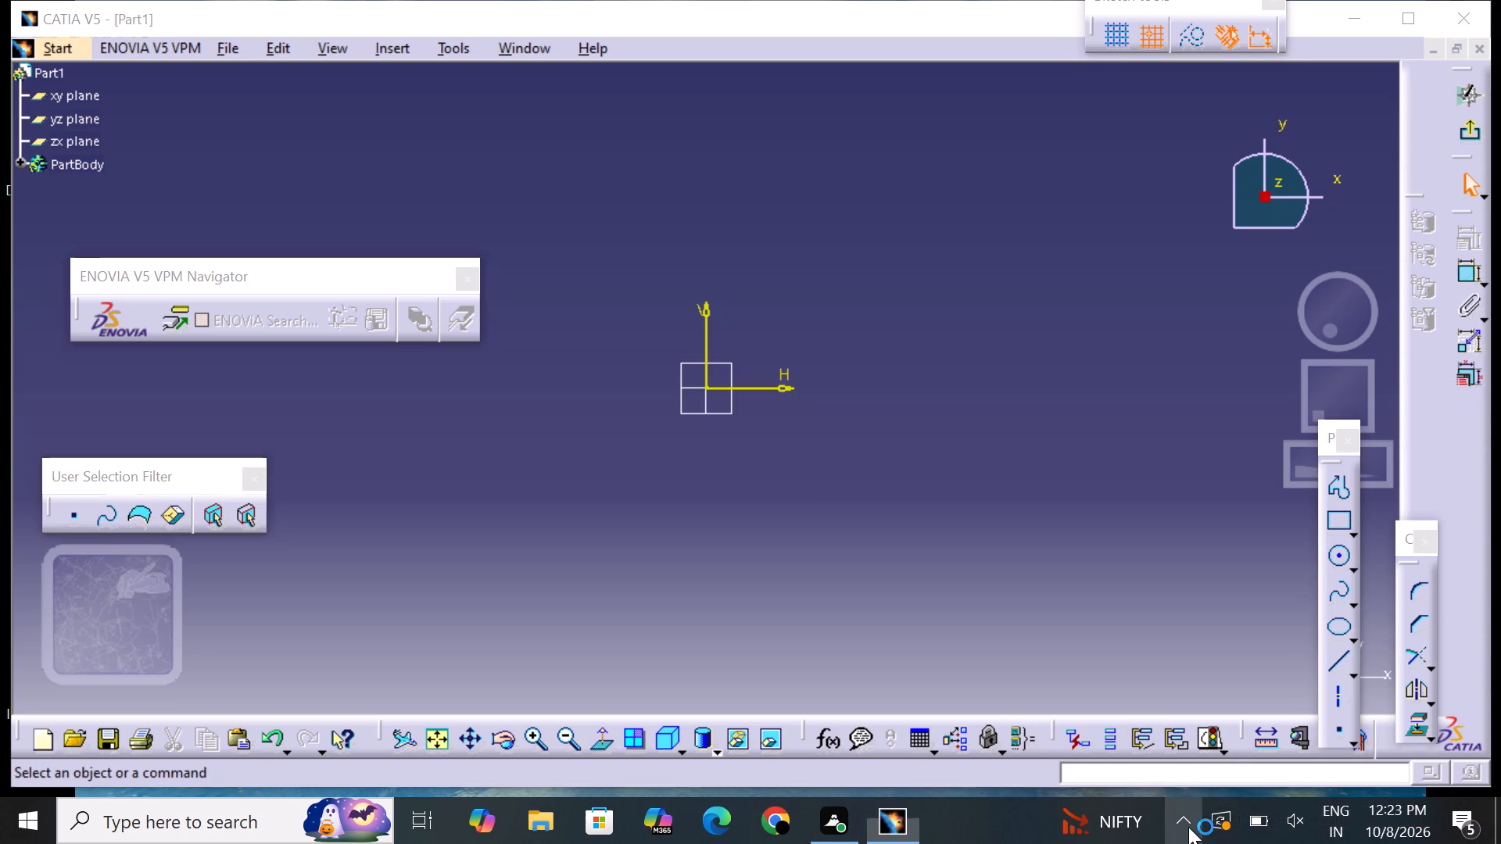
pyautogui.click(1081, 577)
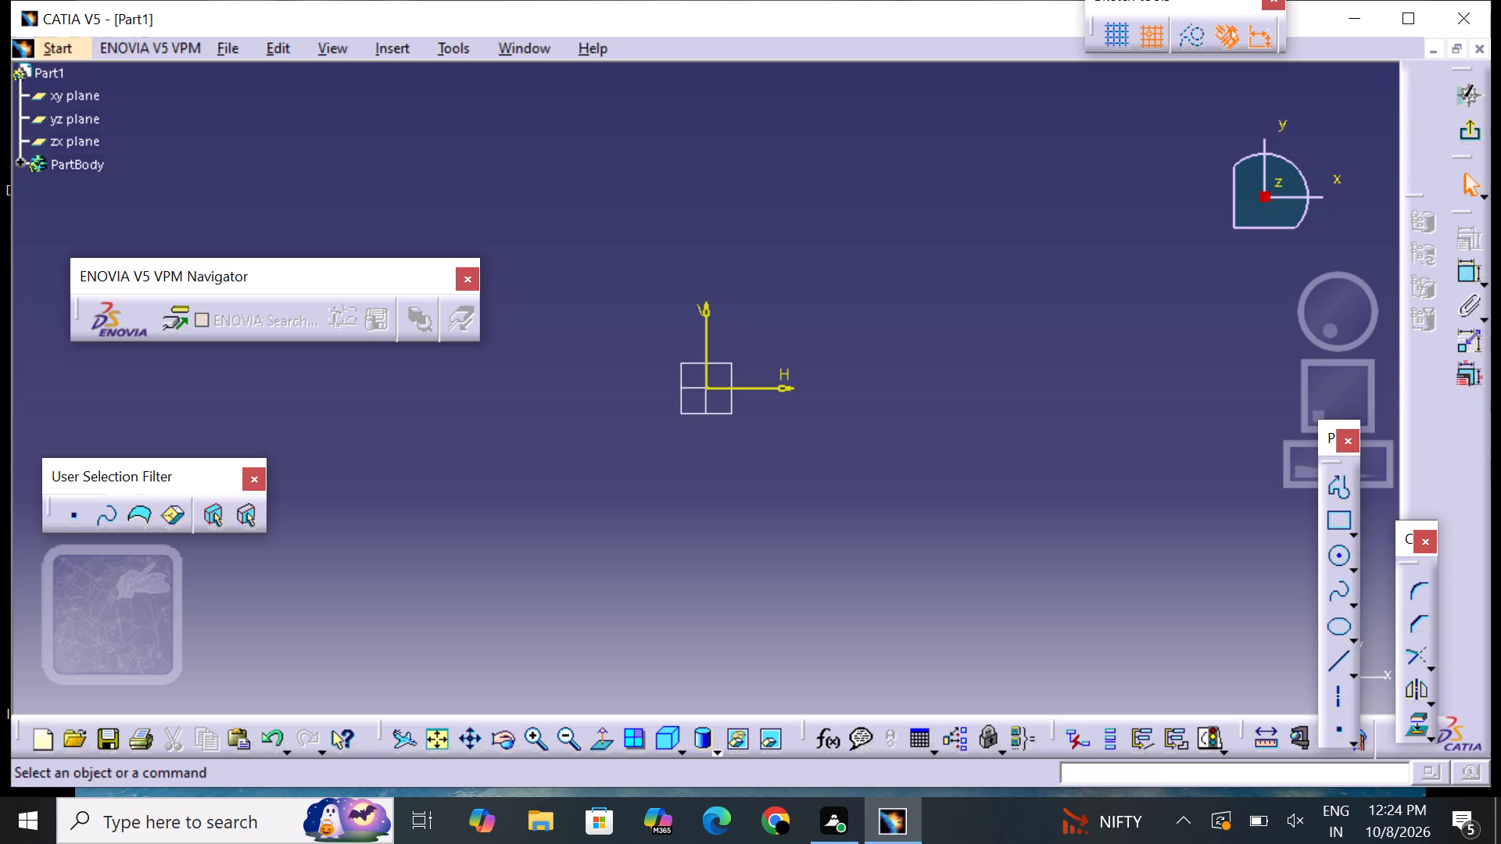
# Sketch a vertical axis line through the origin along the V axis, from about V 110 mm to V -100 mm.
pyautogui.click(1335, 688)
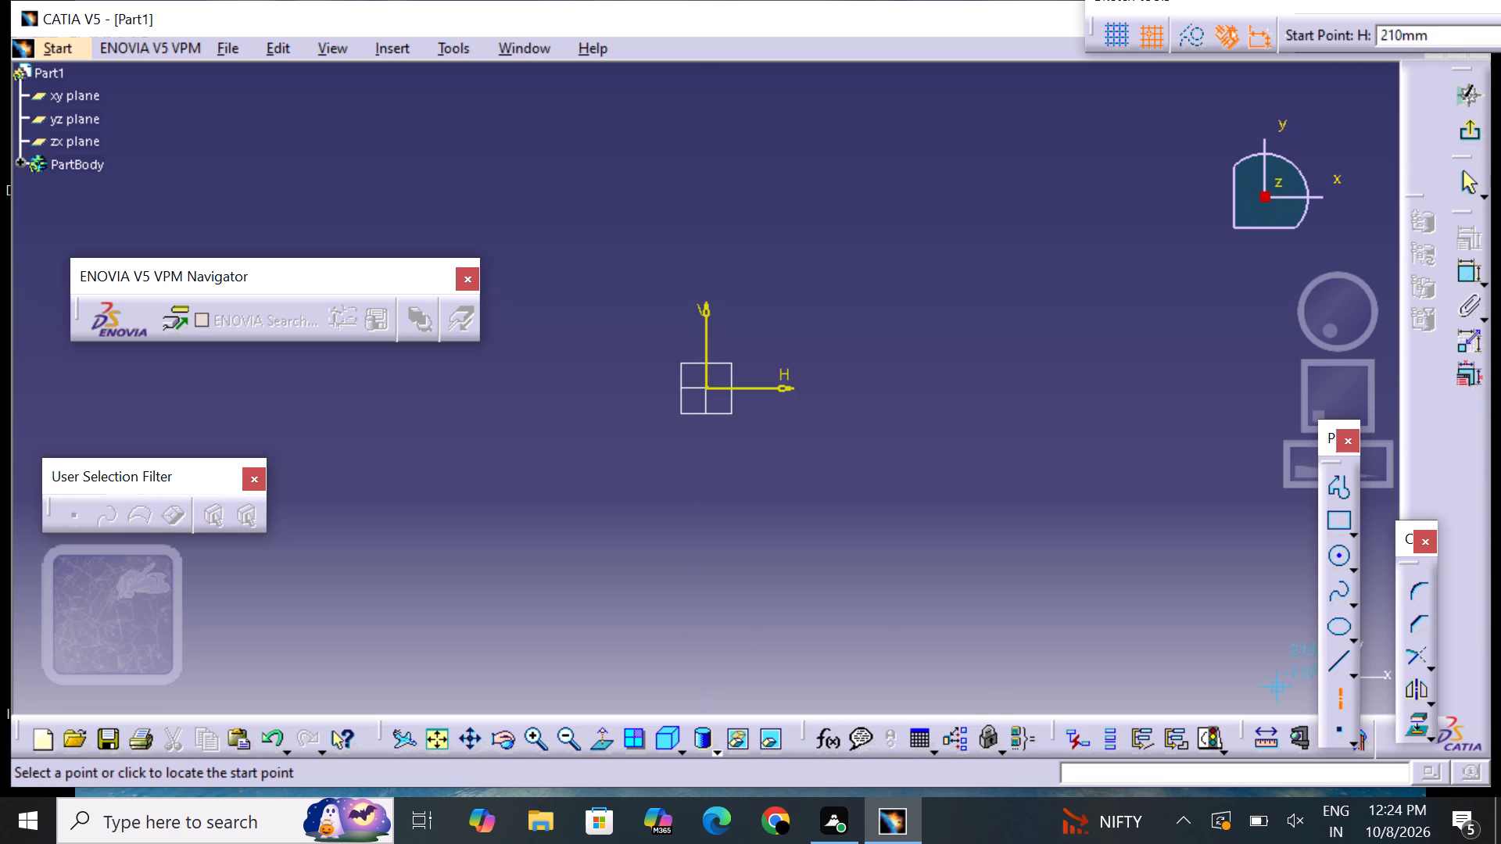
pyautogui.click(707, 88)
pyautogui.click(700, 665)
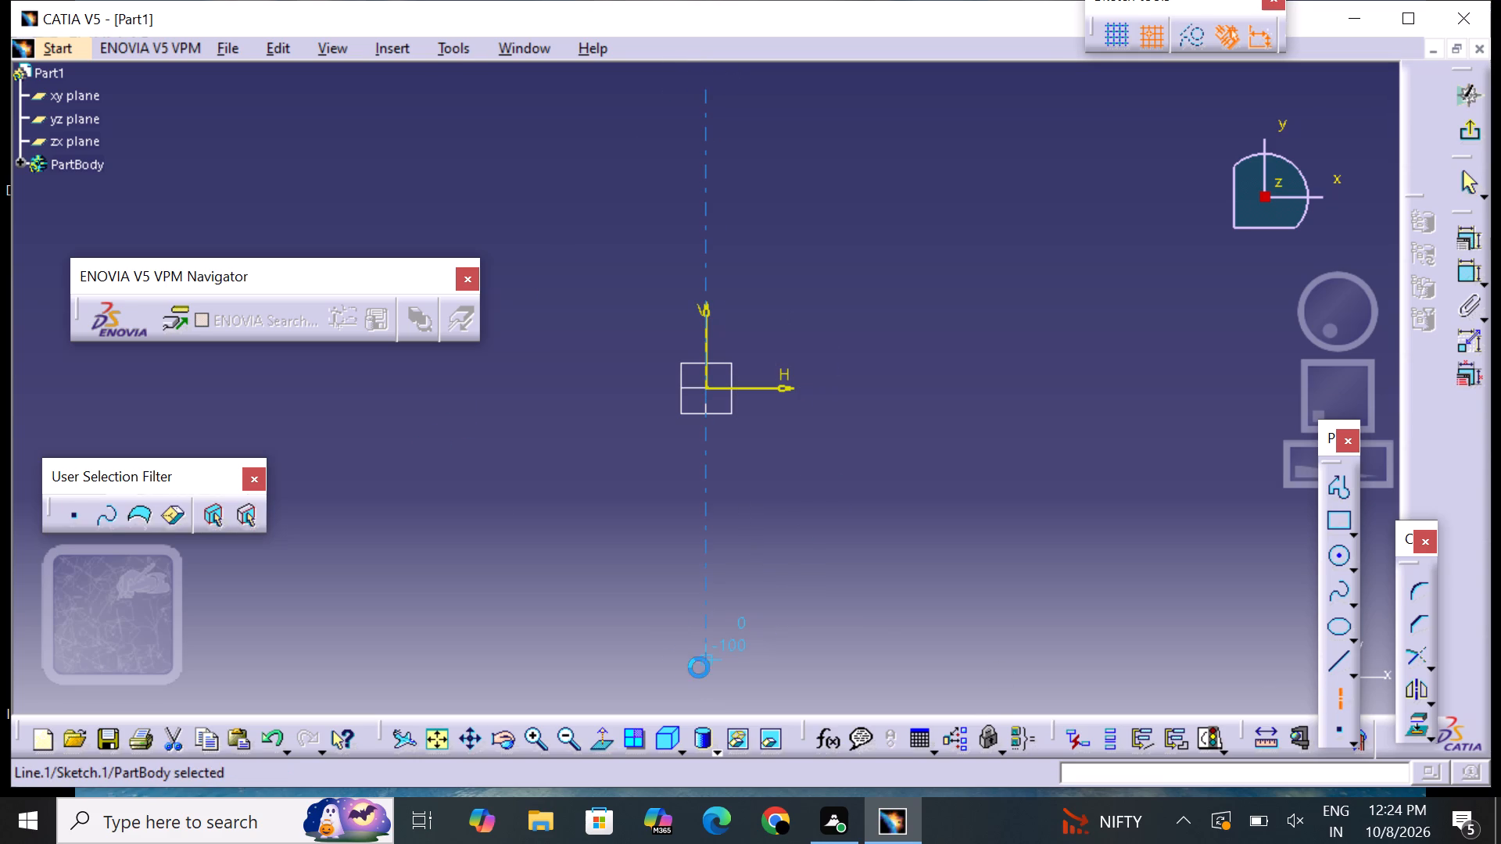
pyautogui.click(808, 542)
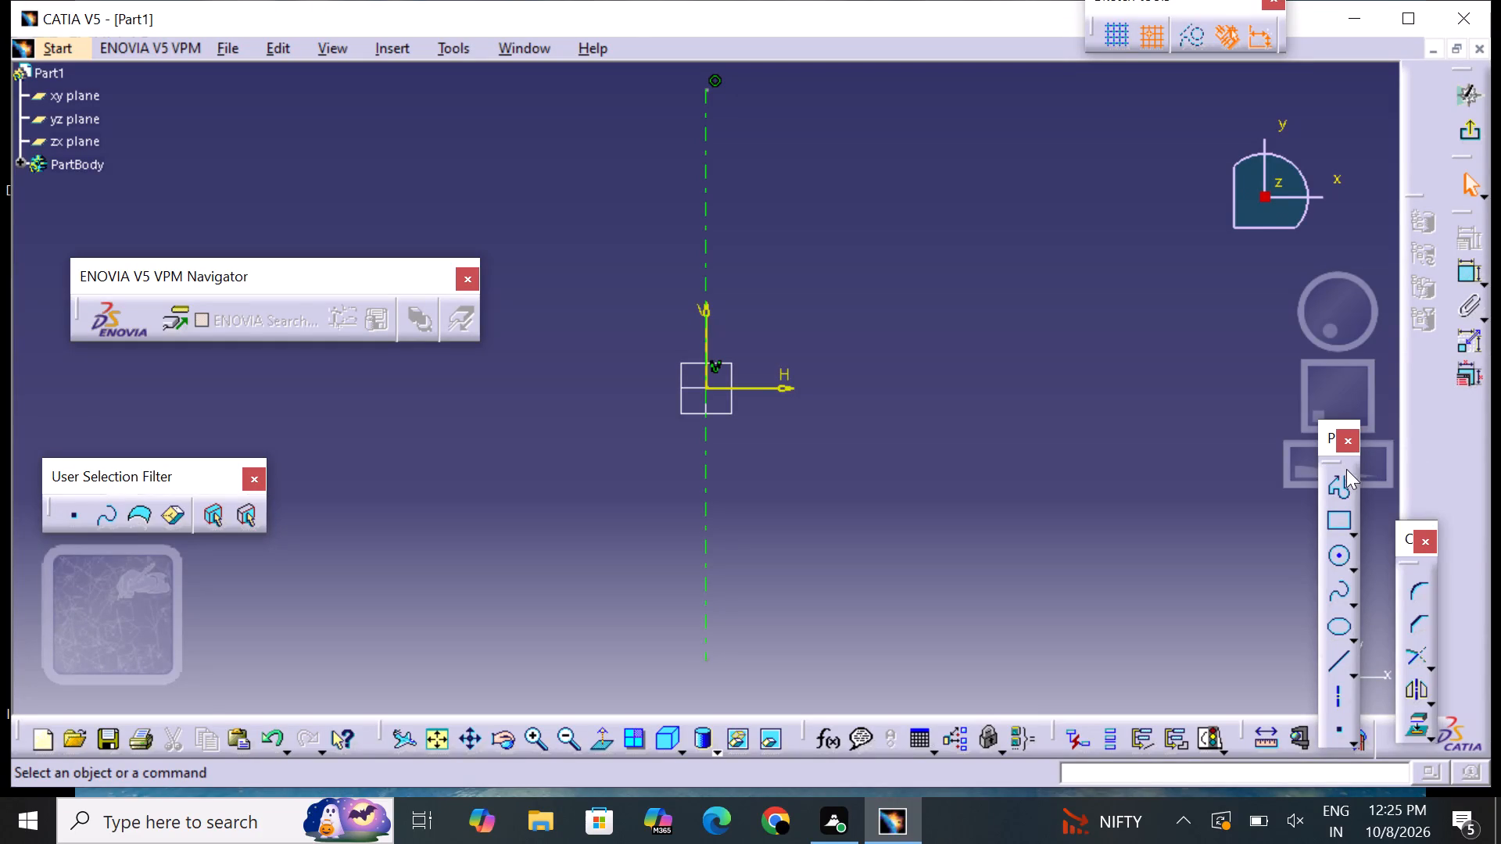
# Sketch a closed stepped profile through (0,0), (0,70), (-40,70), (-40,30), (-80,30) and (-80,0) mm, ending at the origin.
pyautogui.click(1349, 496)
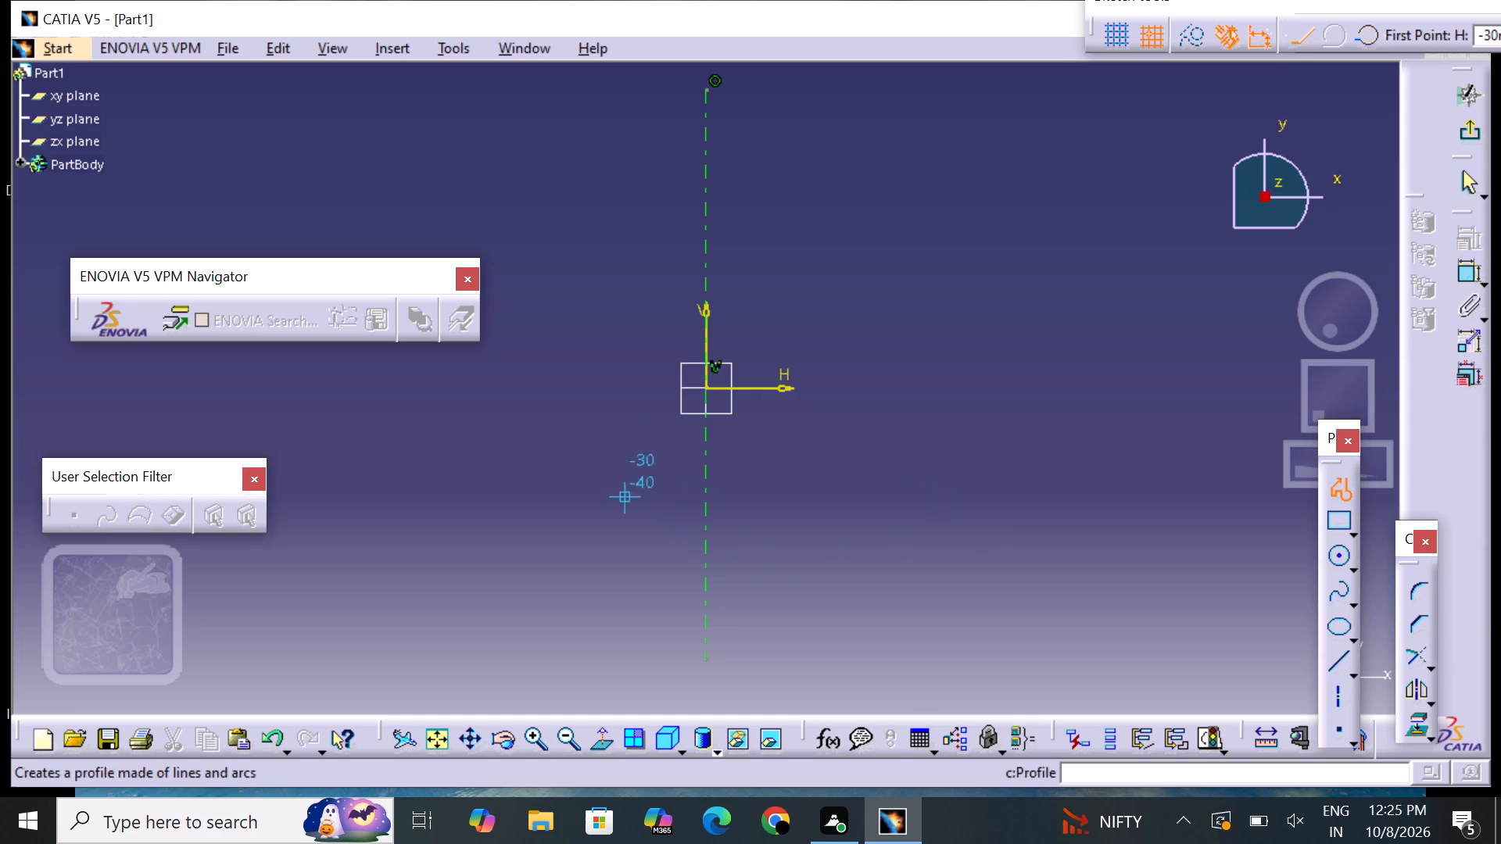
pyautogui.click(704, 387)
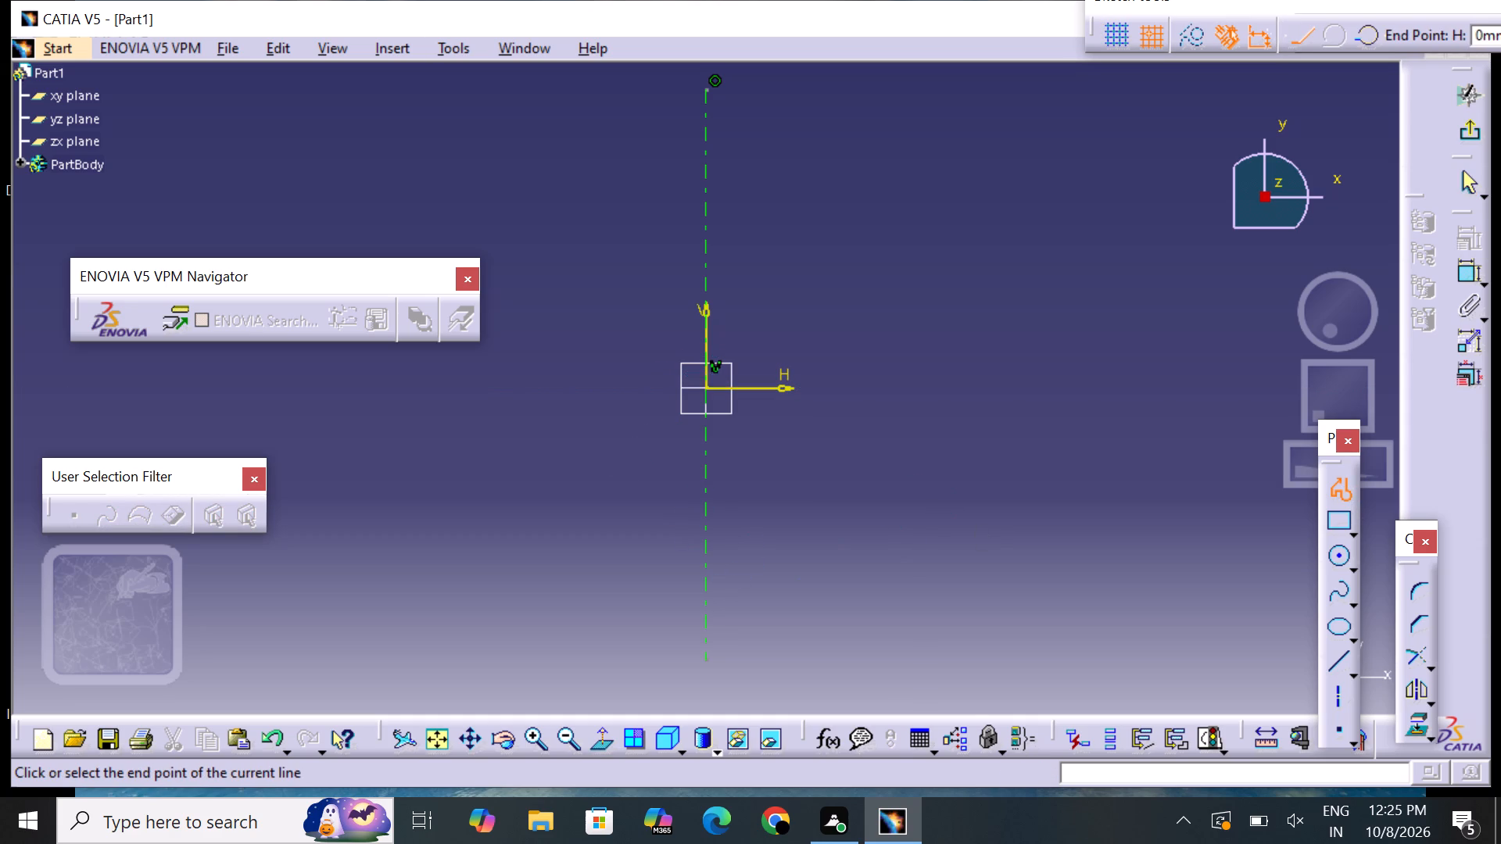
pyautogui.click(704, 201)
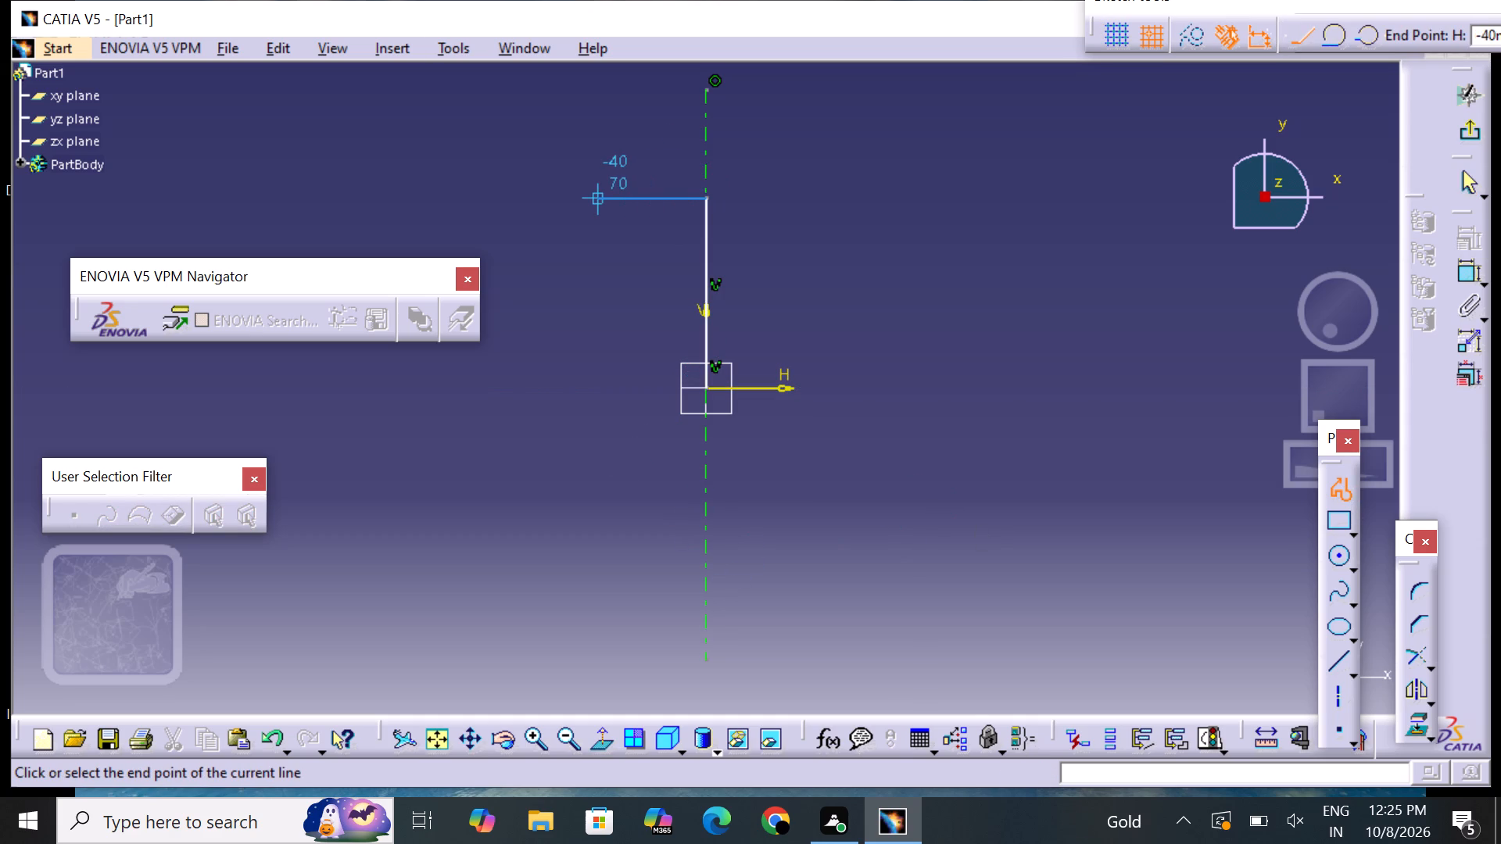
pyautogui.click(595, 210)
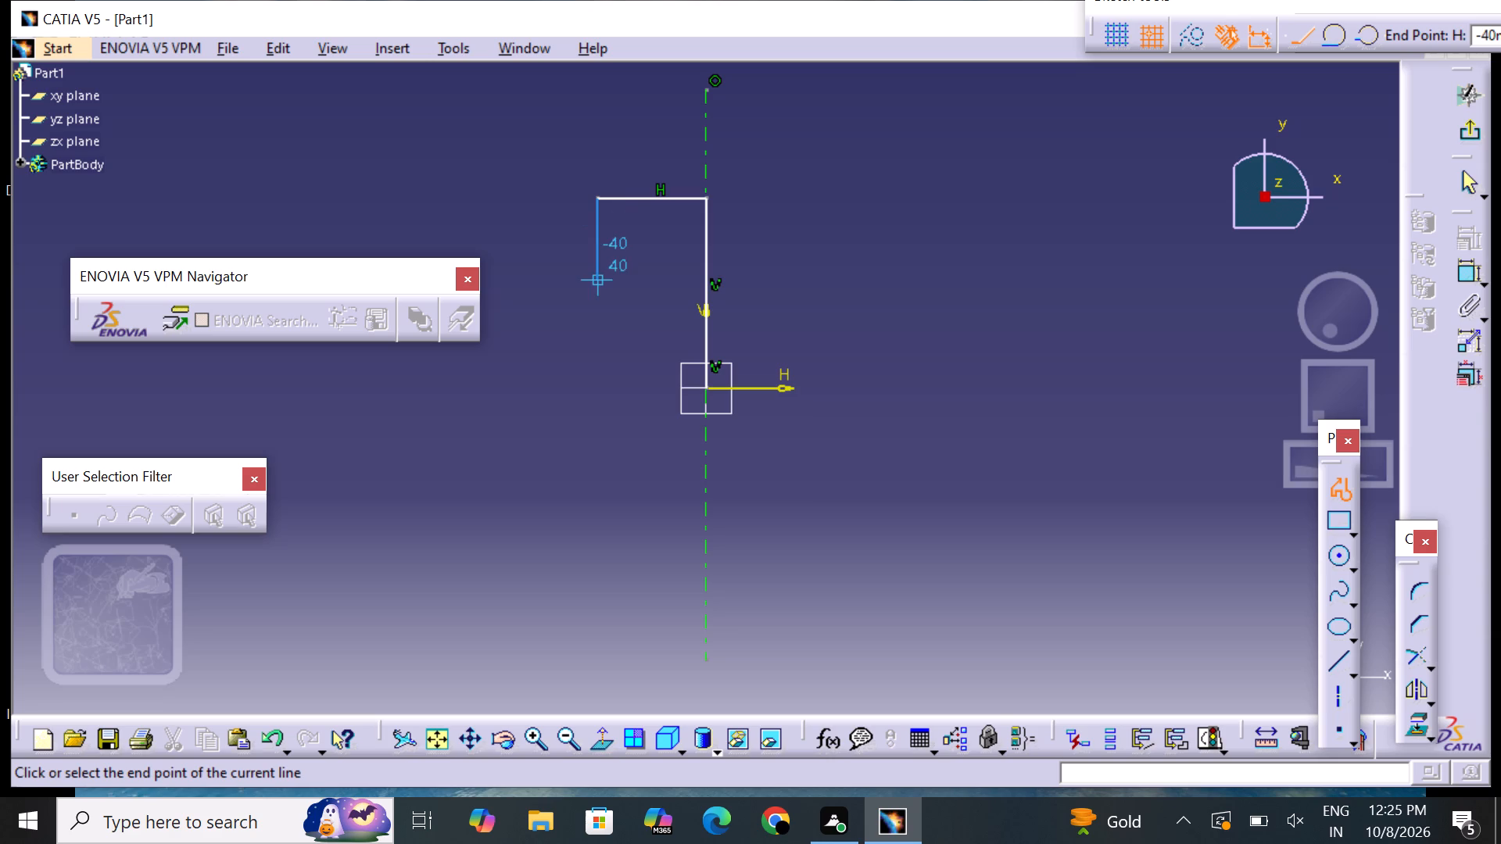
pyautogui.click(595, 314)
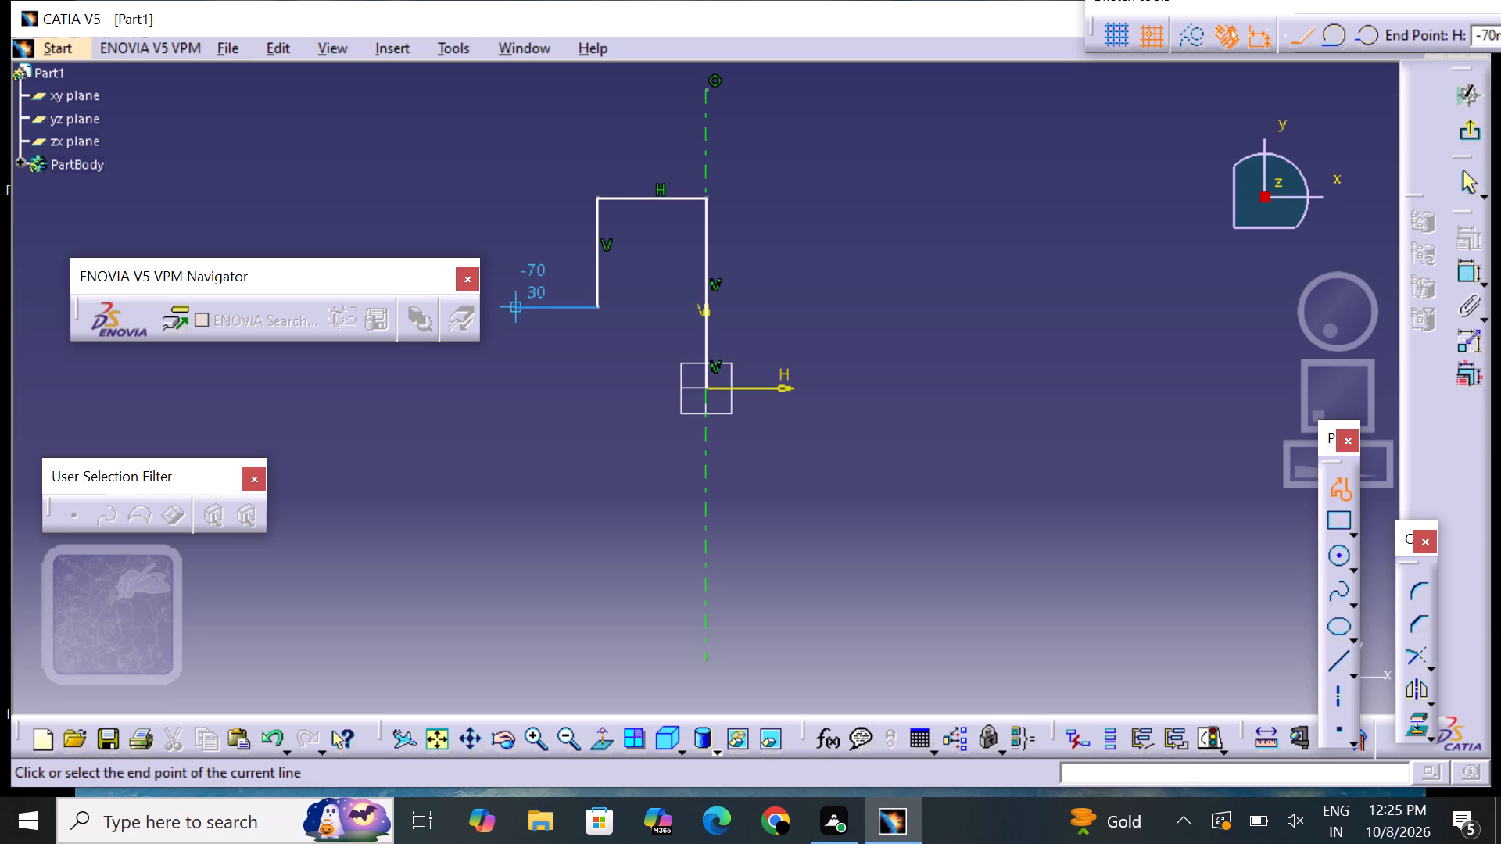
pyautogui.click(488, 314)
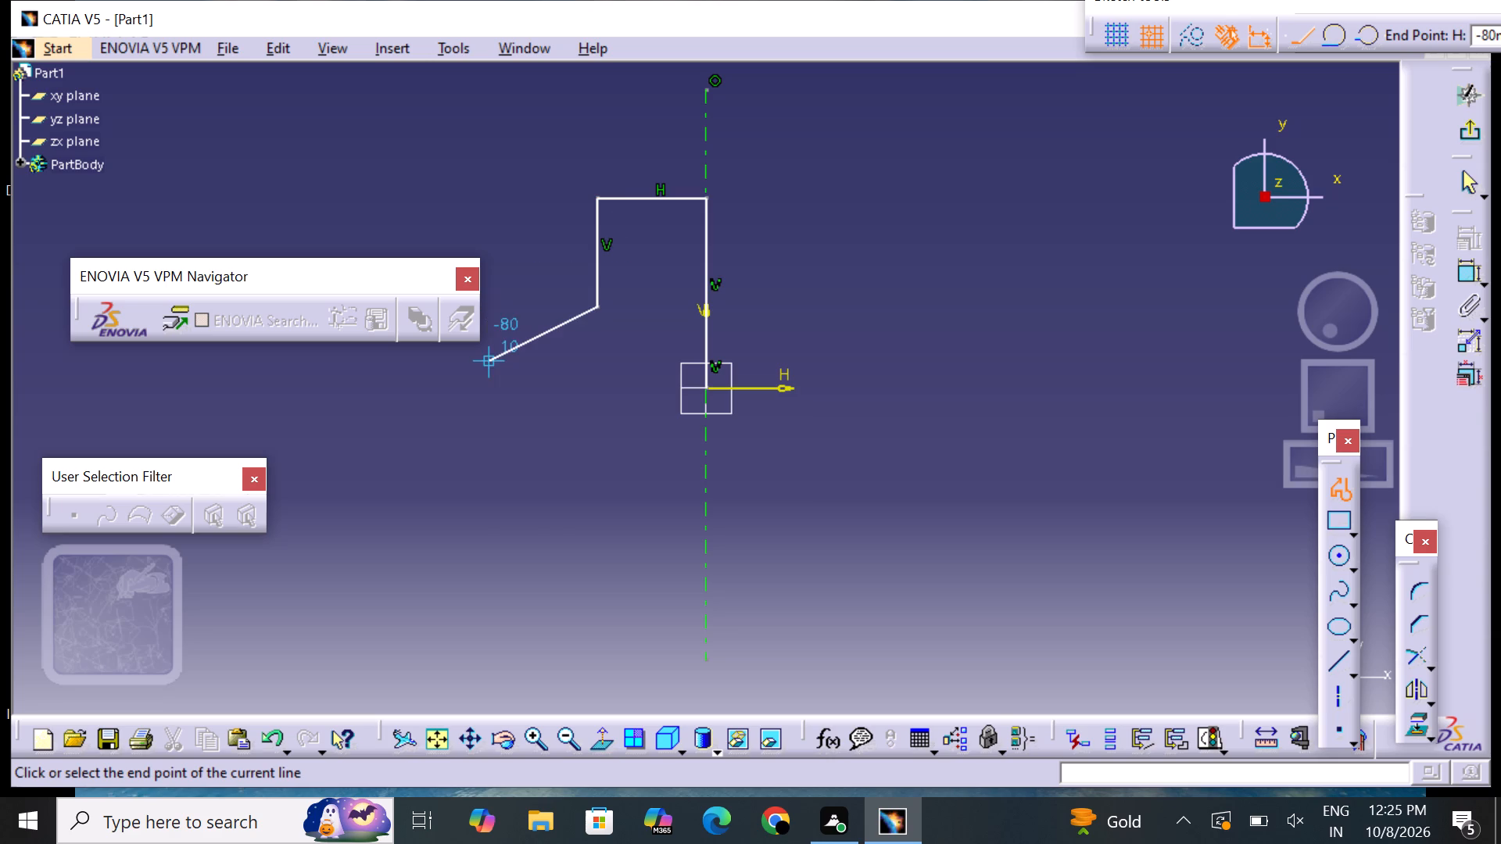
pyautogui.click(493, 307)
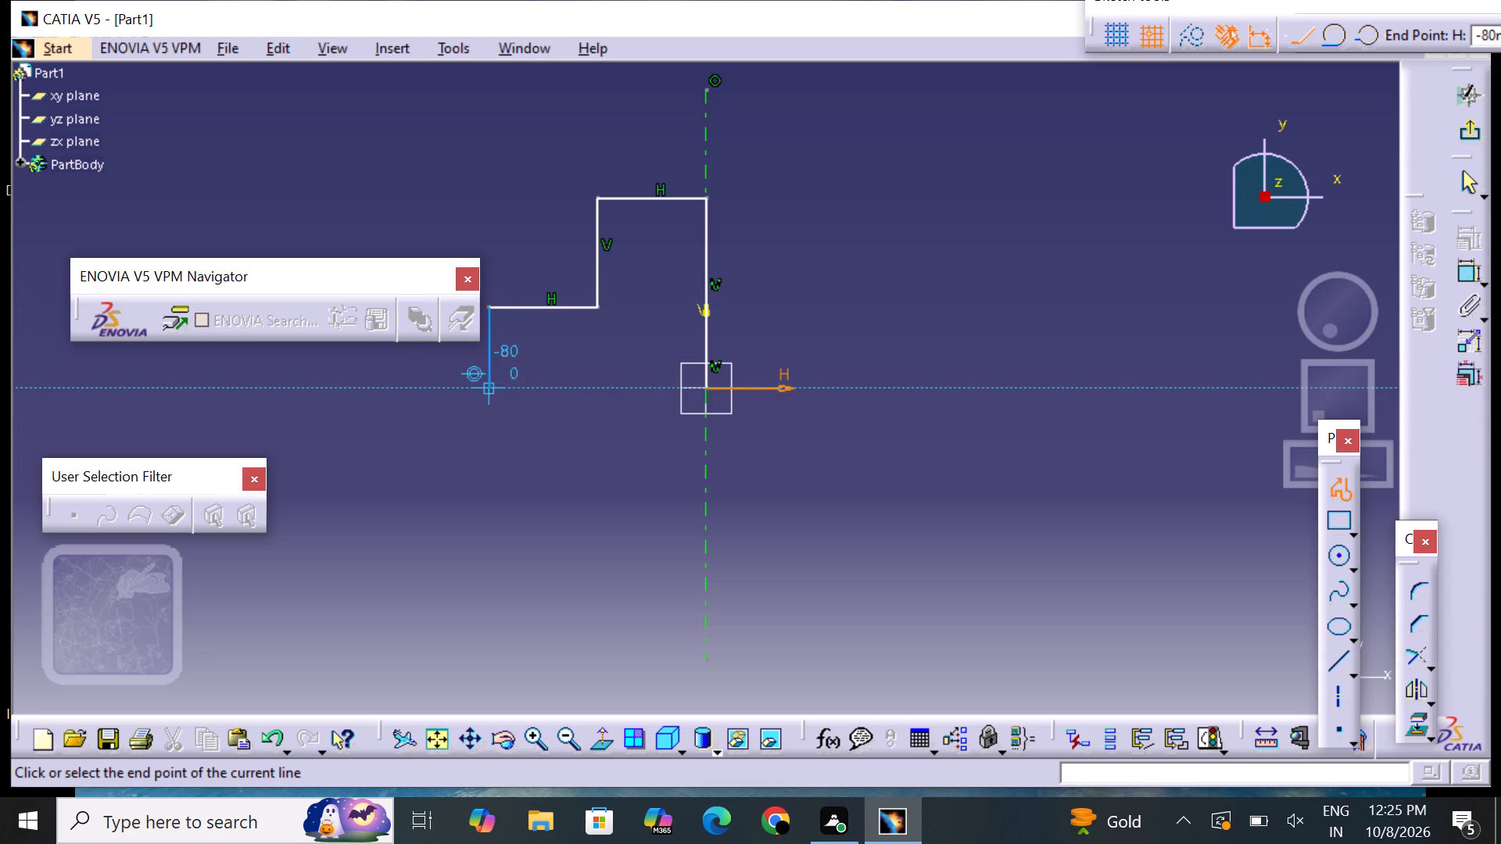
pyautogui.click(488, 384)
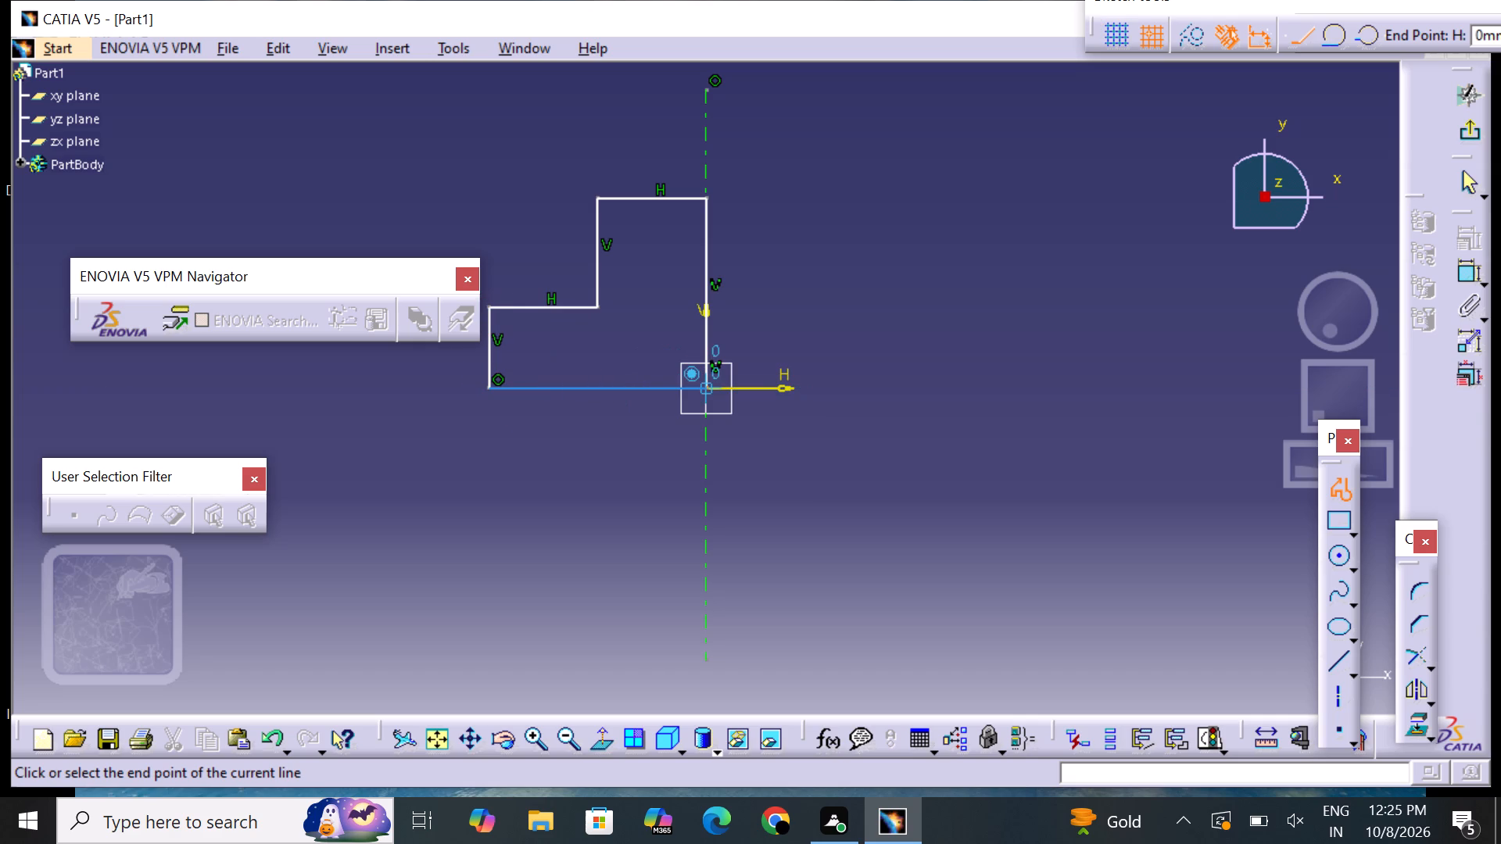
pyautogui.click(704, 386)
pyautogui.click(602, 452)
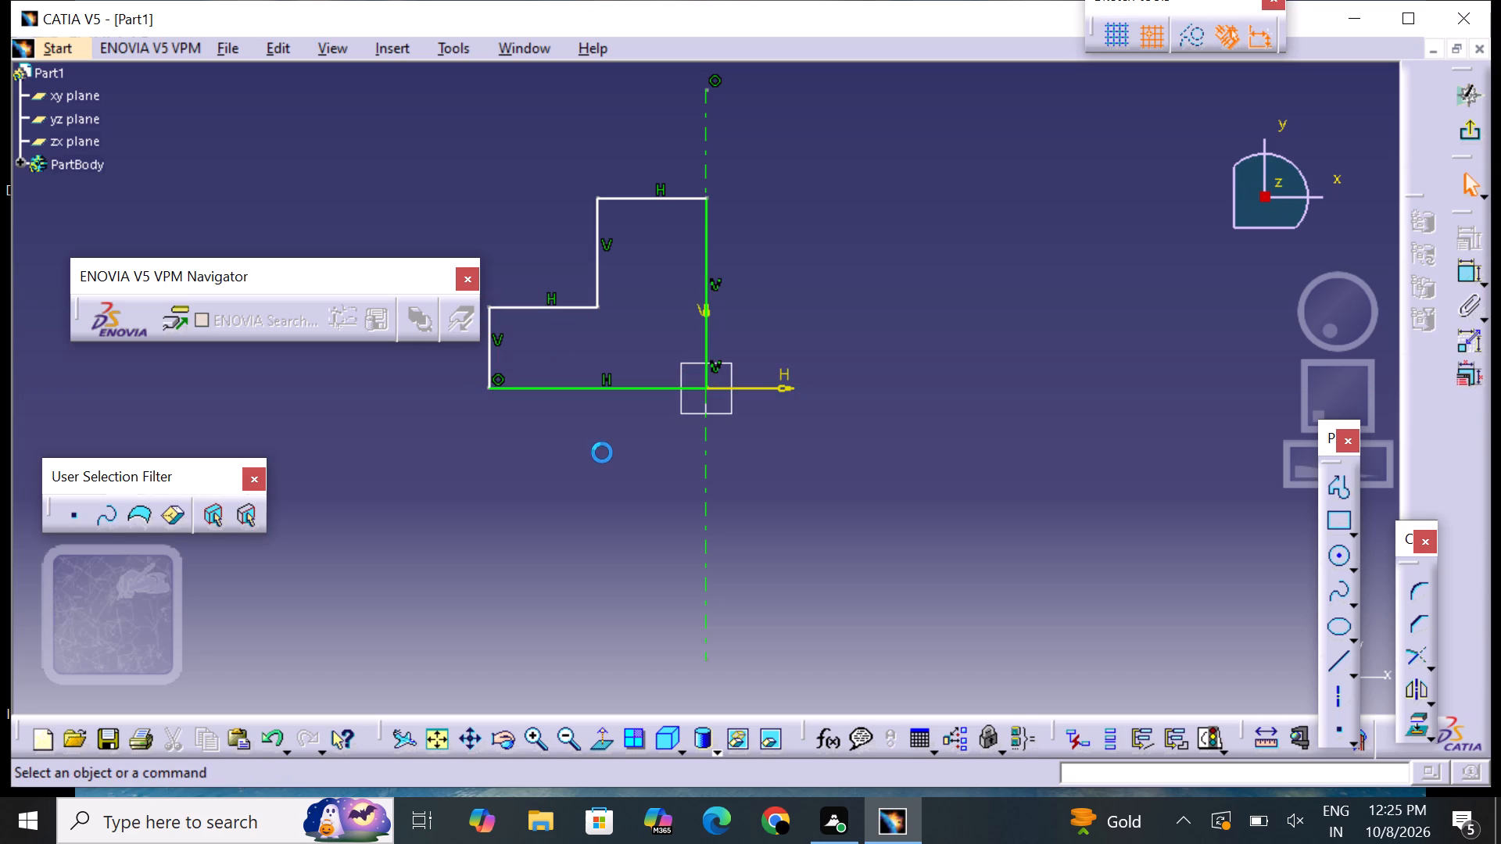
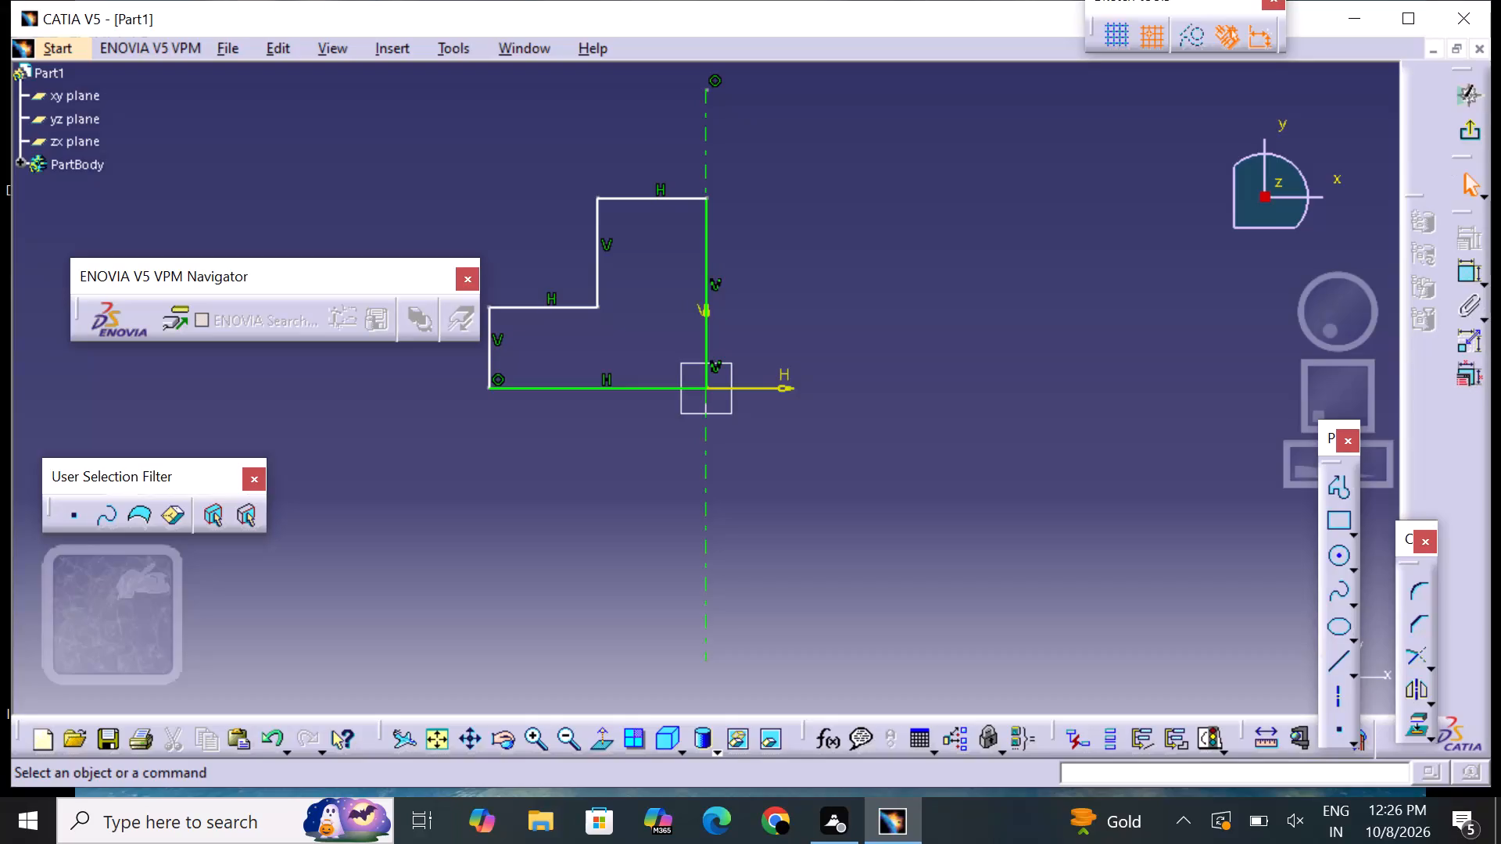
# Dimension the width of the stepped profile's top edge and set it to 30 mm.
pyautogui.click(1464, 269)
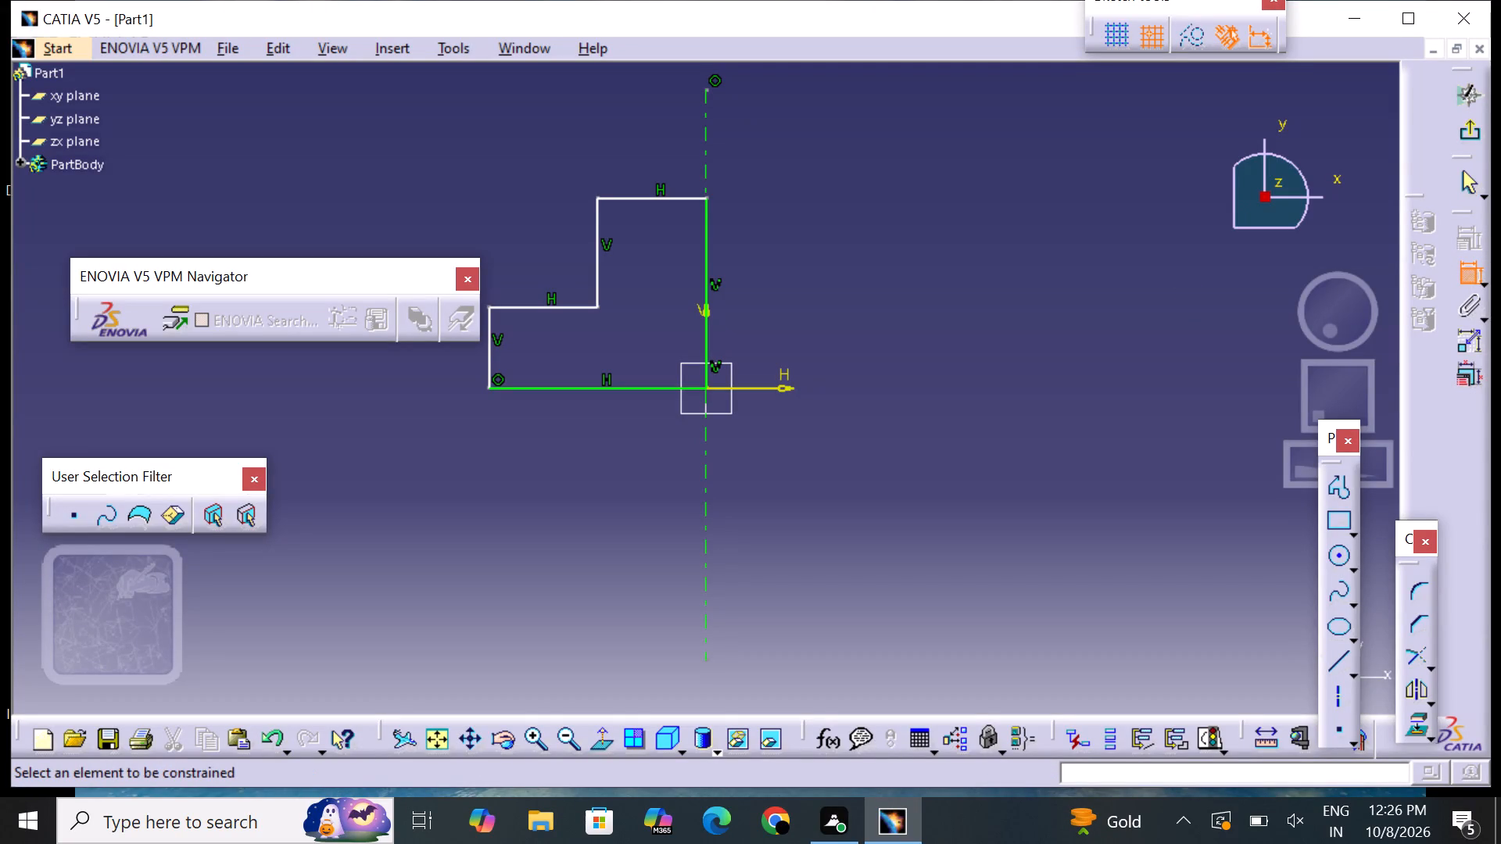
pyautogui.click(596, 195)
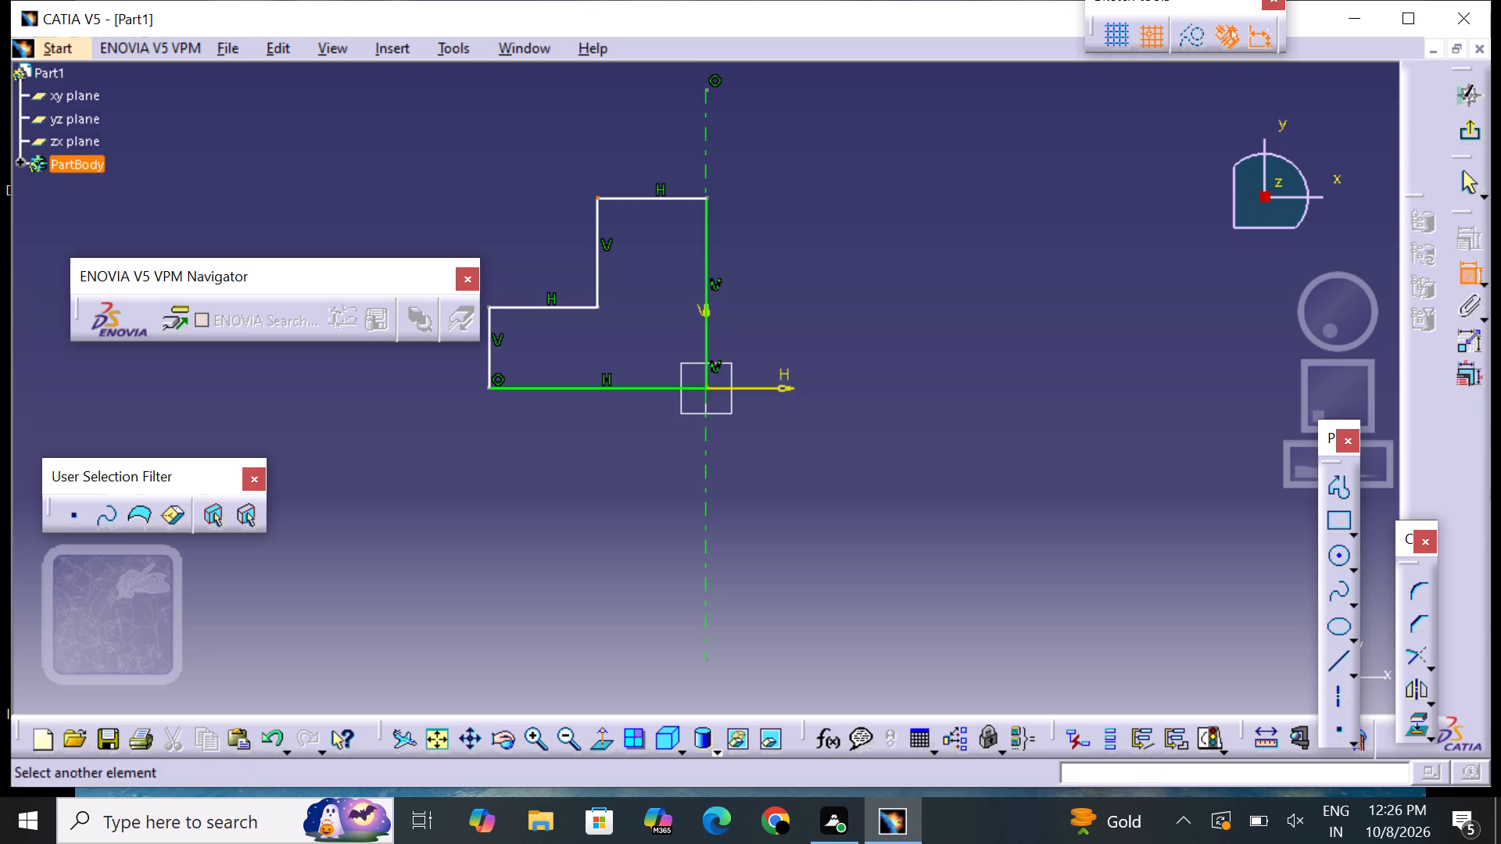
pyautogui.click(707, 196)
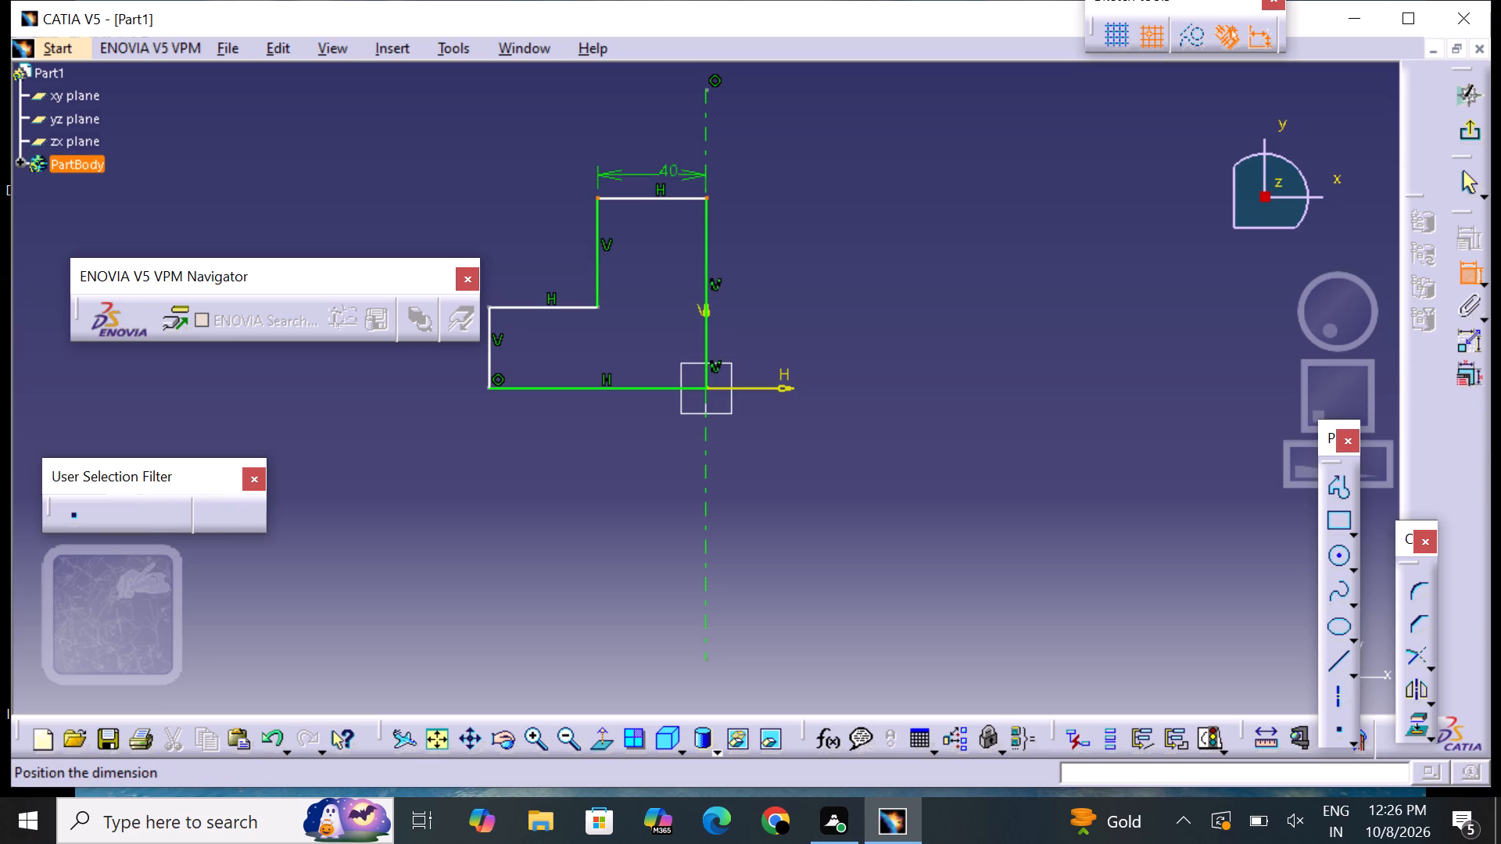
pyautogui.click(657, 153)
pyautogui.doubleClick(657, 151)
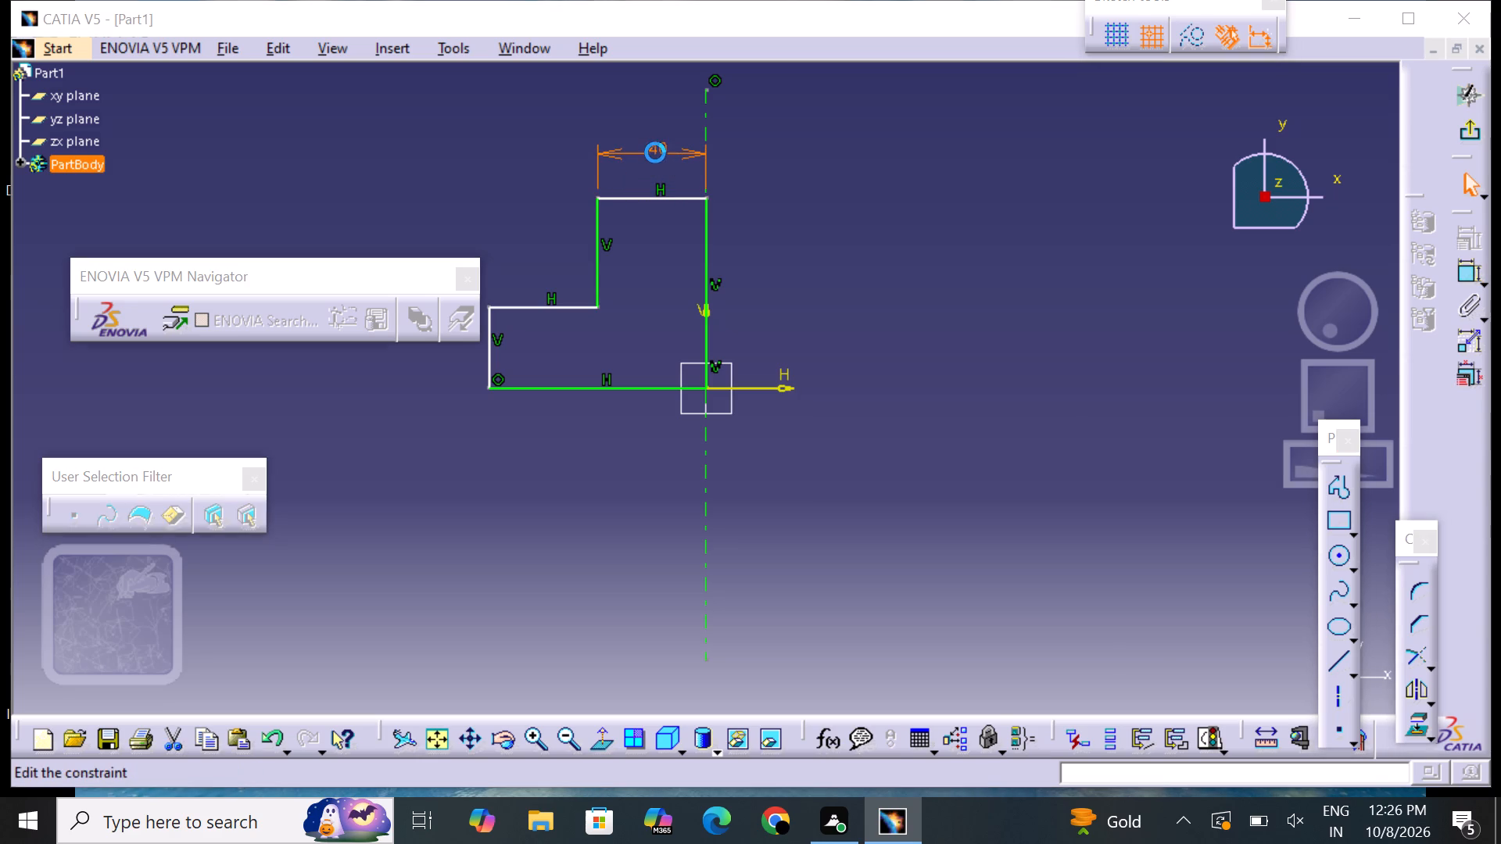
pyautogui.press('BackSpace')
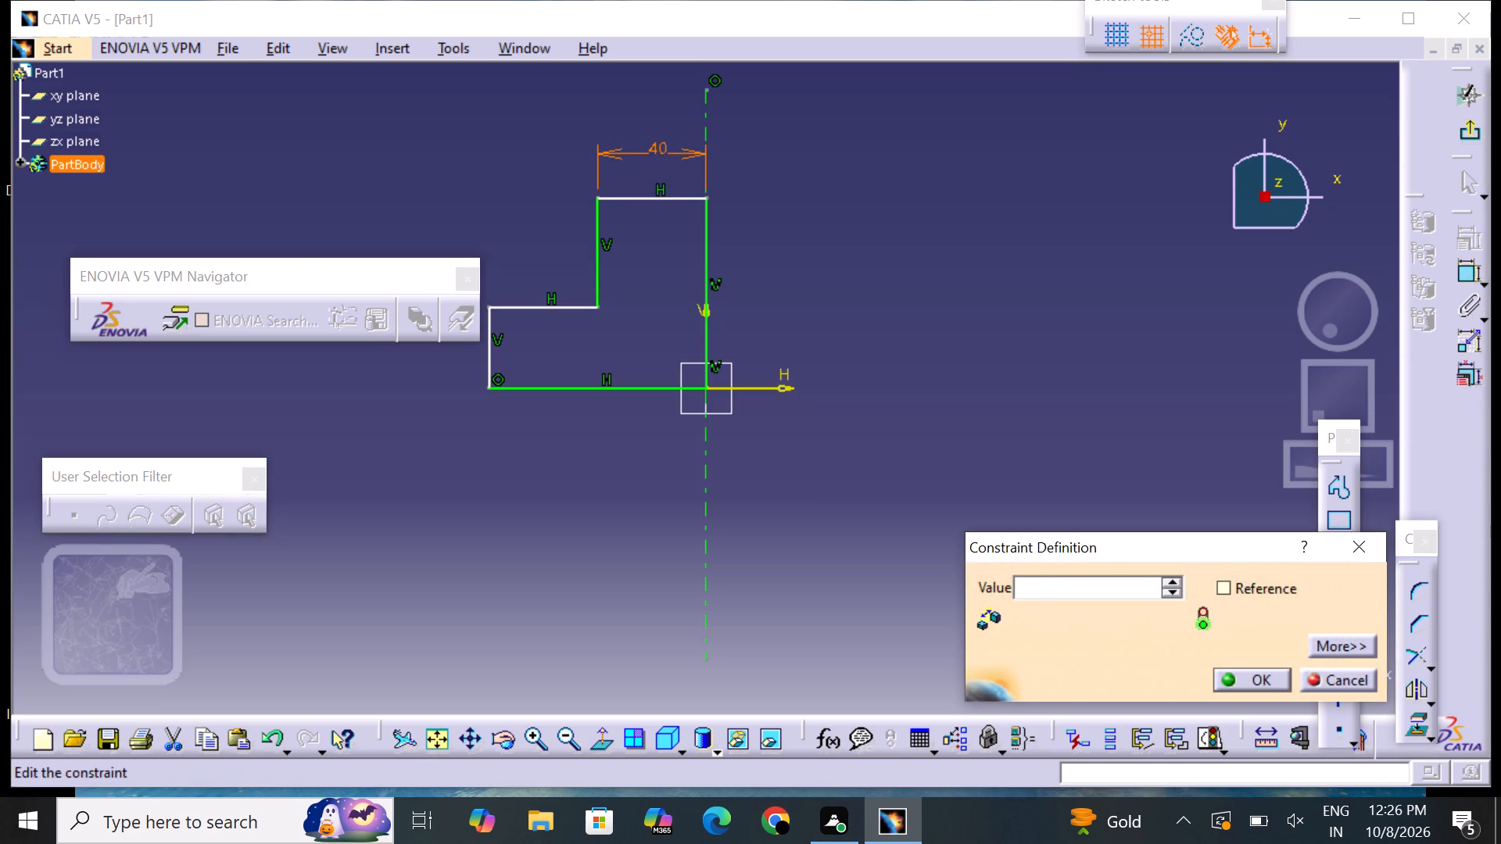
pyautogui.write('30')
pyautogui.press('Return')
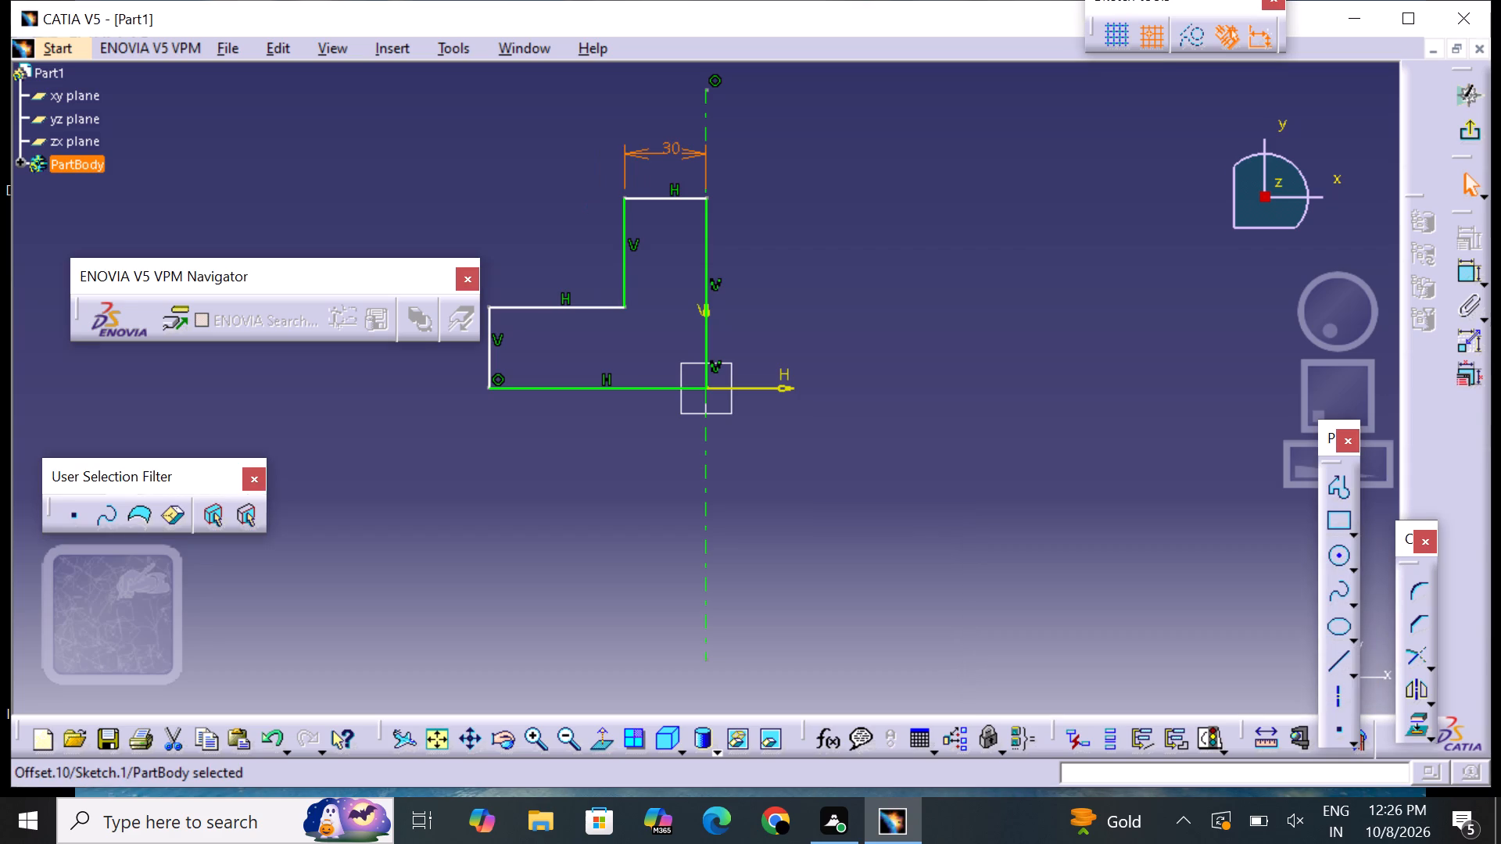
pyautogui.click(976, 276)
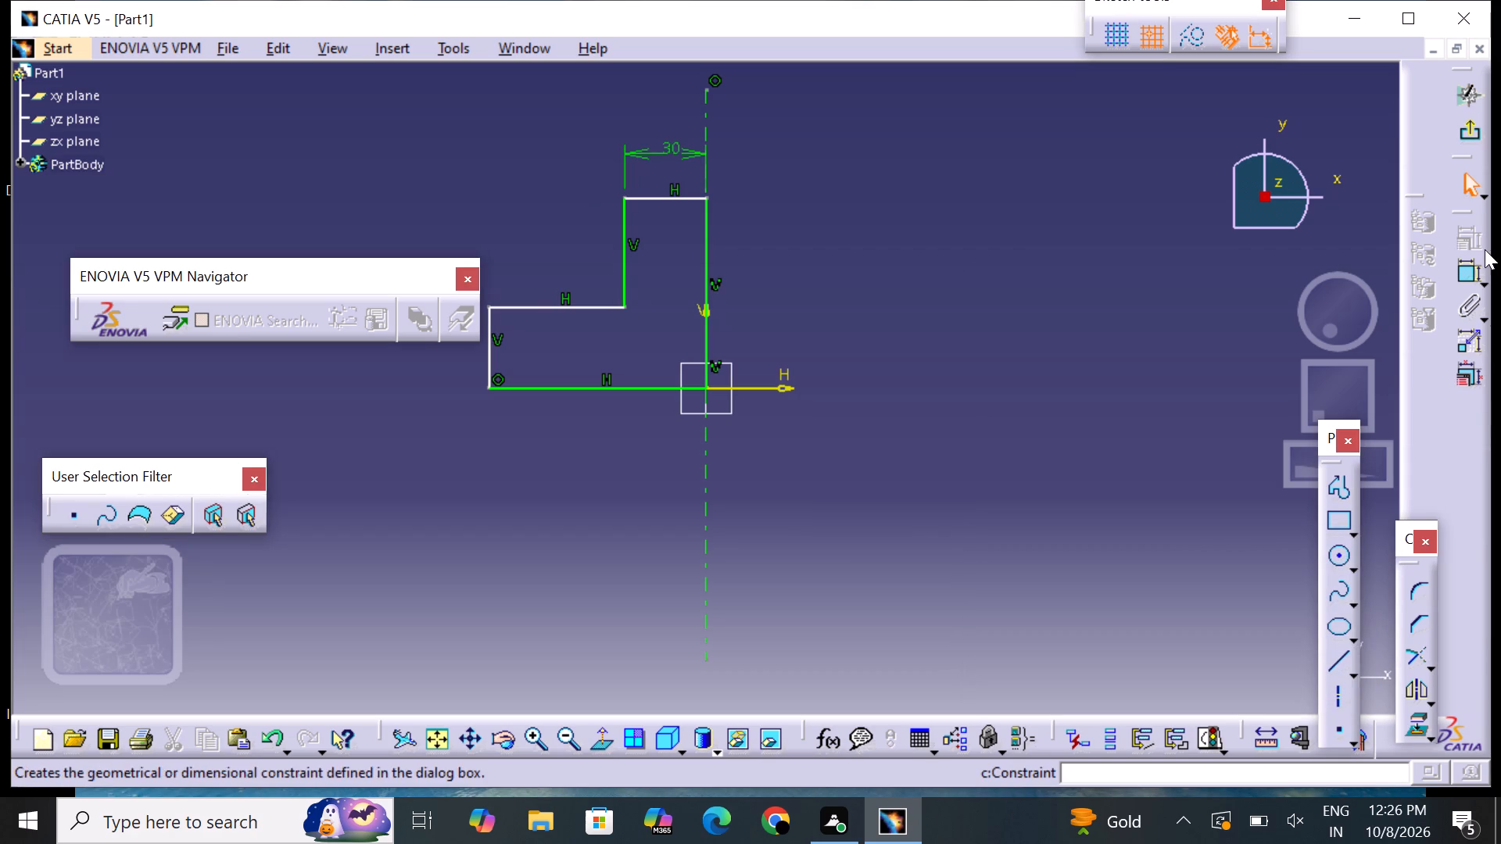
# Dimension the full width of the profile's base from its outer corner to the origin and set it to 60 mm.
pyautogui.click(1463, 286)
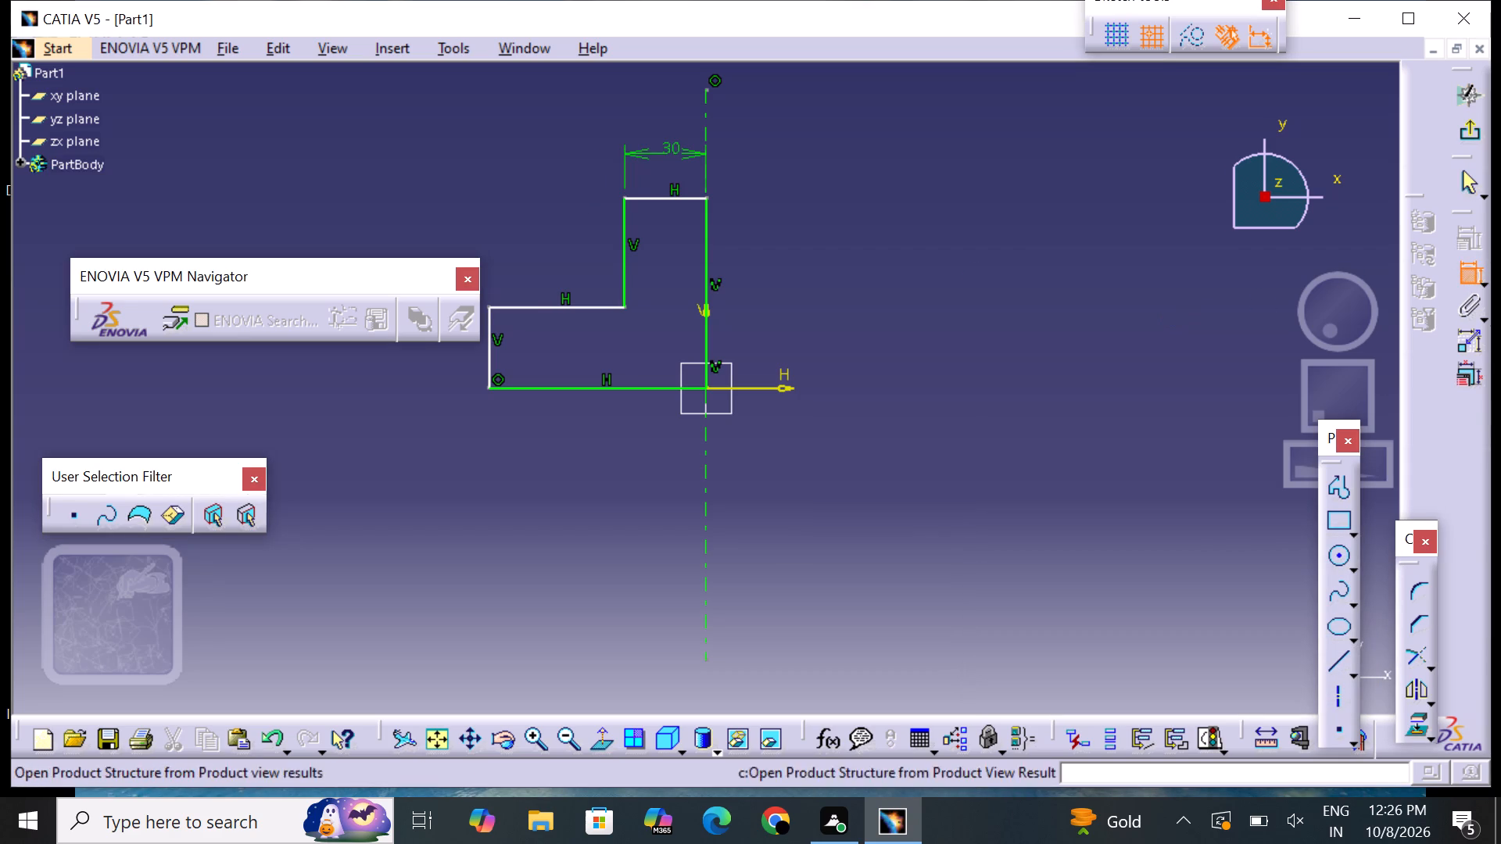
pyautogui.click(486, 388)
pyautogui.moveTo(707, 390); pyautogui.dragTo(678, 401)
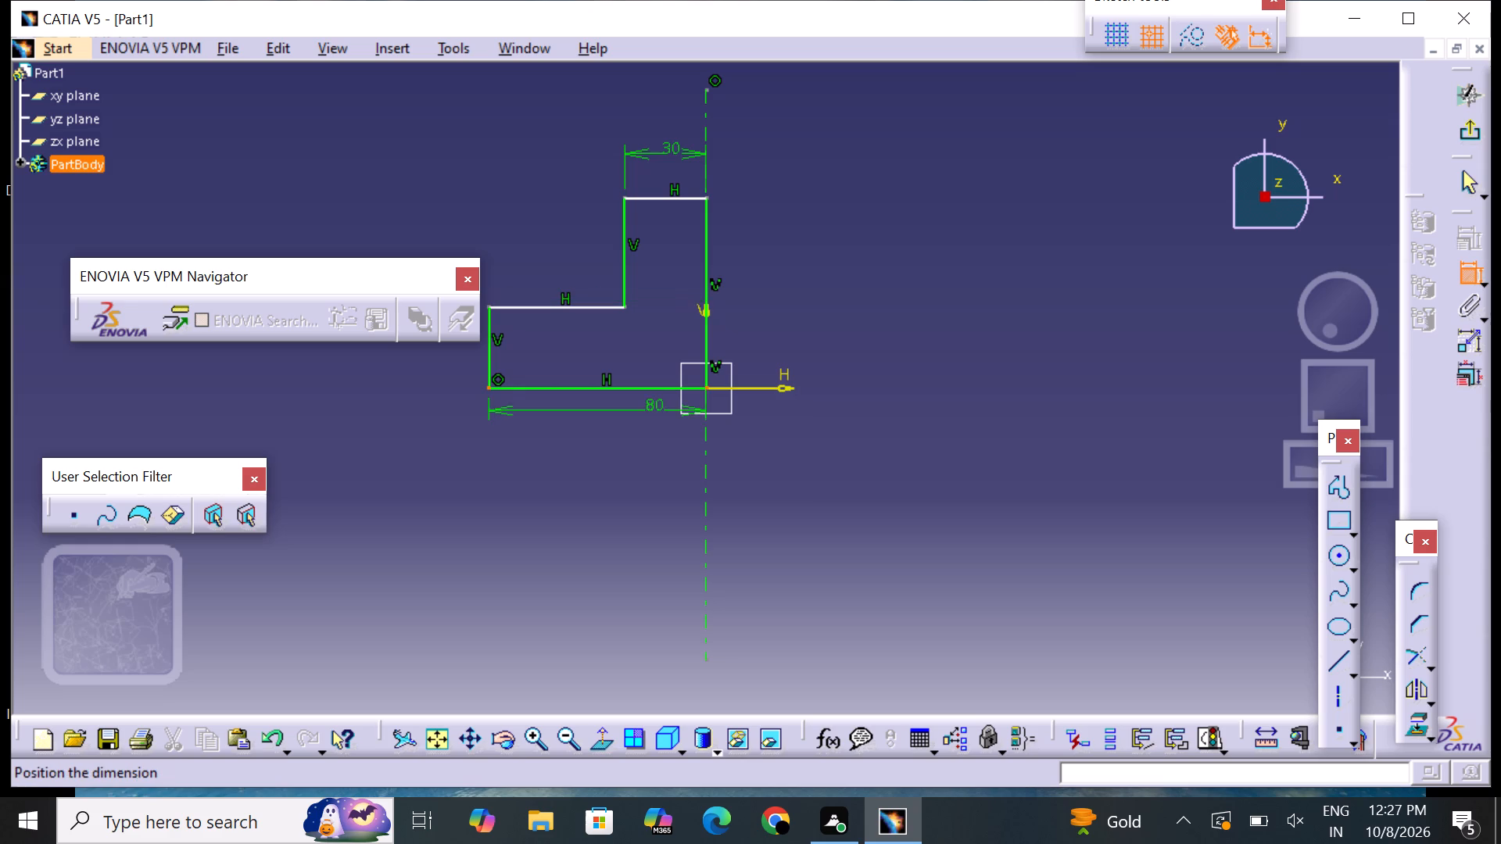
pyautogui.click(614, 419)
pyautogui.doubleClick(609, 420)
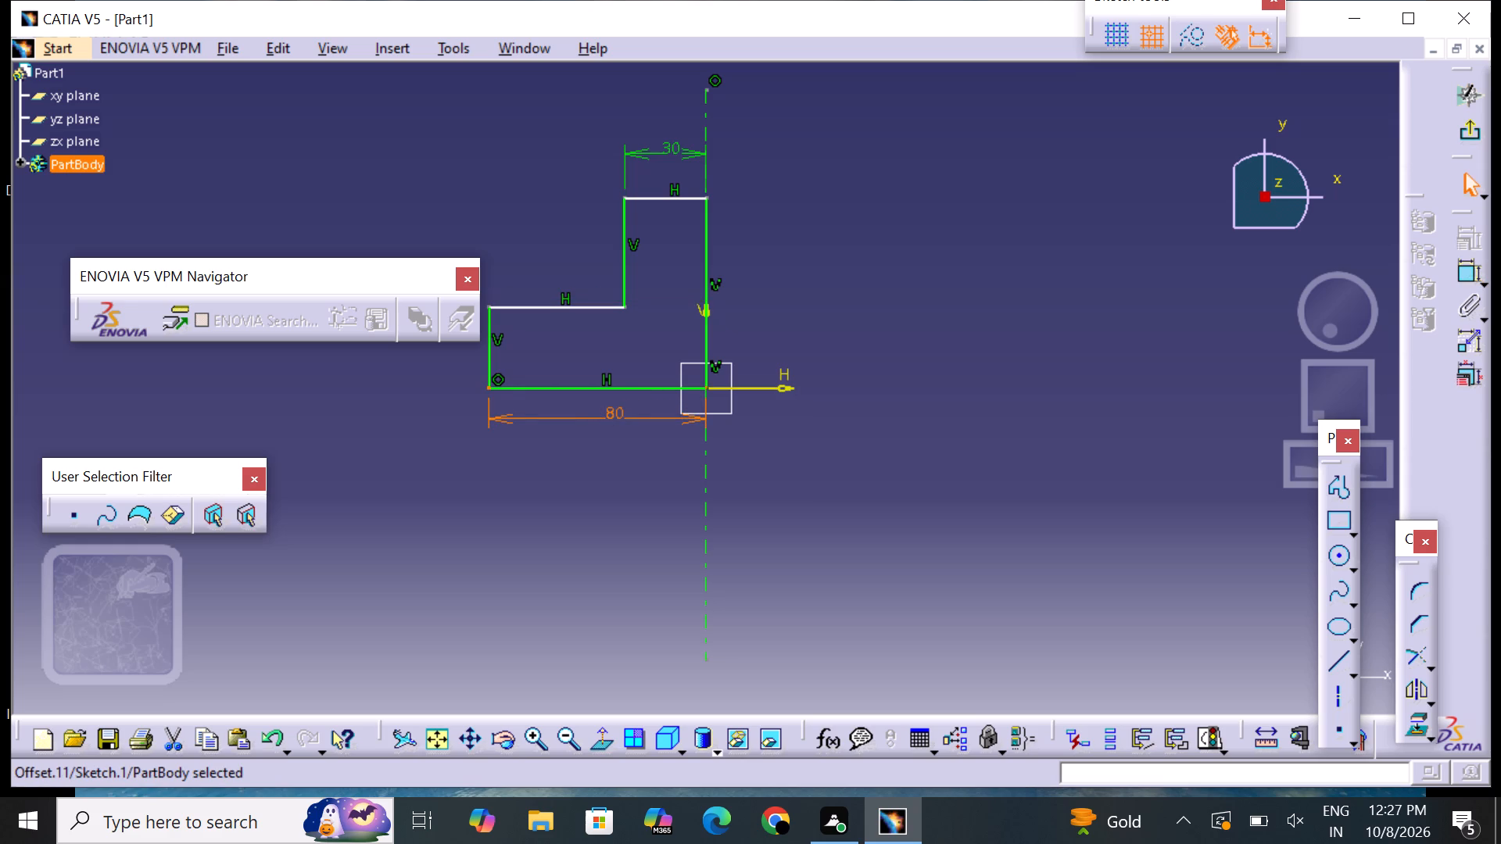
pyautogui.click(625, 416)
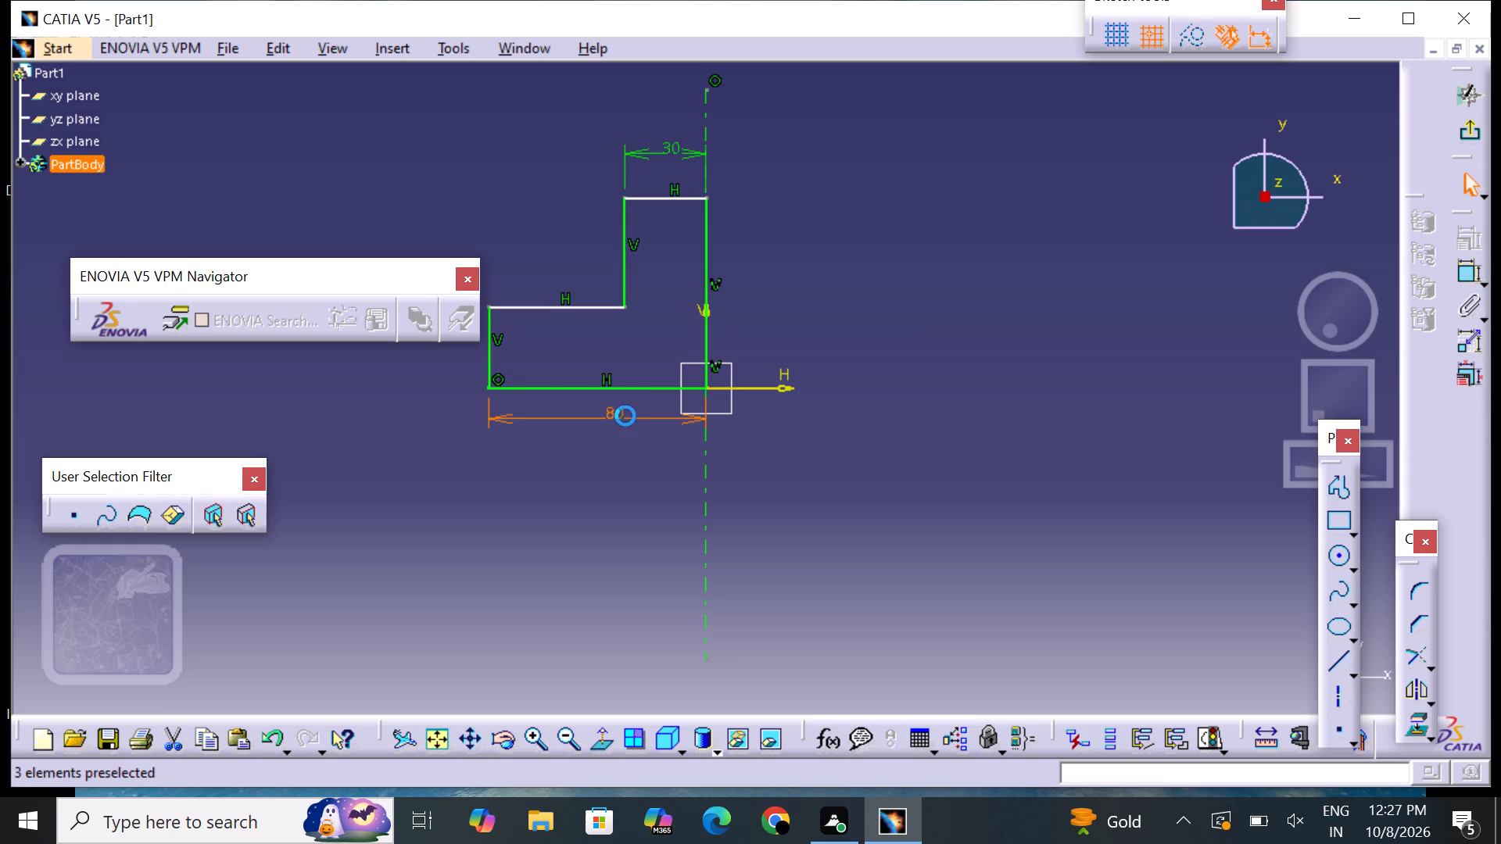
pyautogui.click(625, 417)
pyautogui.press('BackSpace')
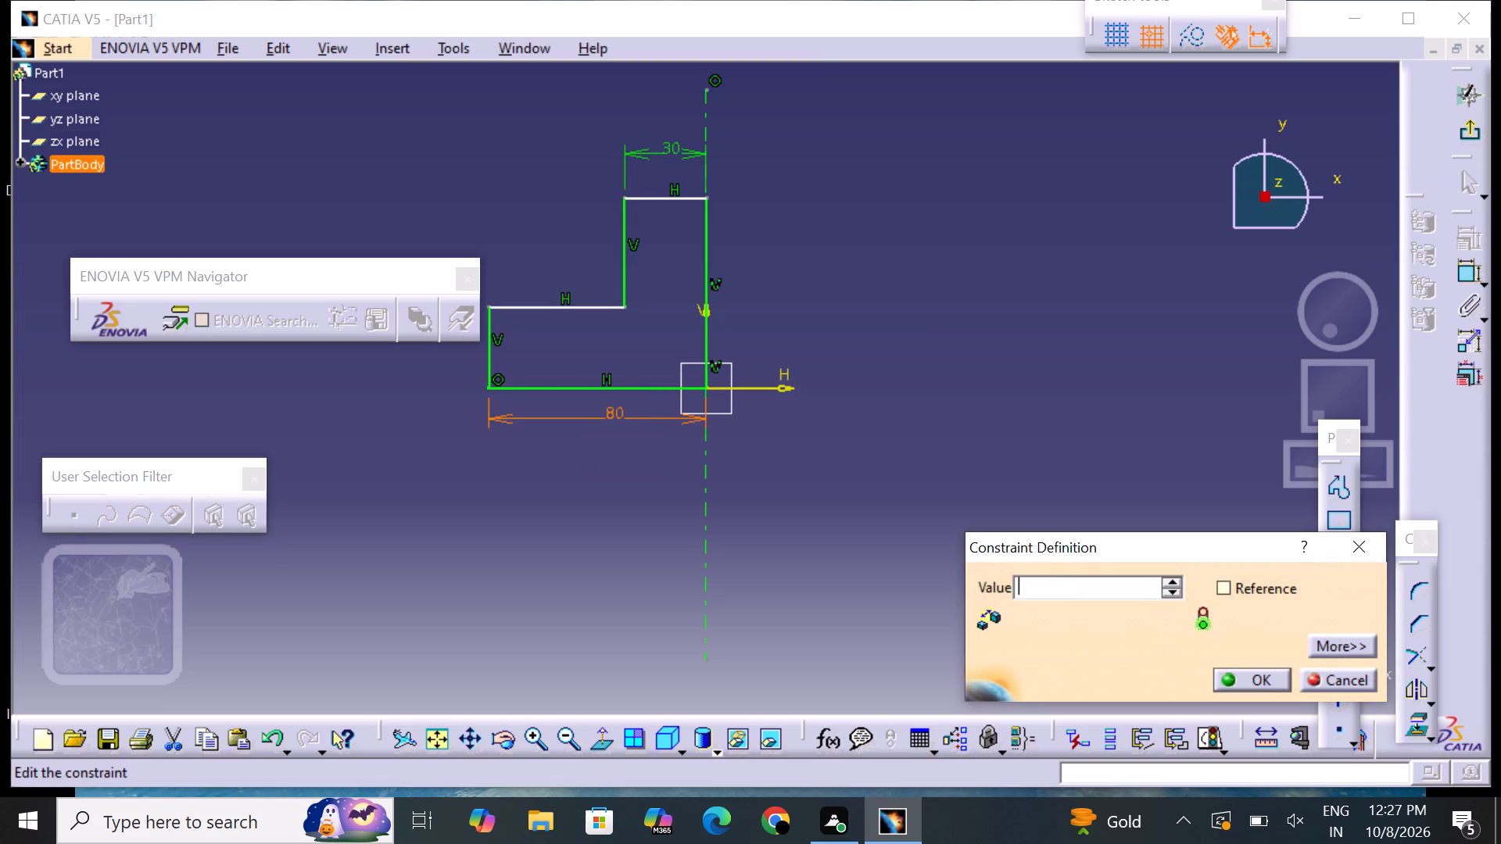
pyautogui.write('60')
pyautogui.press('Return')
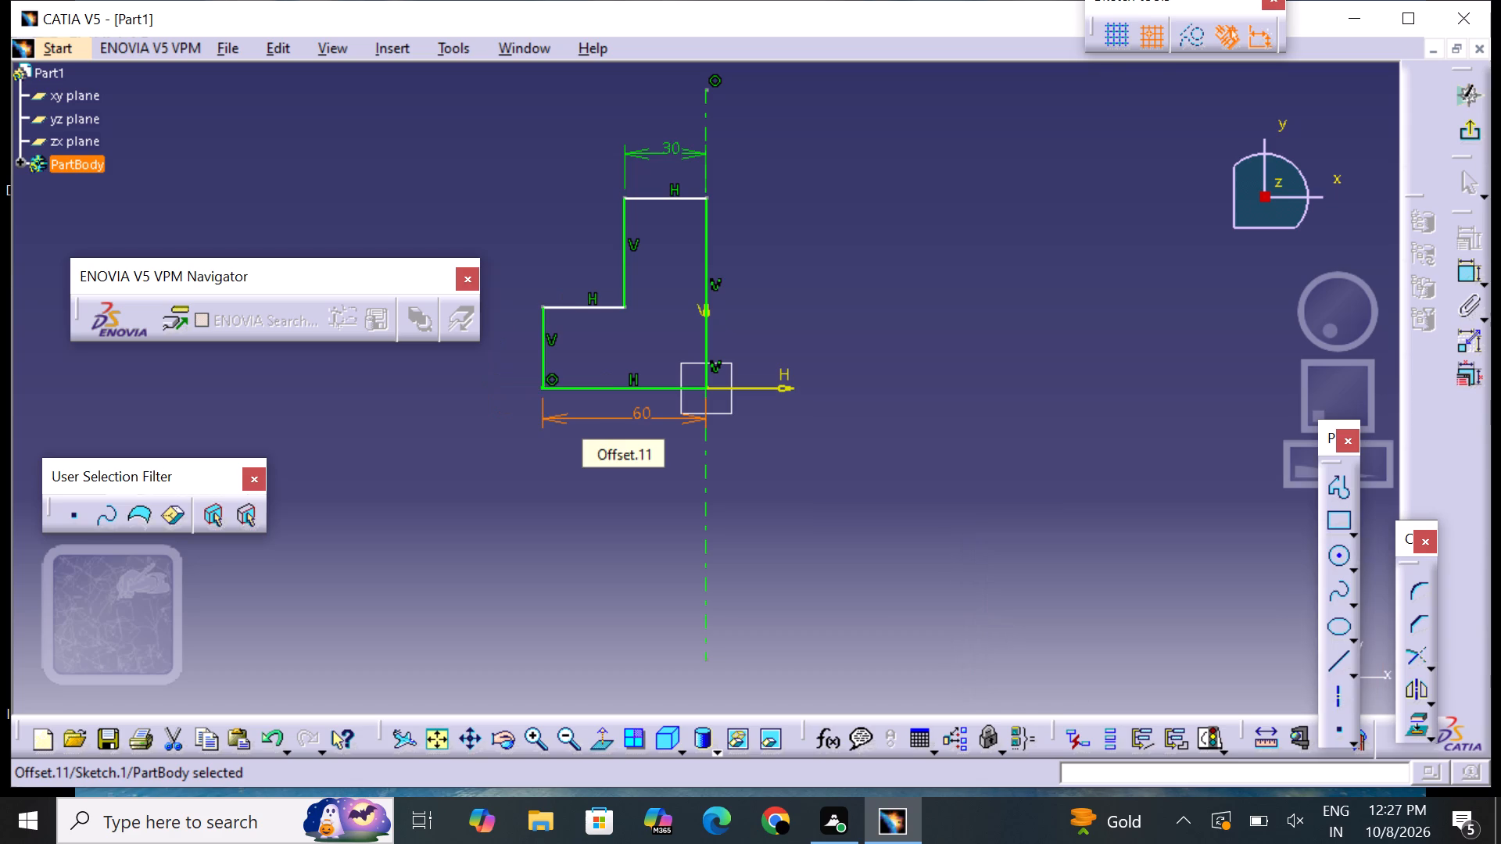
pyautogui.click(1310, 153)
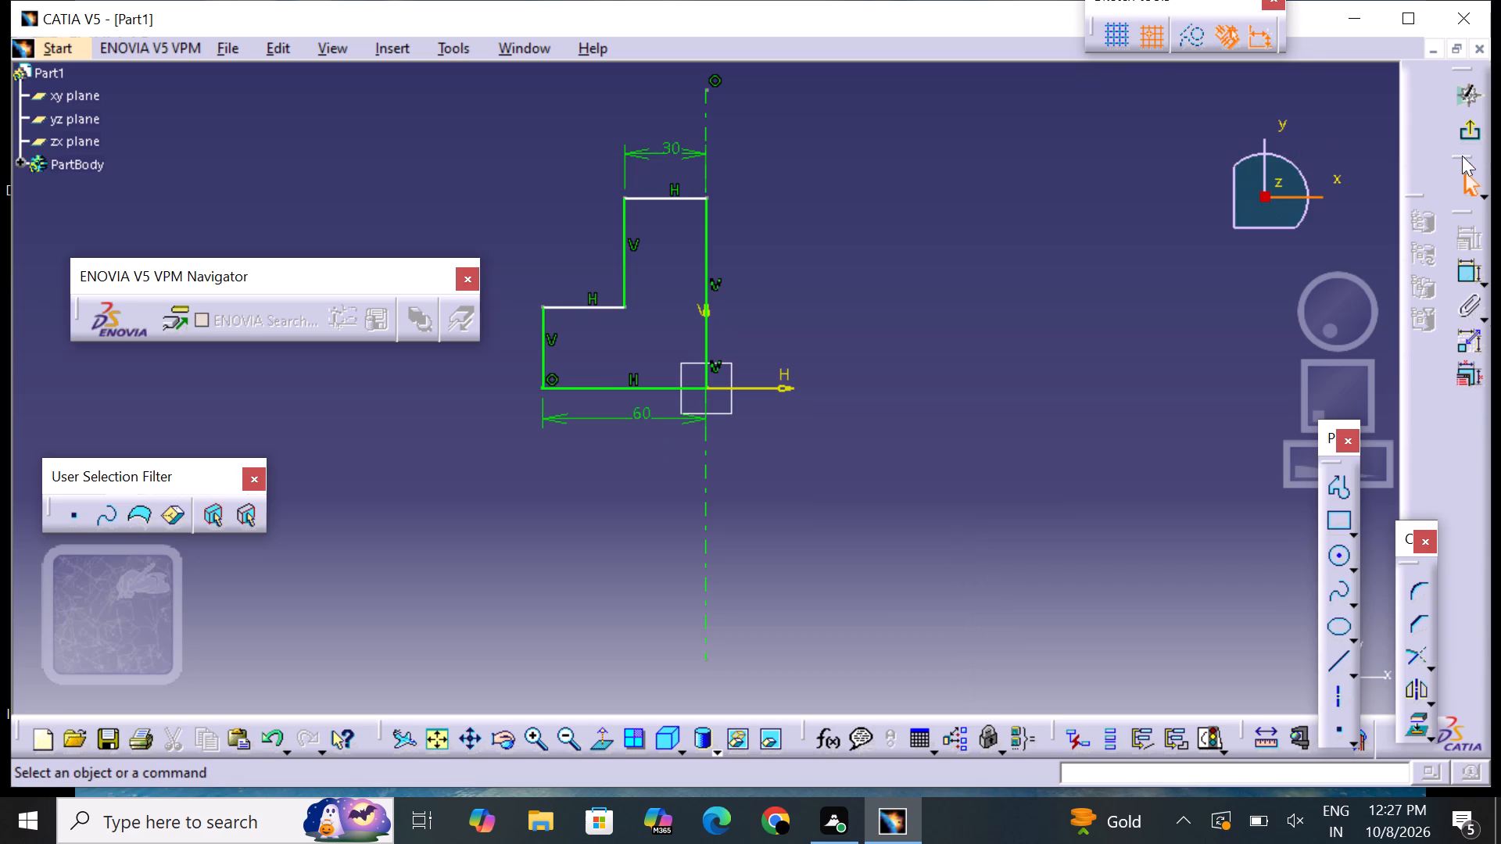
# Dimension the height of the profile's short outer vertical edge and set it to 11 mm.
pyautogui.moveTo(1487, 266); pyautogui.dragTo(1479, 266)
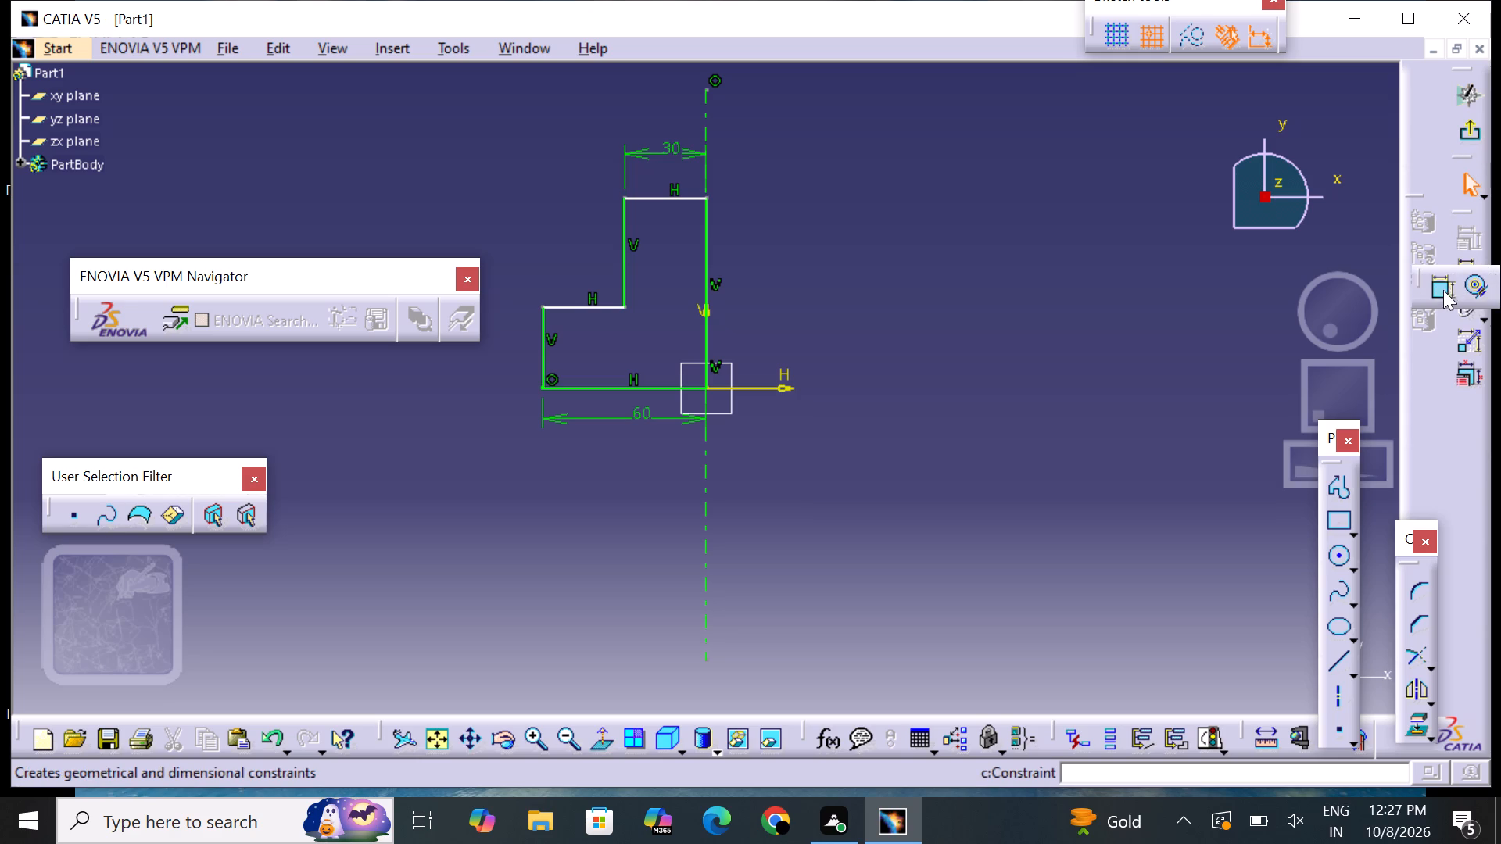
pyautogui.click(1443, 290)
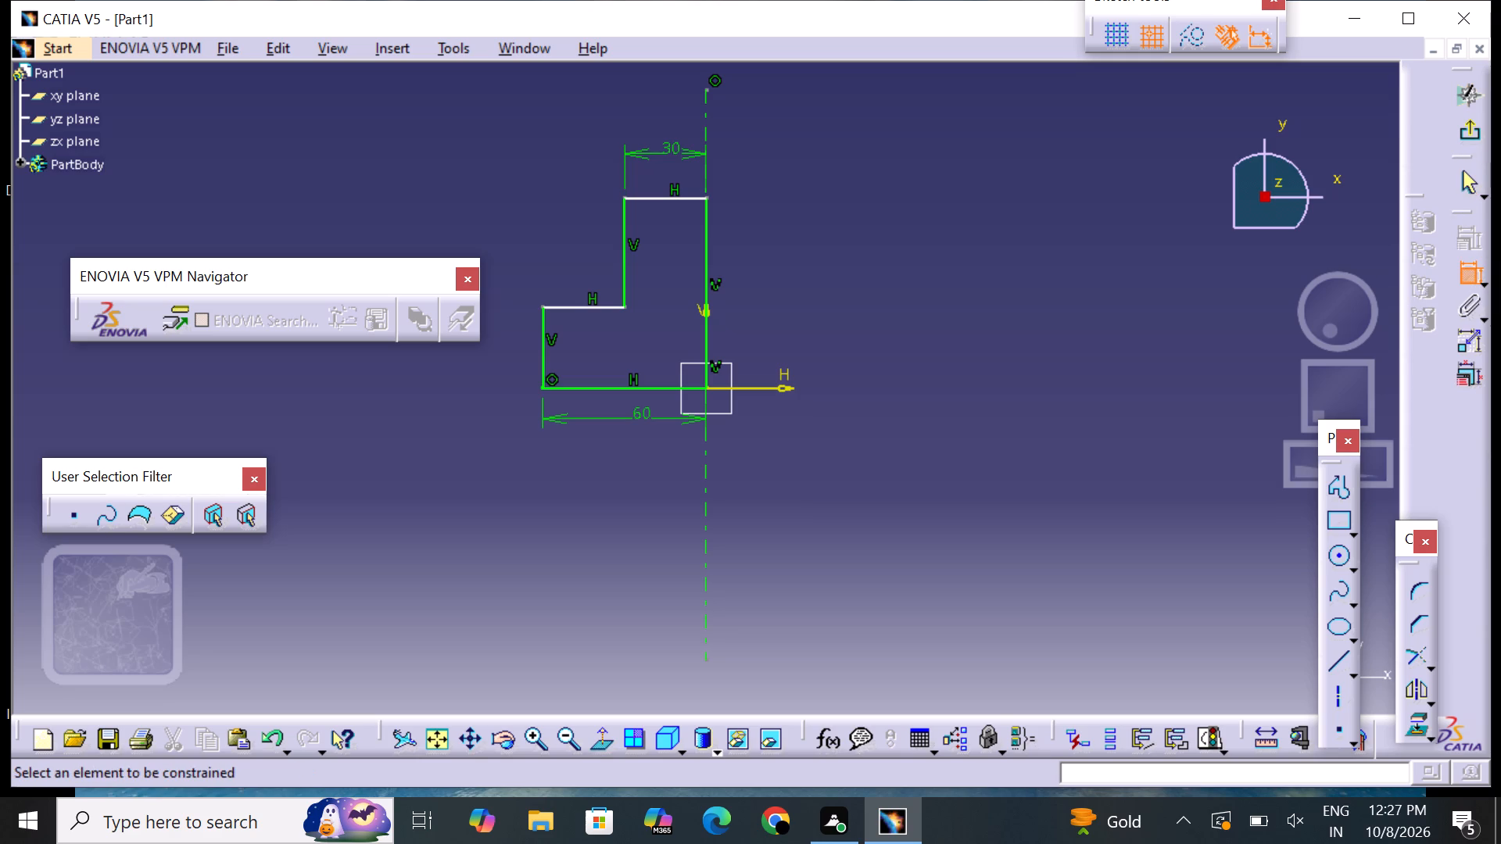
pyautogui.click(546, 310)
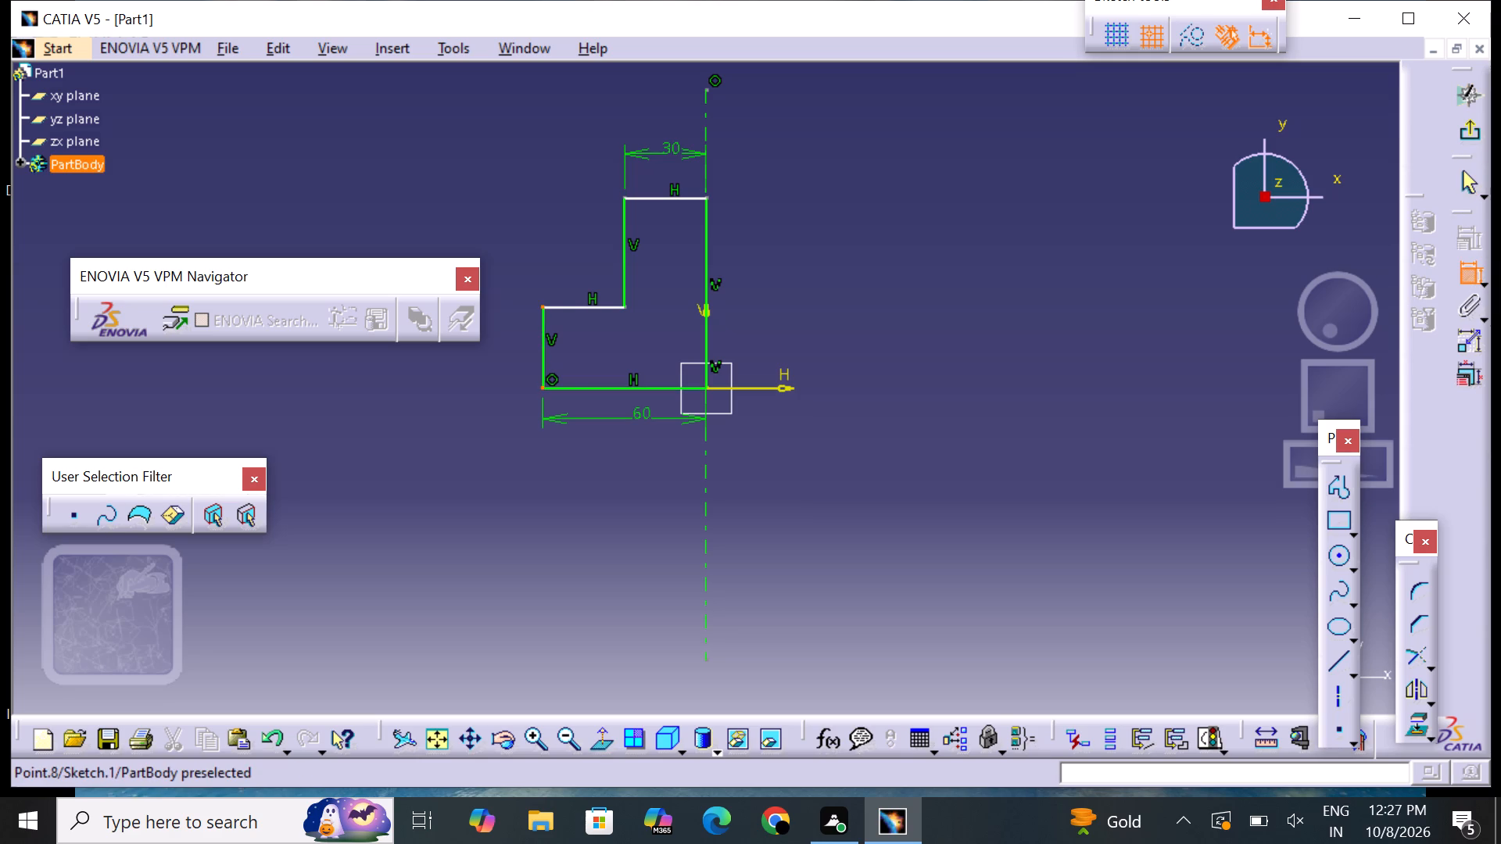
pyautogui.click(544, 386)
pyautogui.click(513, 362)
pyautogui.doubleClick(510, 352)
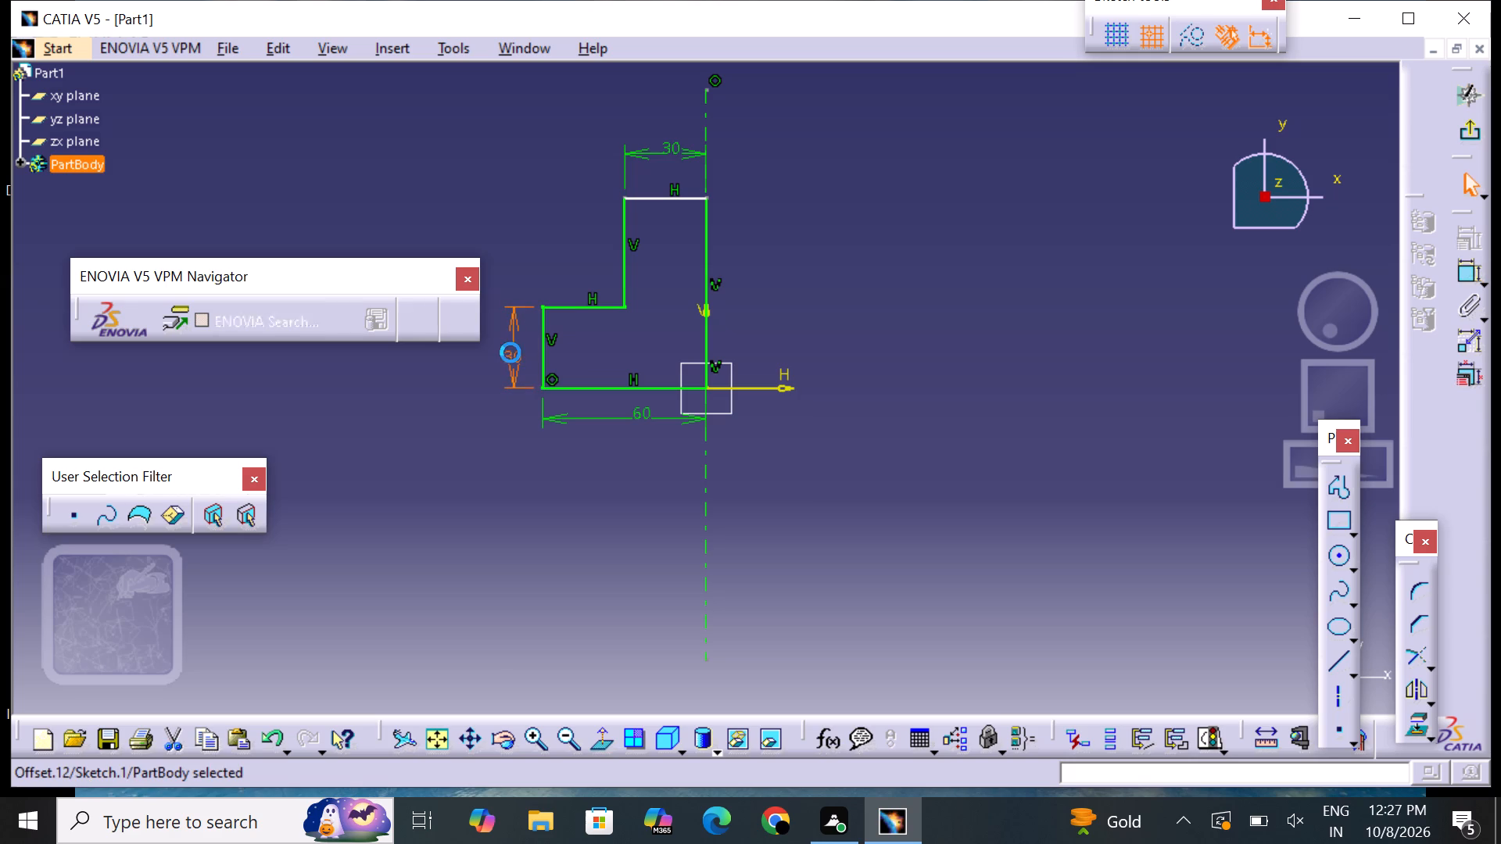
pyautogui.doubleClick(505, 356)
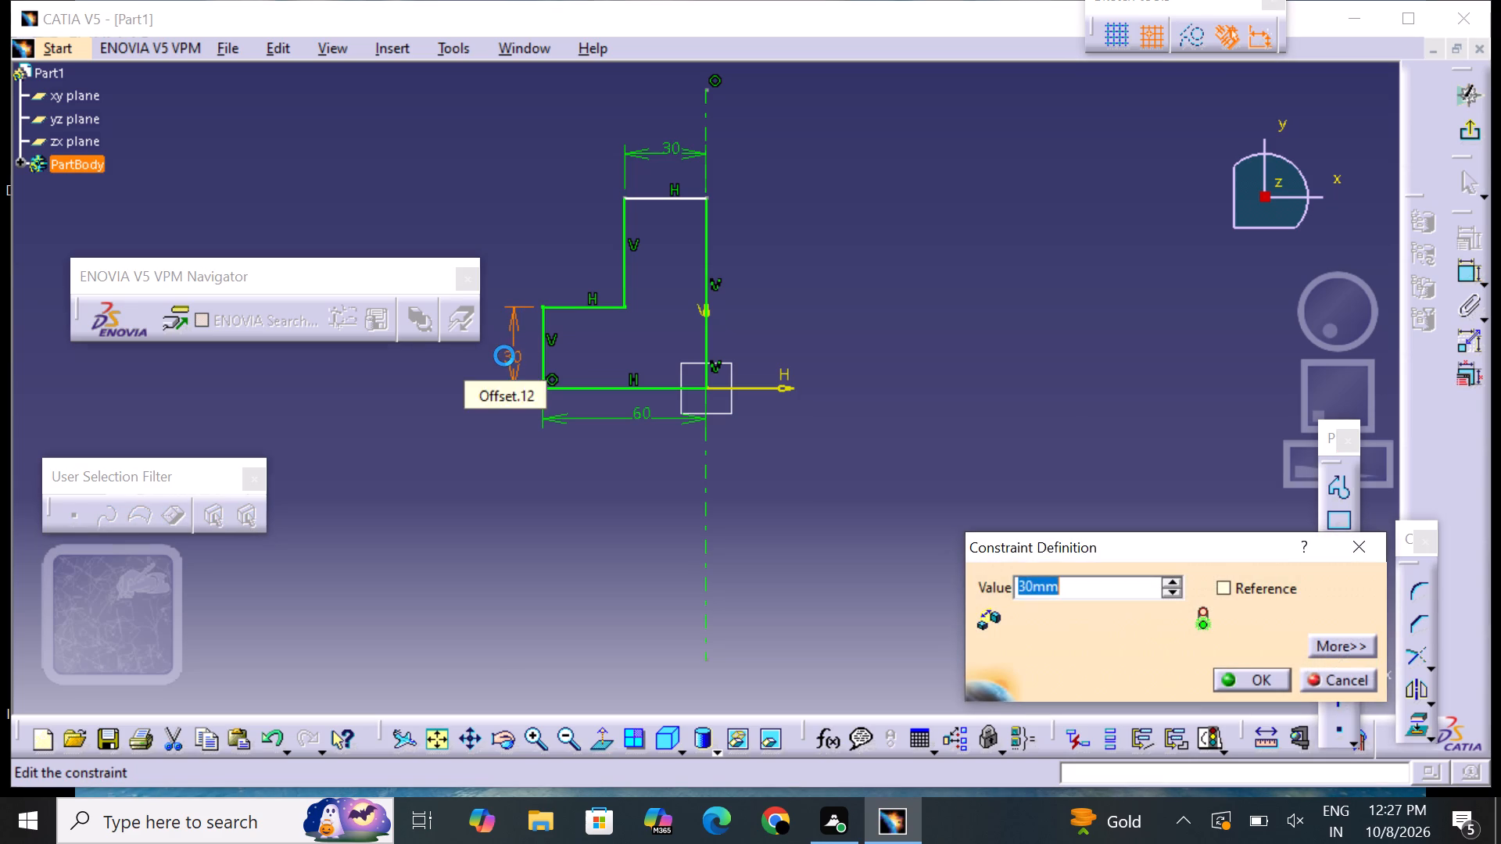
pyautogui.press('BackSpace')
pyautogui.write('11')
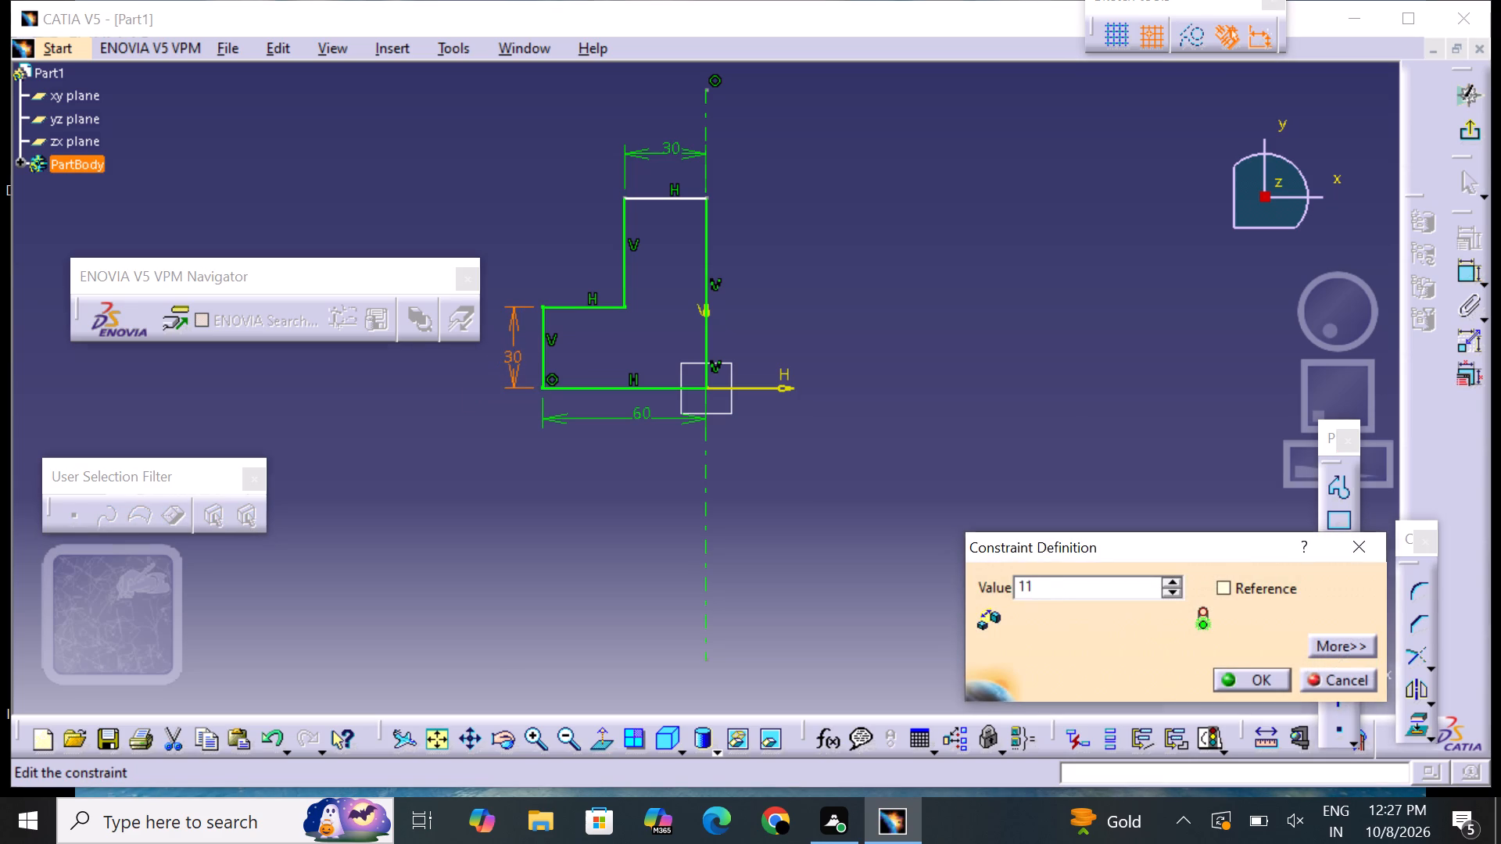
pyautogui.press('Return')
pyautogui.click(834, 268)
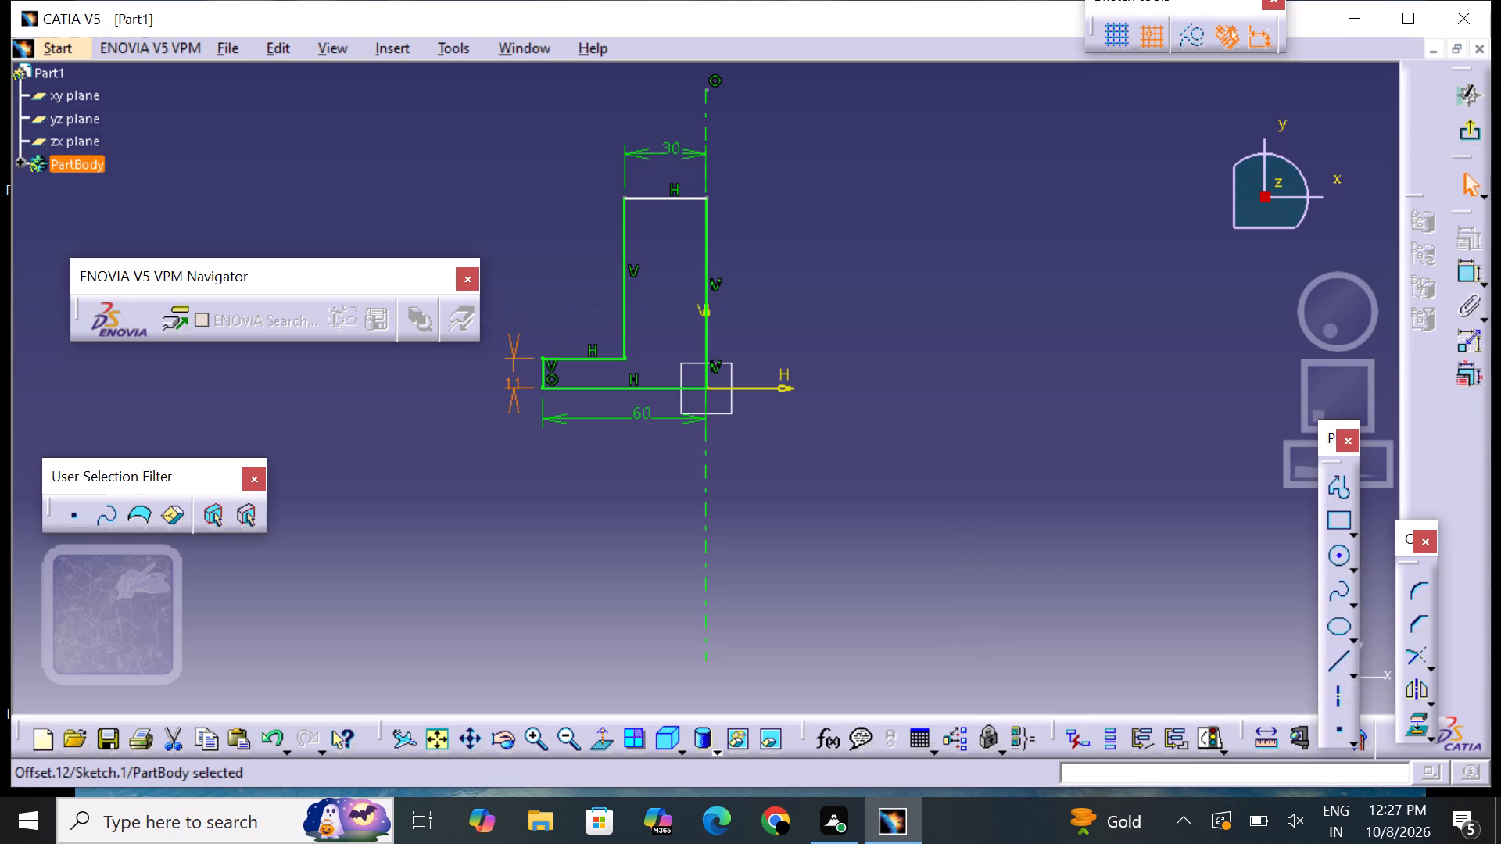
pyautogui.click(840, 271)
pyautogui.click(890, 284)
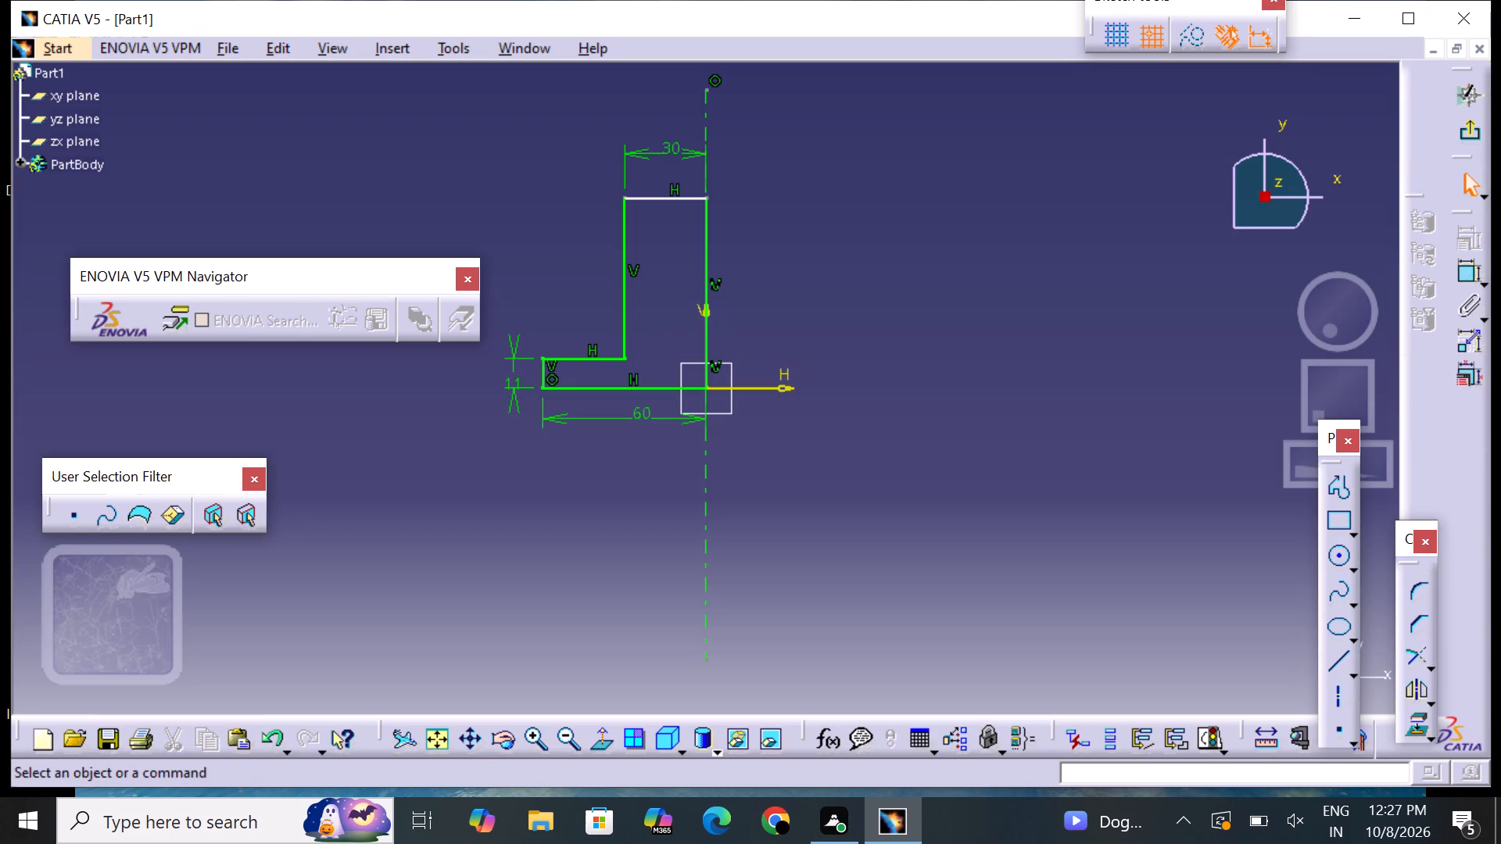
# Dimension the profile's overall height from the upper outer corner to the base line, placing it beside the profile.
pyautogui.click(1465, 271)
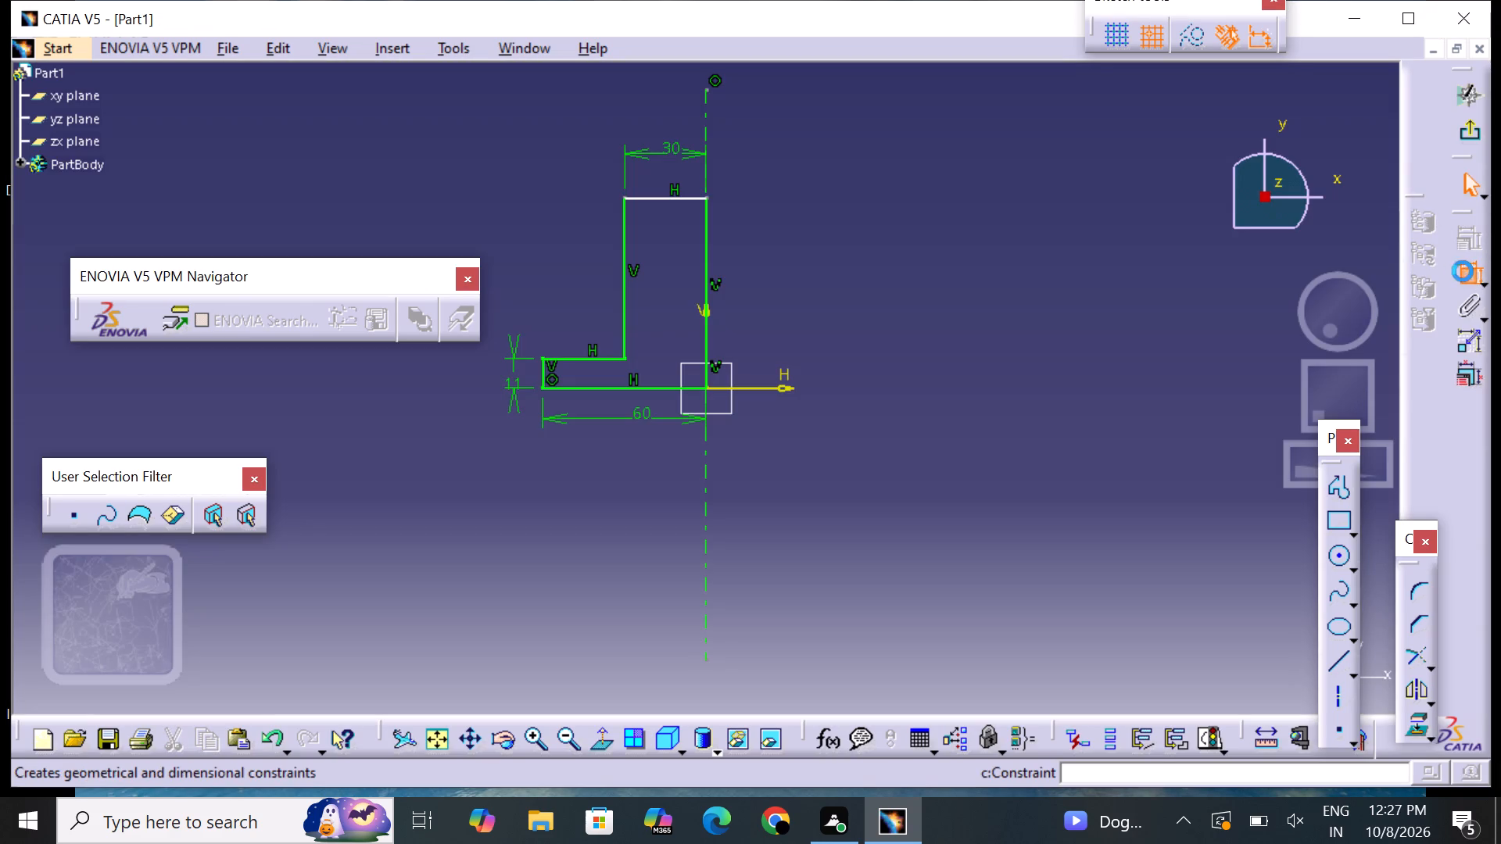
pyautogui.click(627, 198)
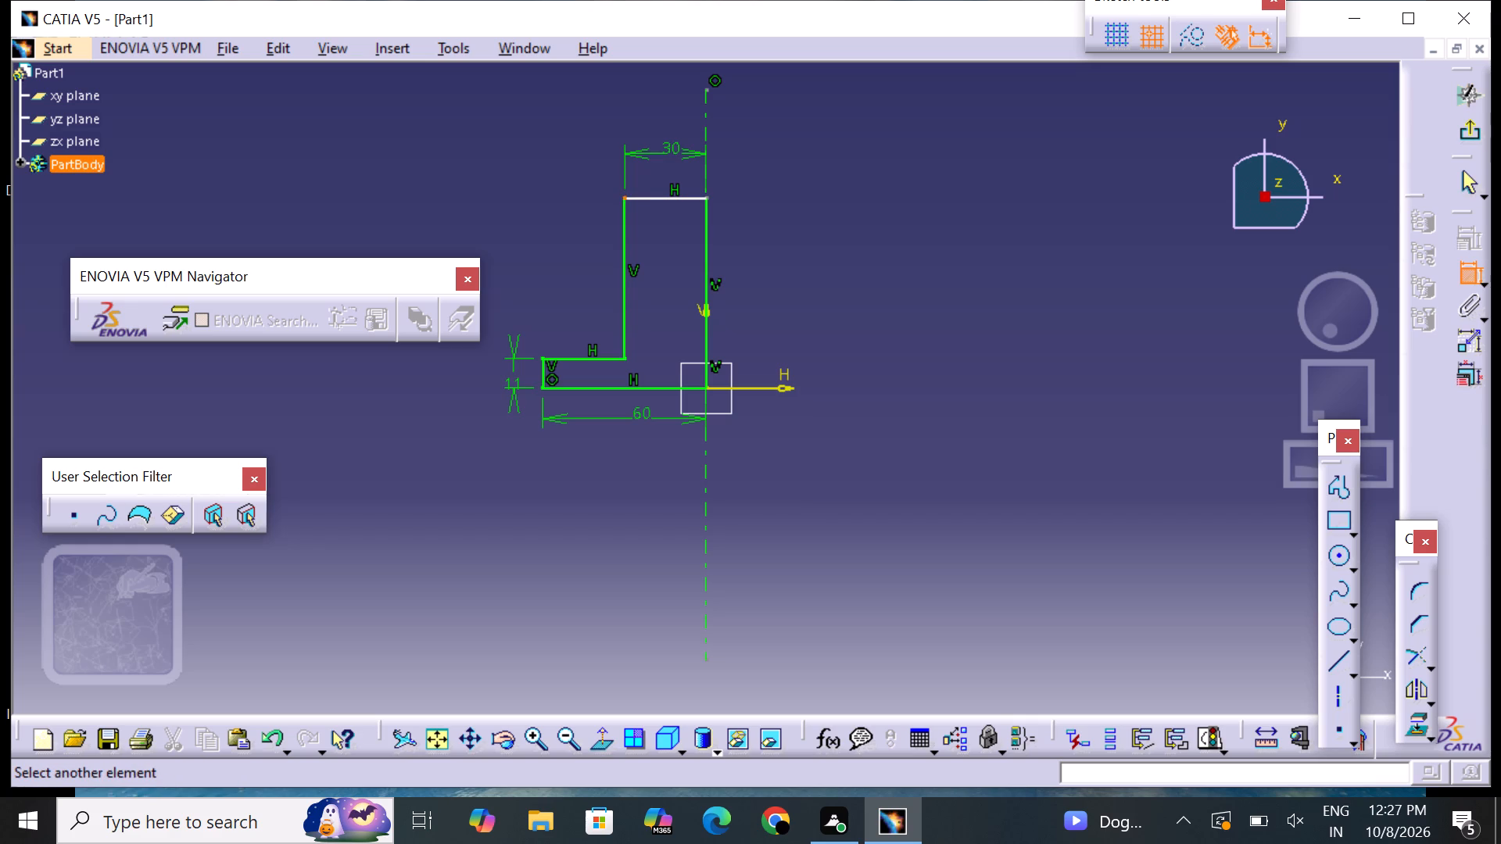
pyautogui.click(621, 388)
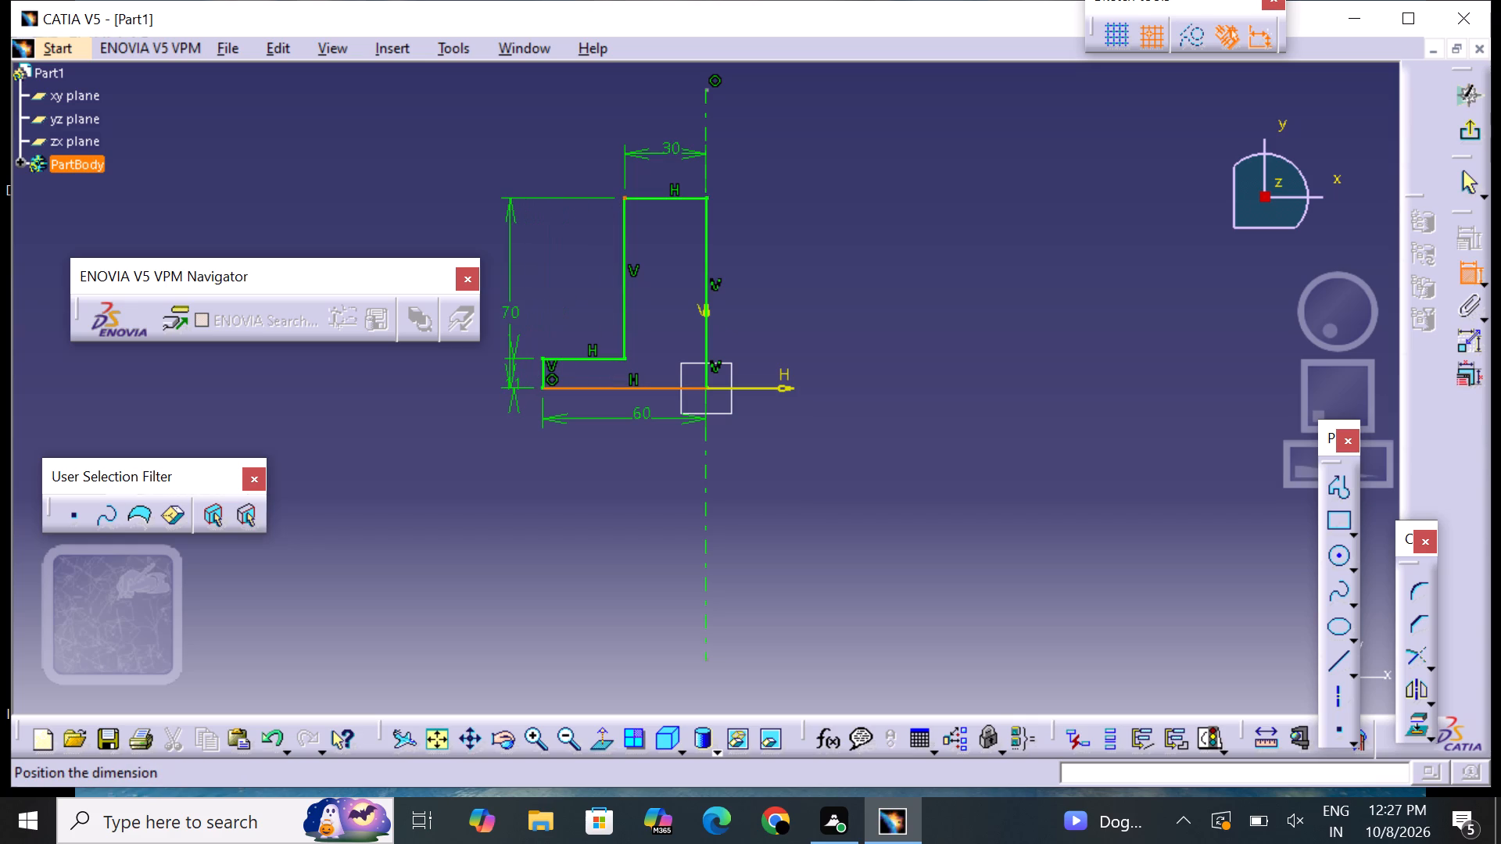
pyautogui.click(487, 321)
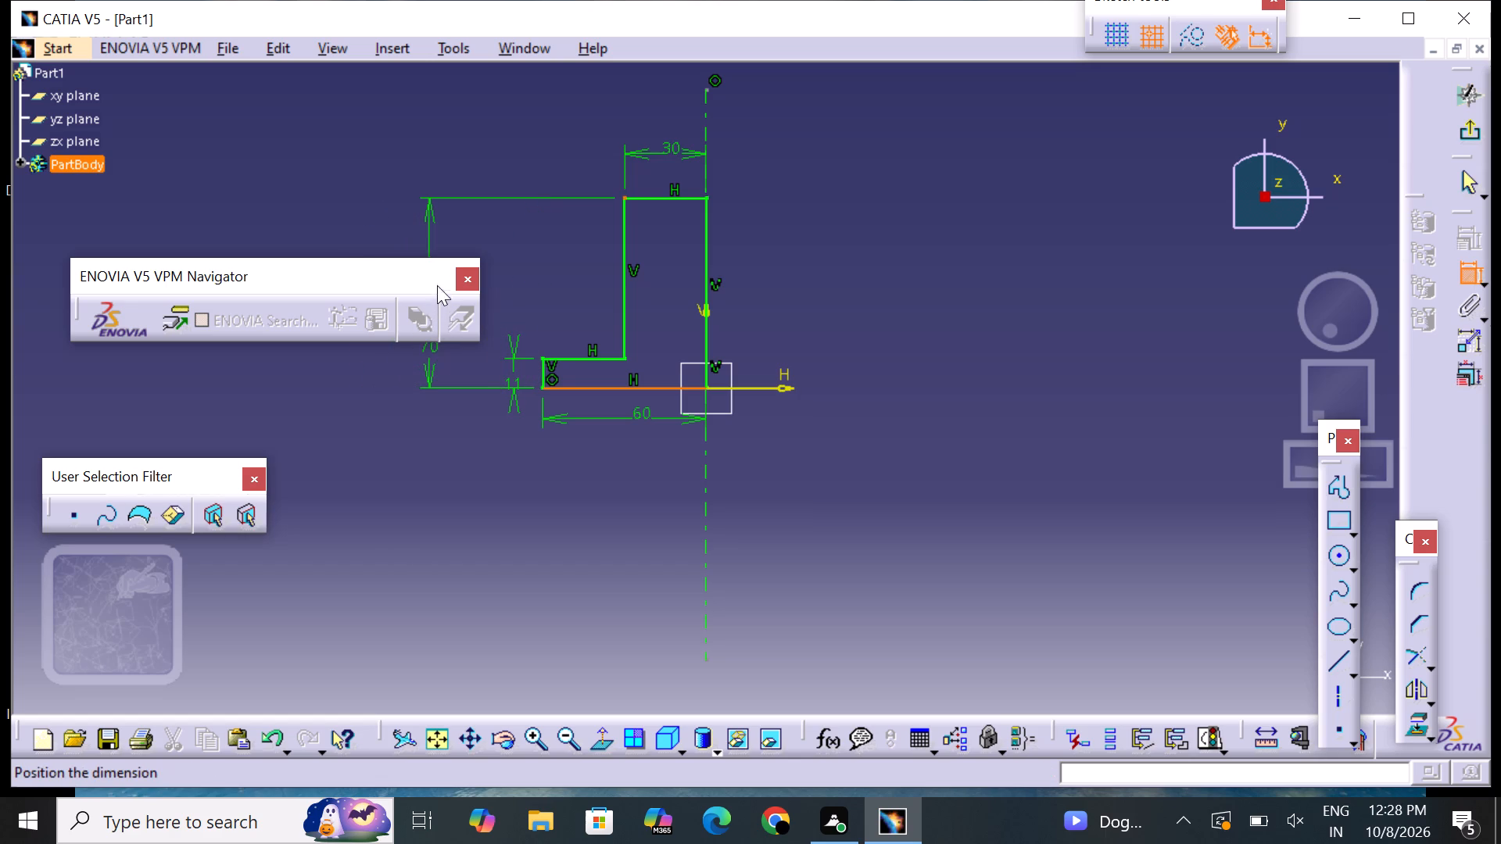
pyautogui.click(441, 260)
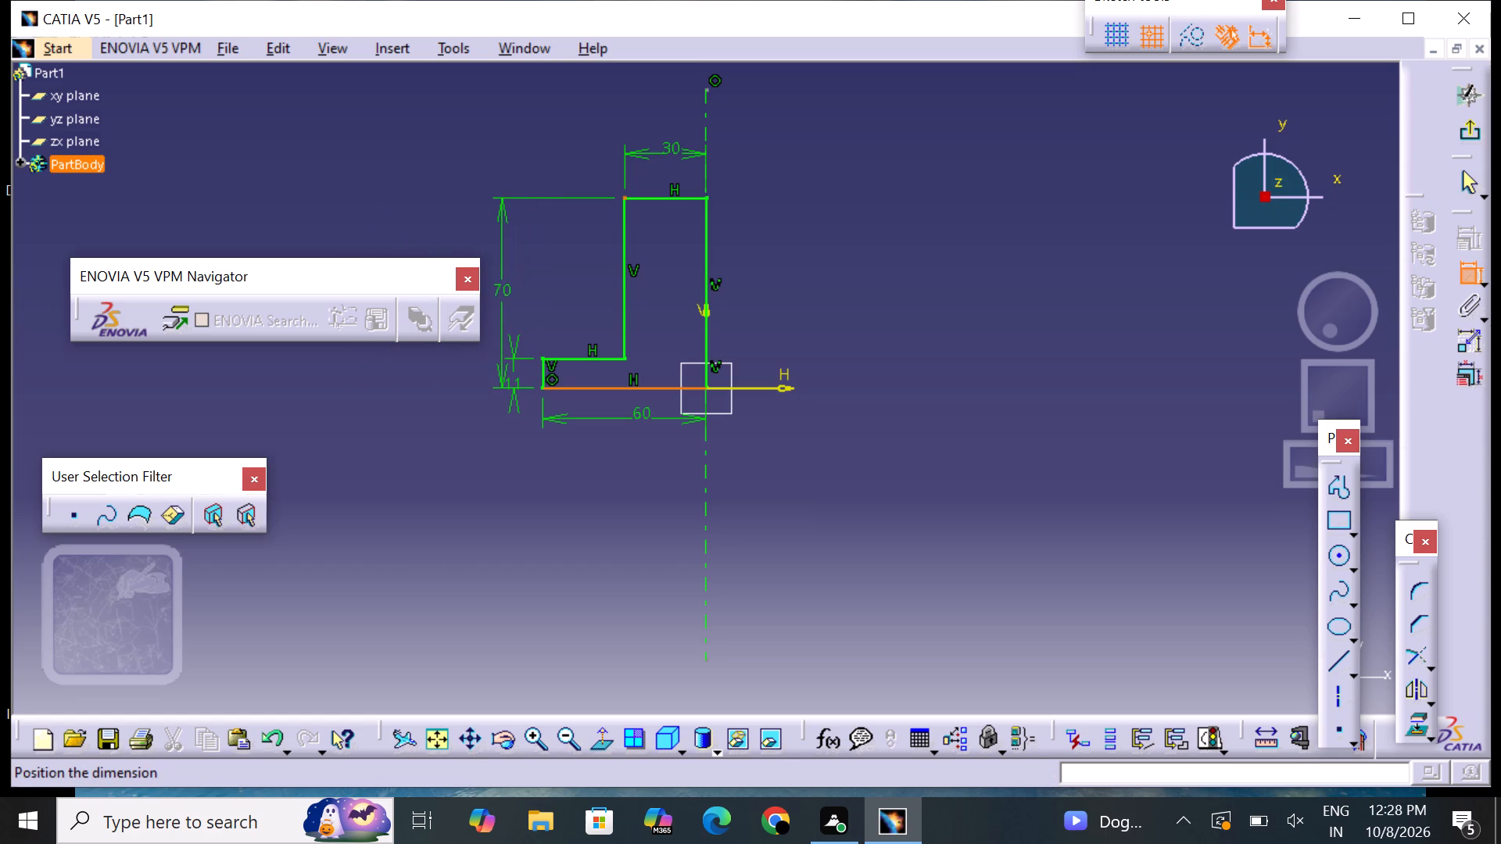
pyautogui.click(498, 316)
pyautogui.click(518, 301)
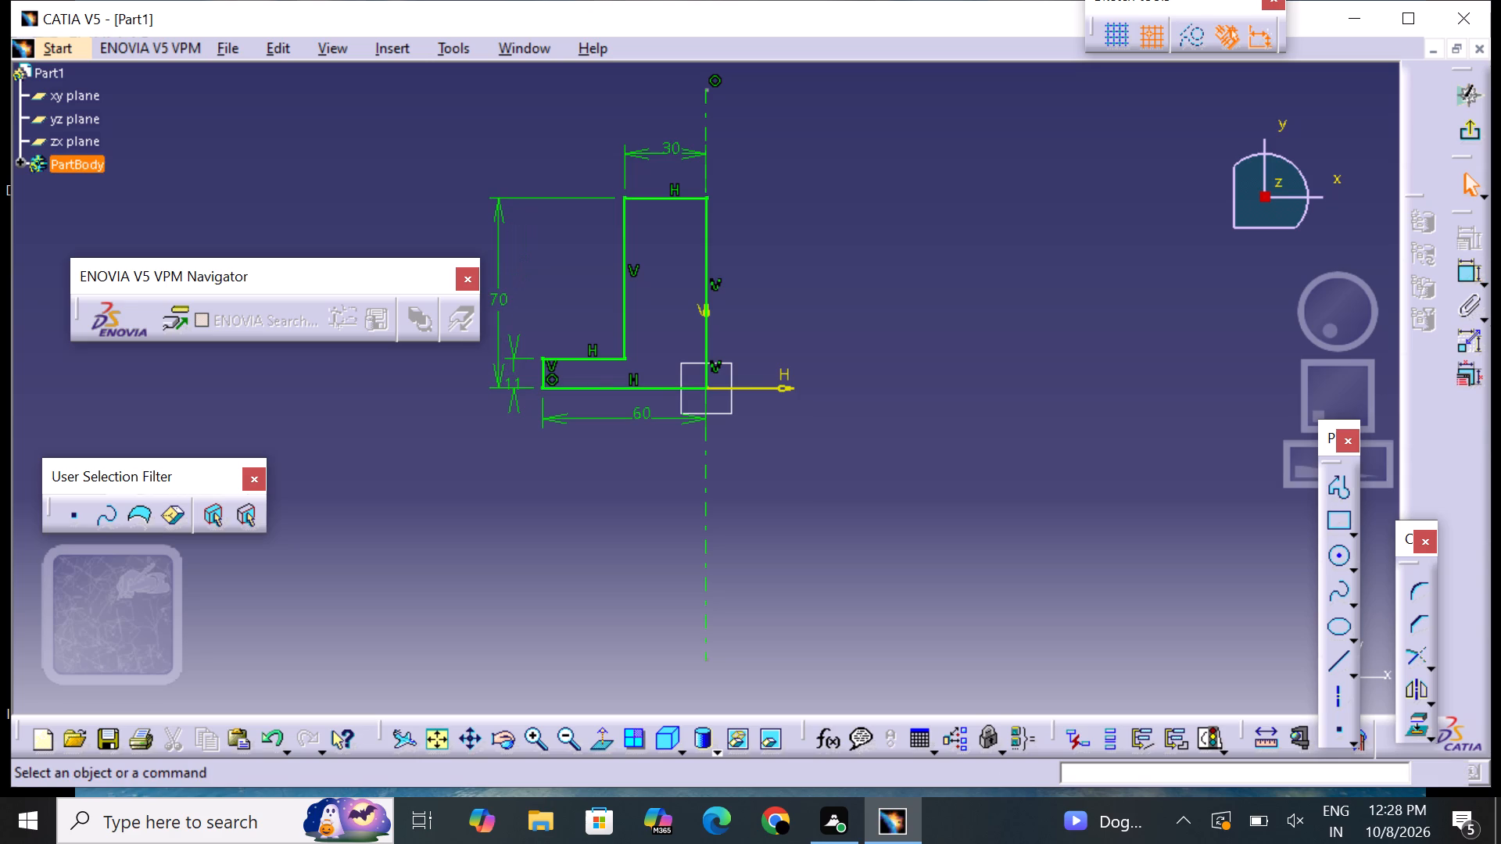
pyautogui.click(540, 334)
pyautogui.rightClick(540, 334)
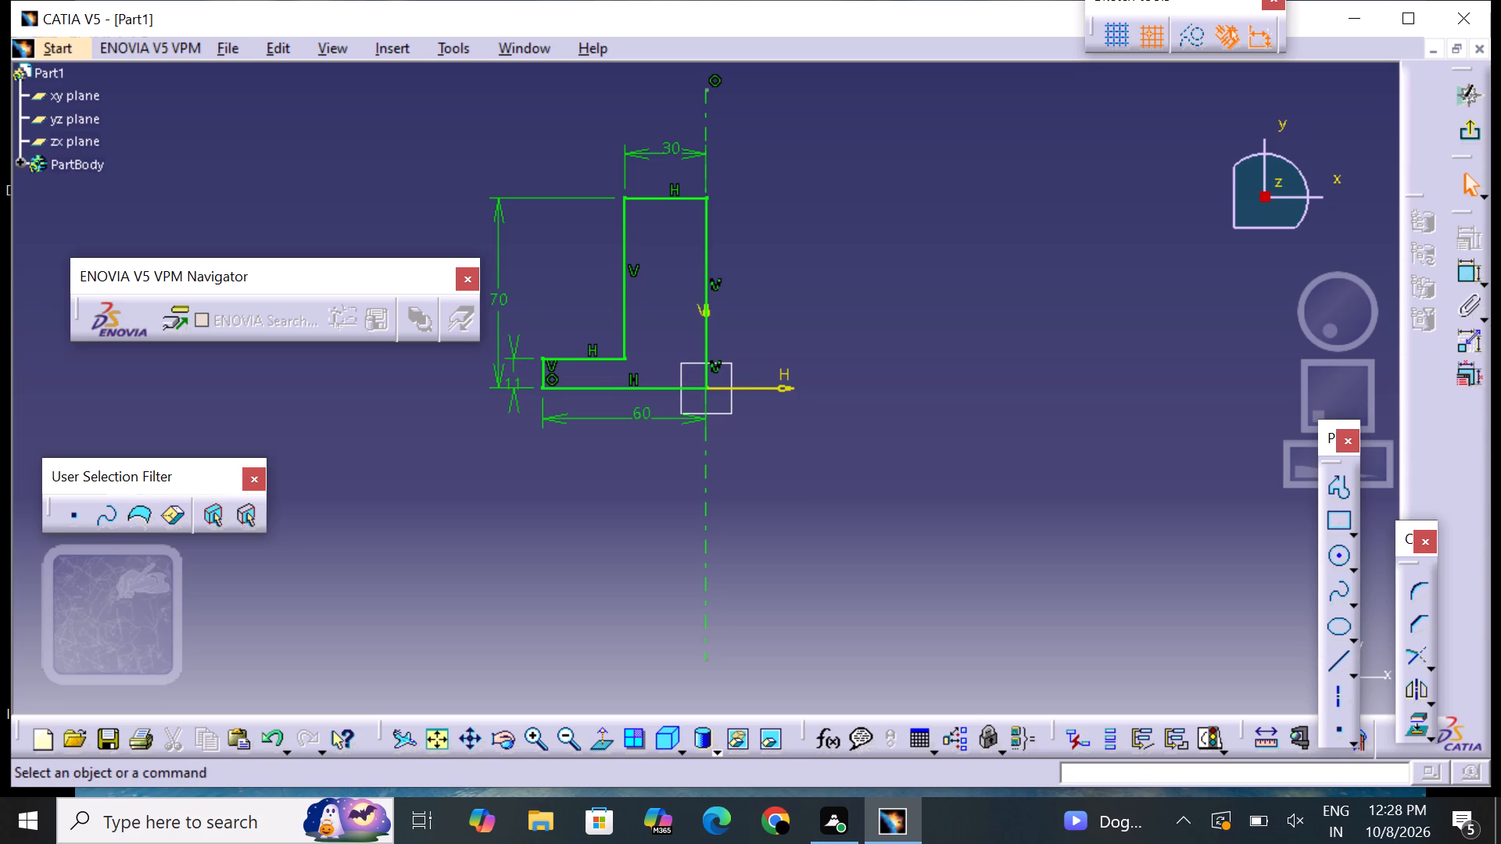
# Exit the stepped profile sketch and return to Part Design.
pyautogui.moveTo(553, 333); pyautogui.dragTo(611, 432, button='middle')
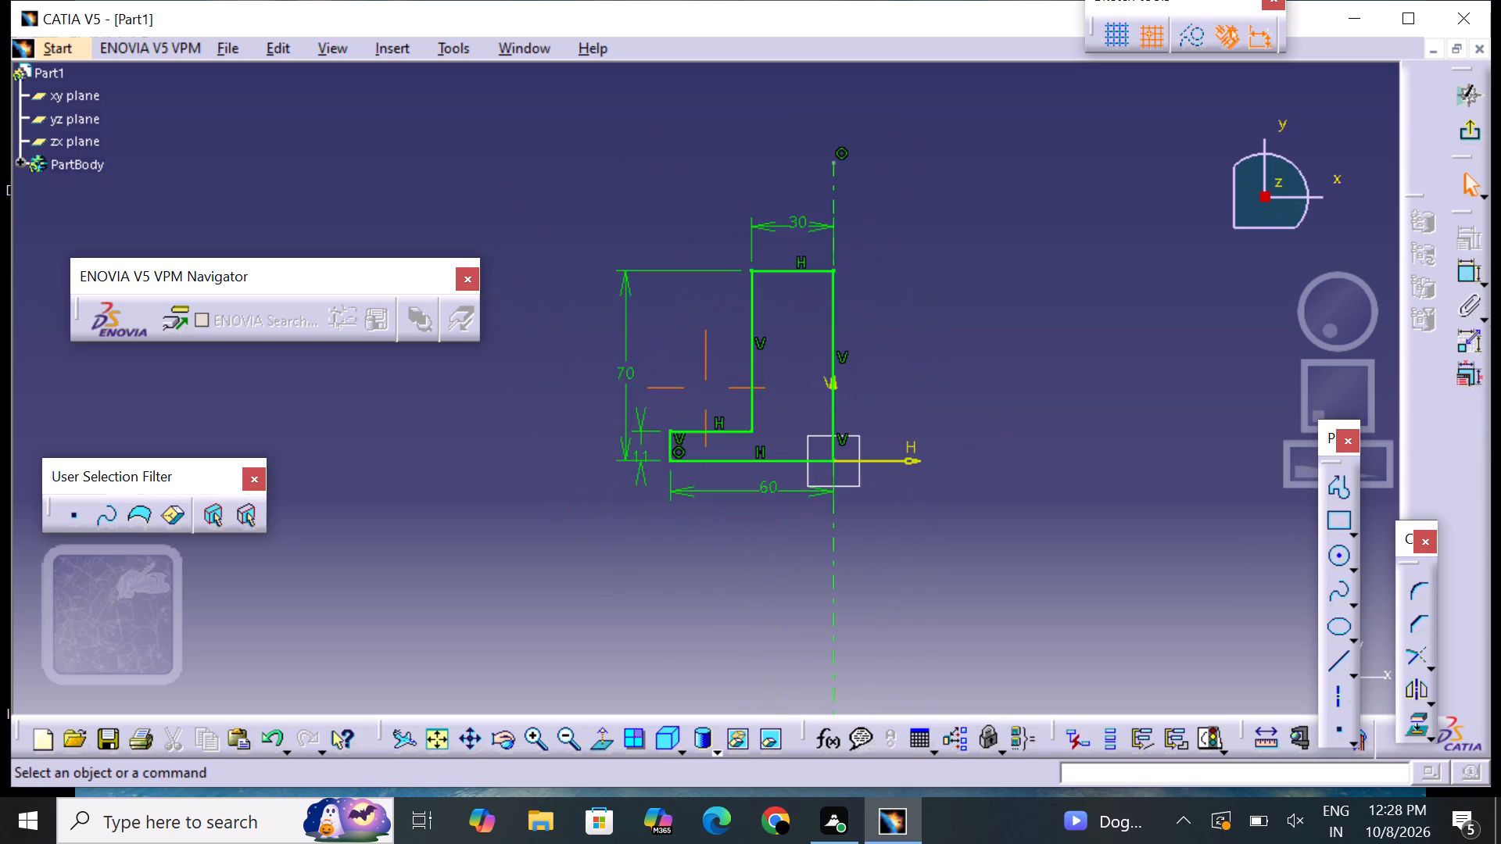
pyautogui.moveTo(611, 432); pyautogui.dragTo(643, 406, button='middle')
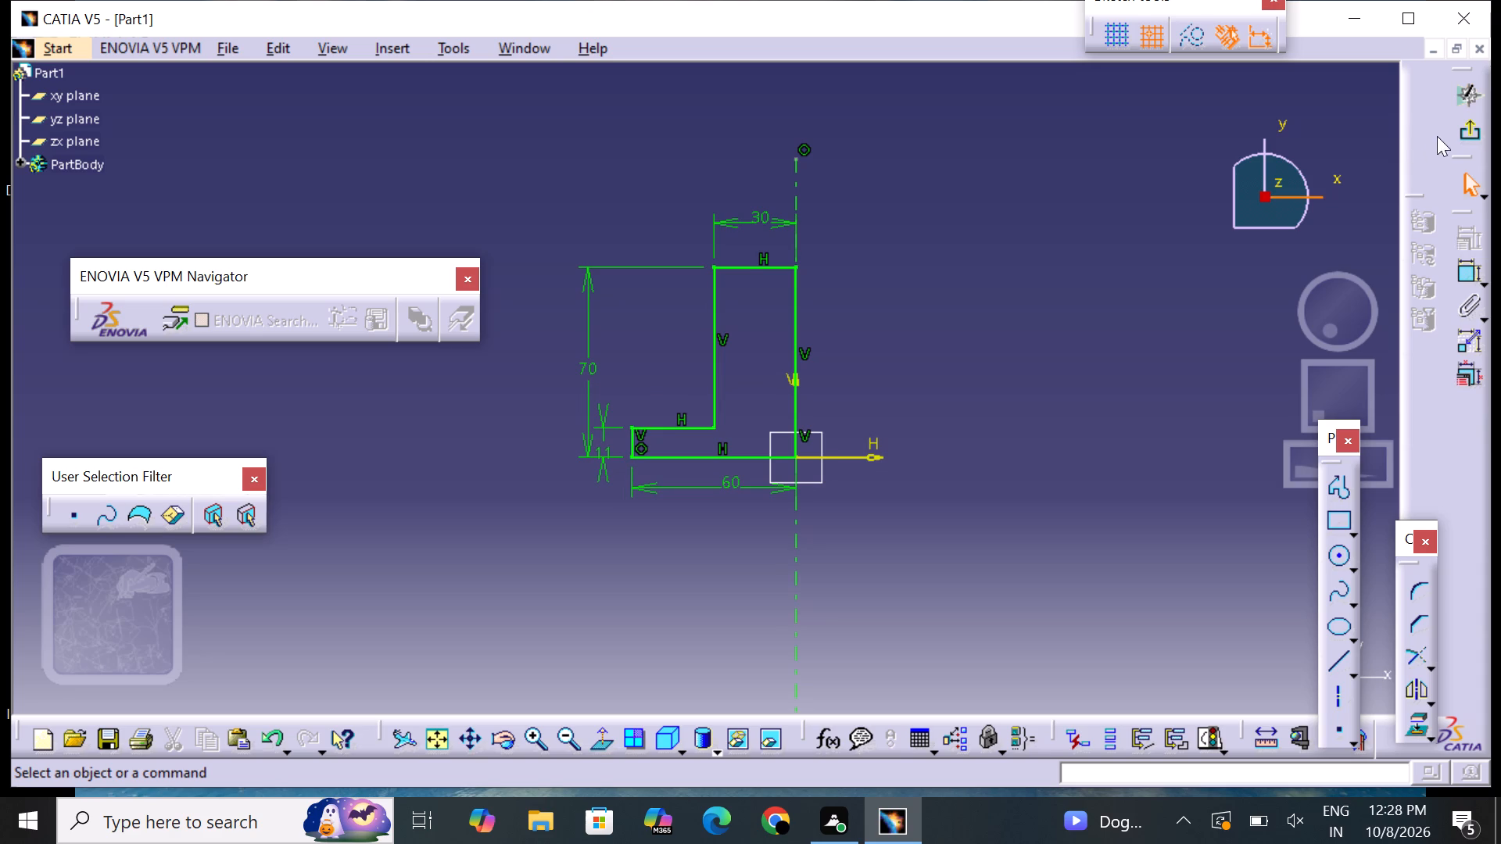
pyautogui.click(1485, 126)
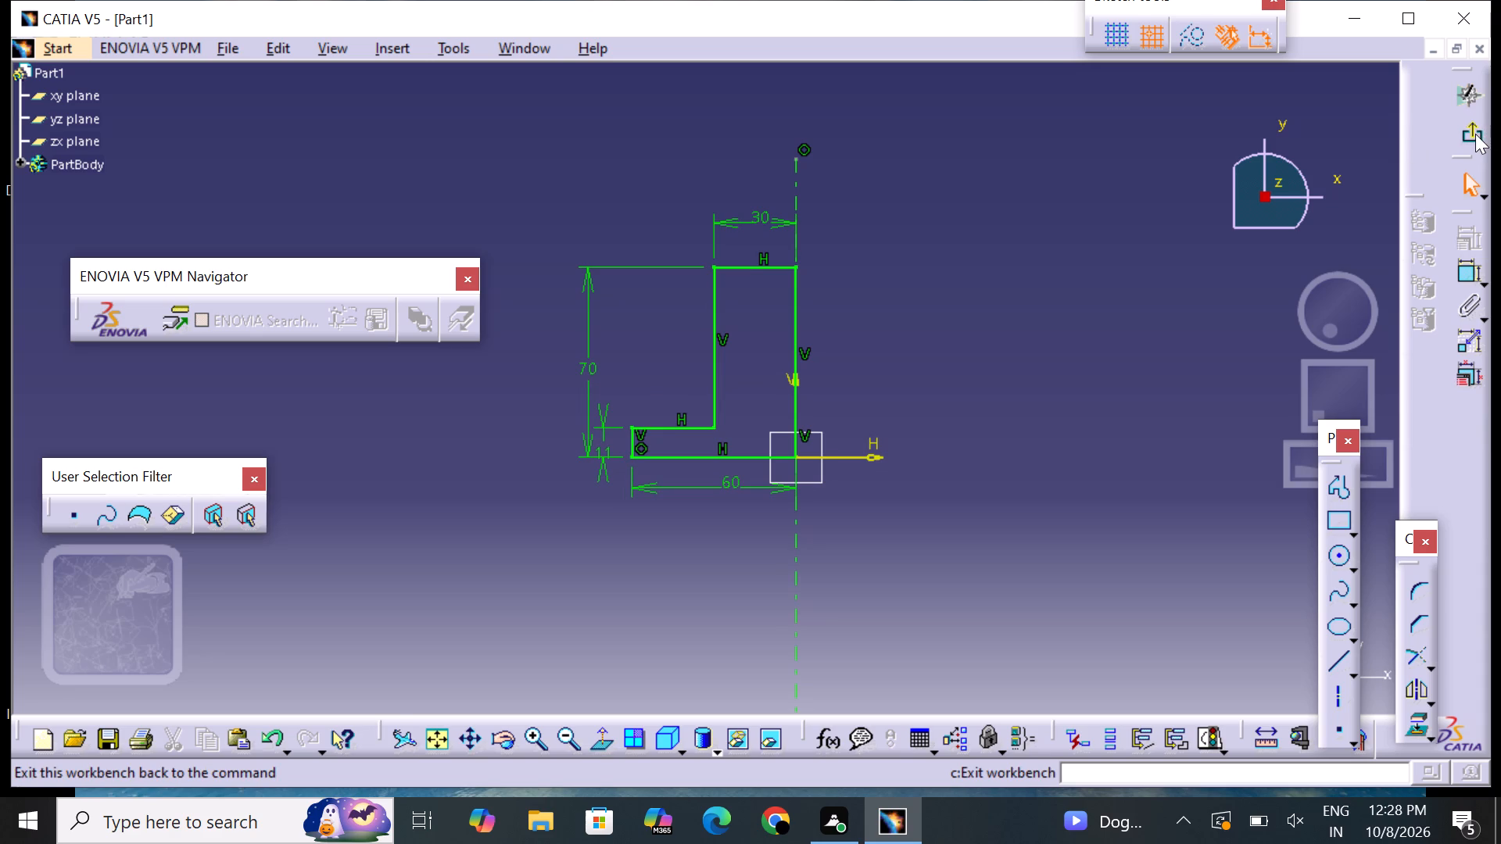
pyautogui.click(1475, 134)
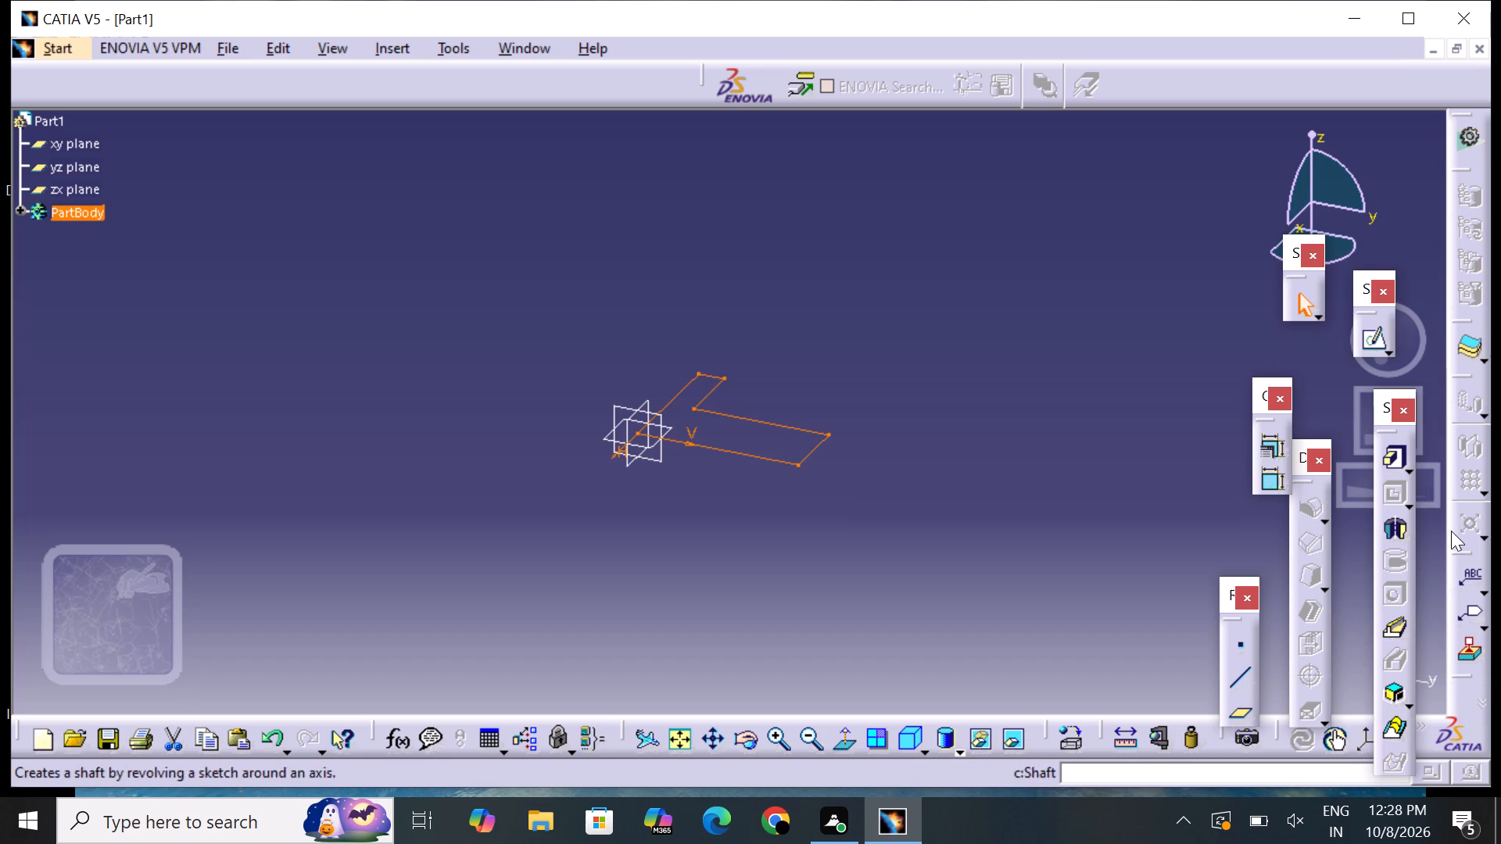
# Revolve the stepped profile sketch 360deg about the sketch axis with Shaft, using Thick Profile with Thickness1 of 1 mm.
pyautogui.click(1386, 523)
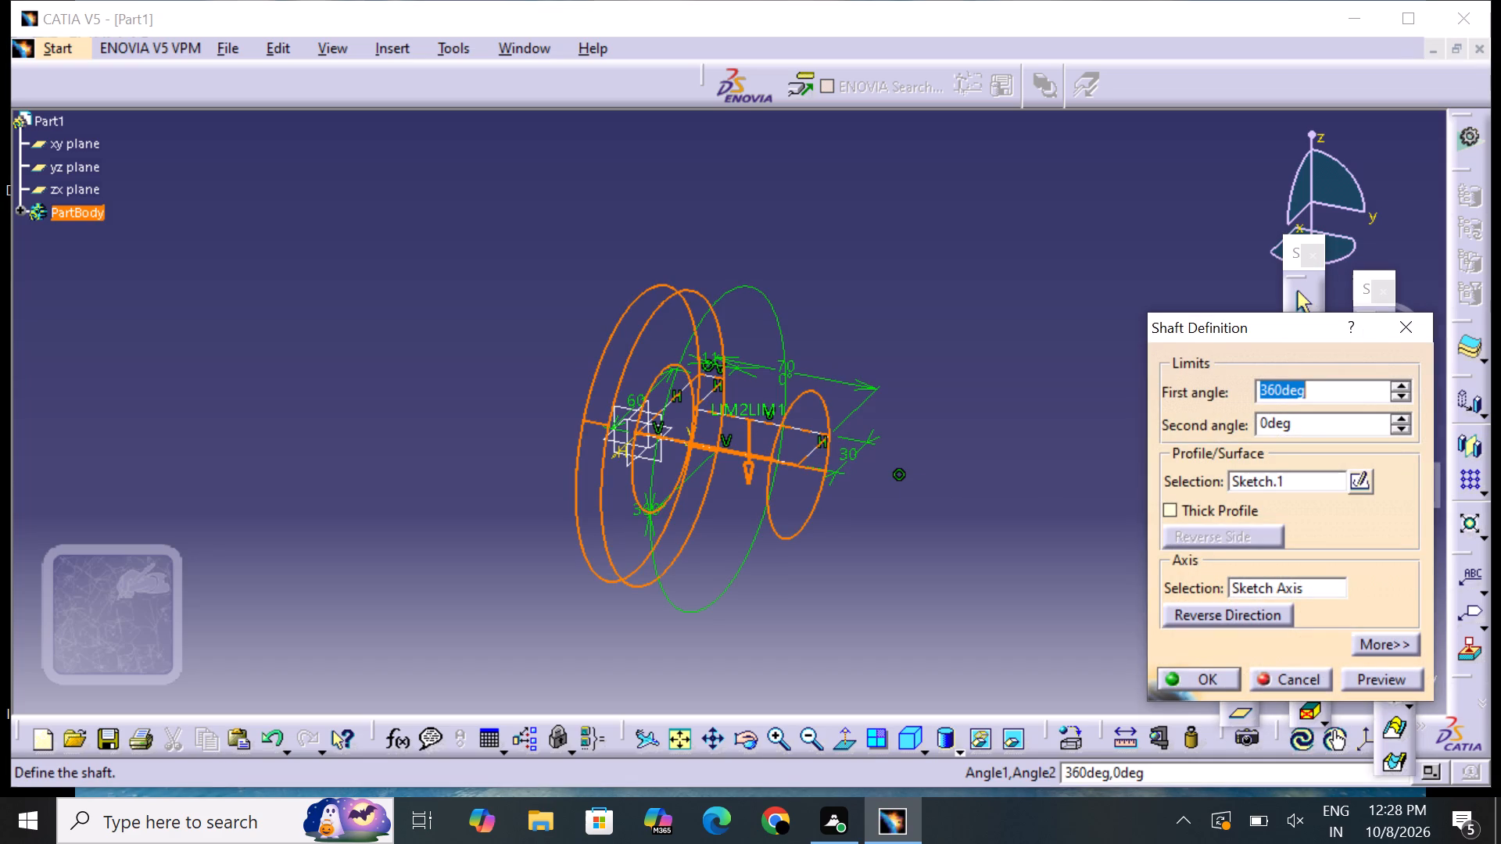
pyautogui.click(1172, 513)
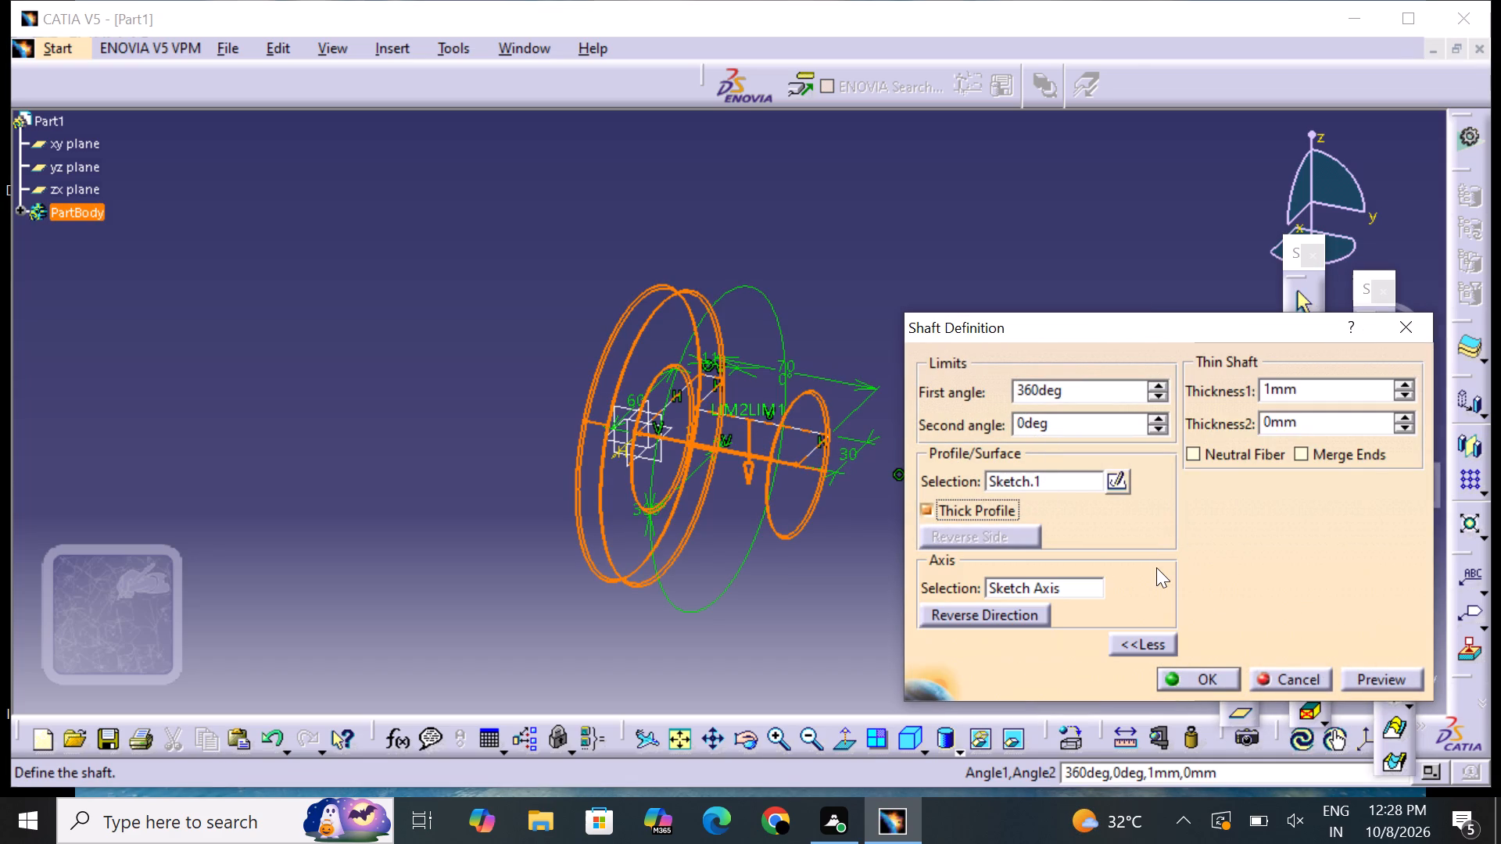
pyautogui.click(1080, 482)
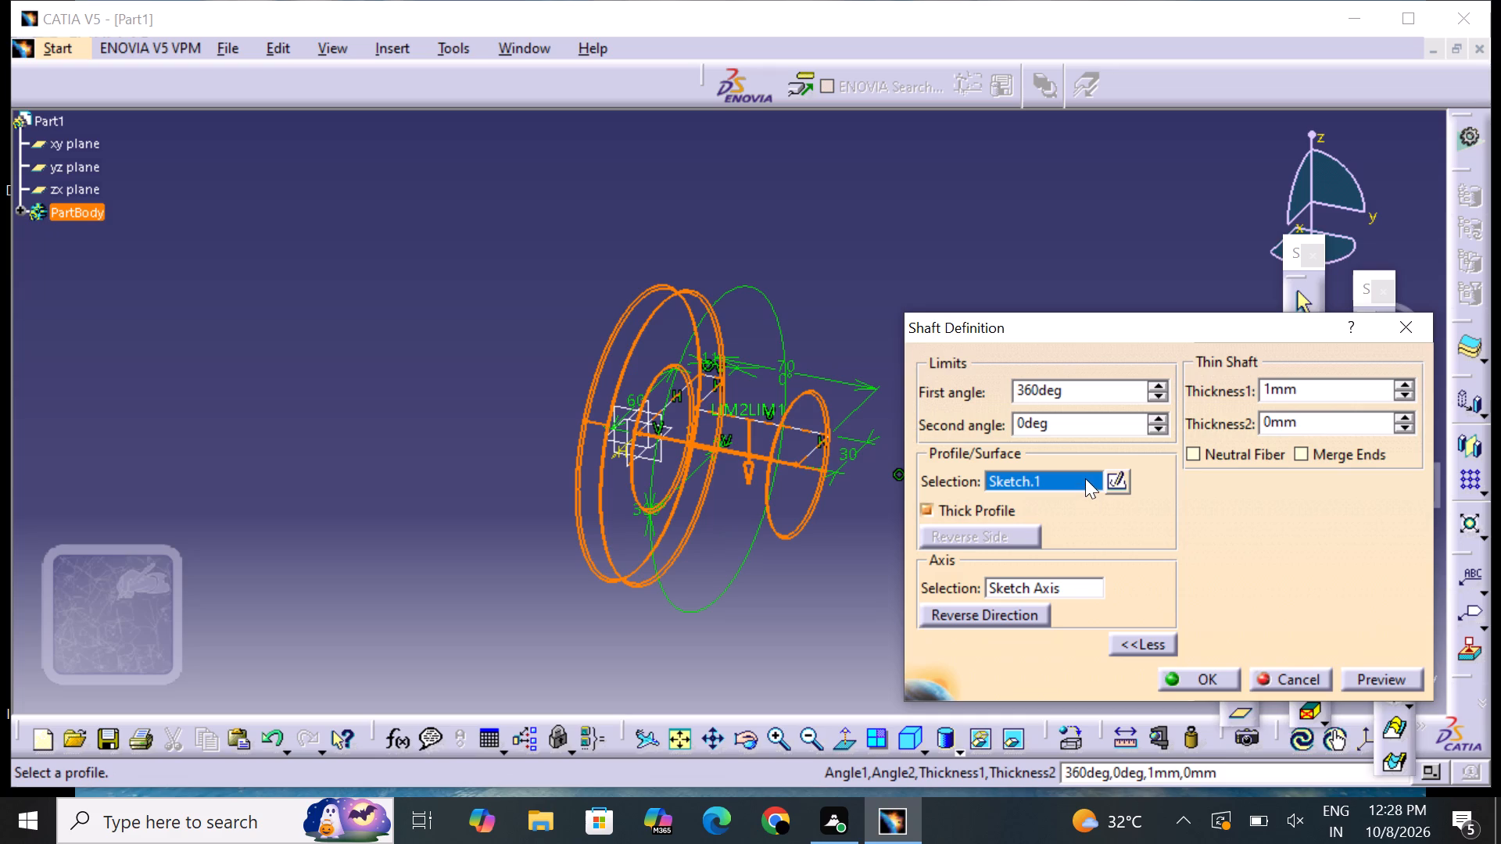
pyautogui.click(1119, 474)
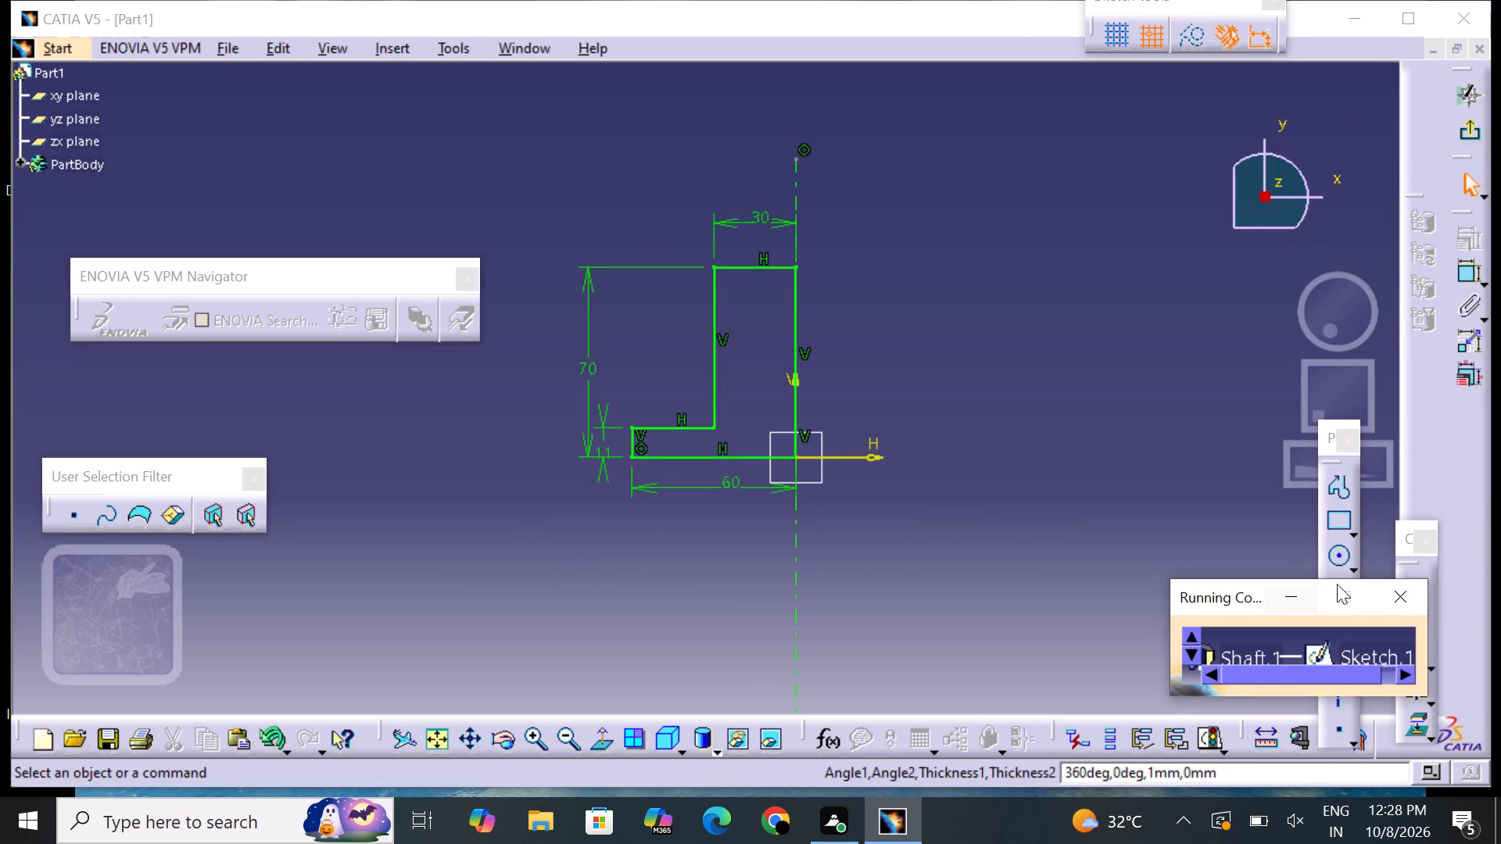
pyautogui.click(1388, 592)
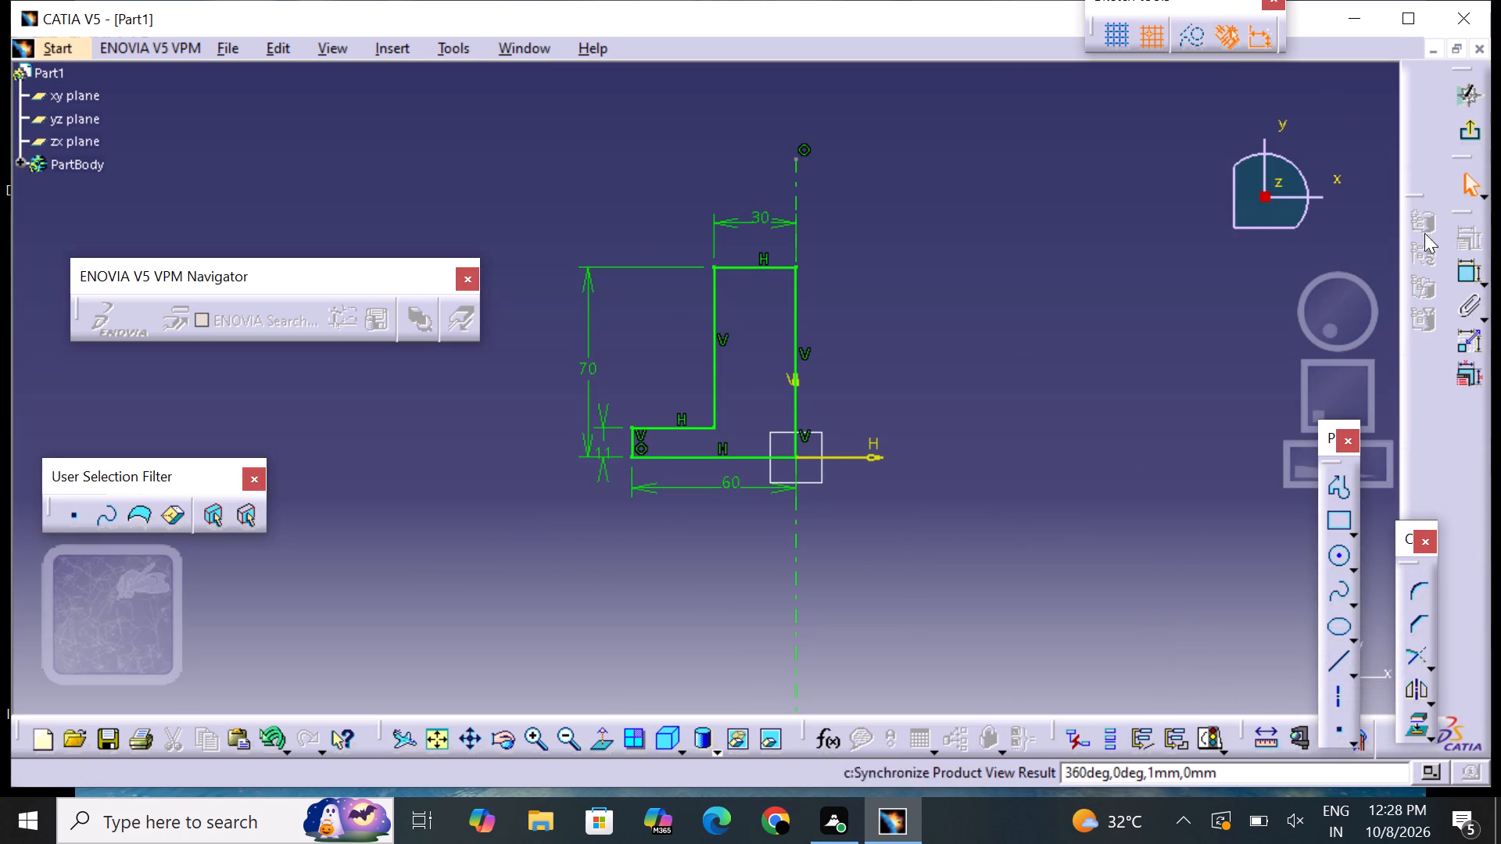
pyautogui.click(1480, 124)
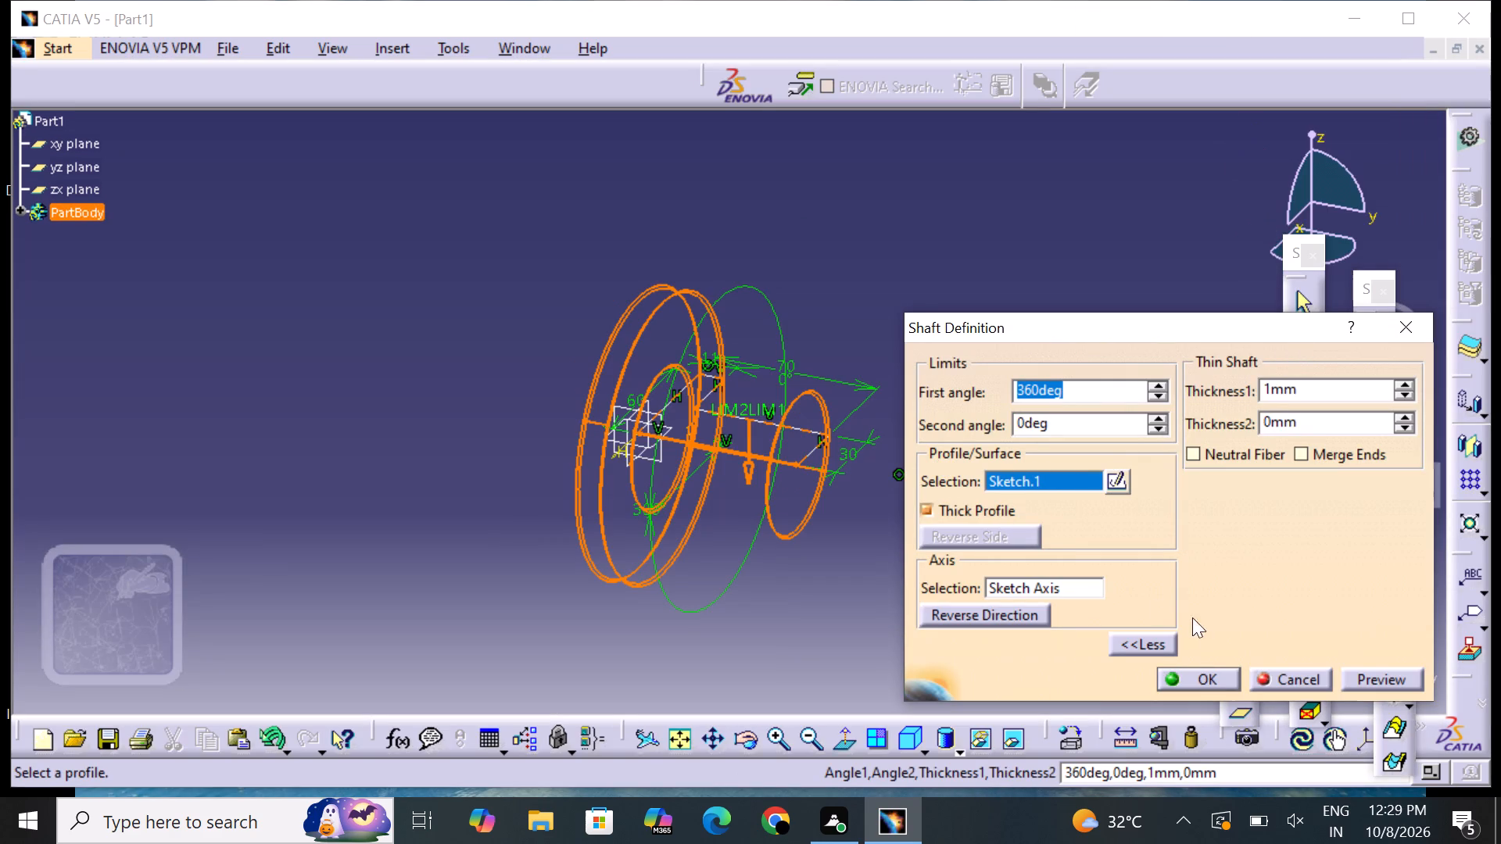
pyautogui.click(1202, 678)
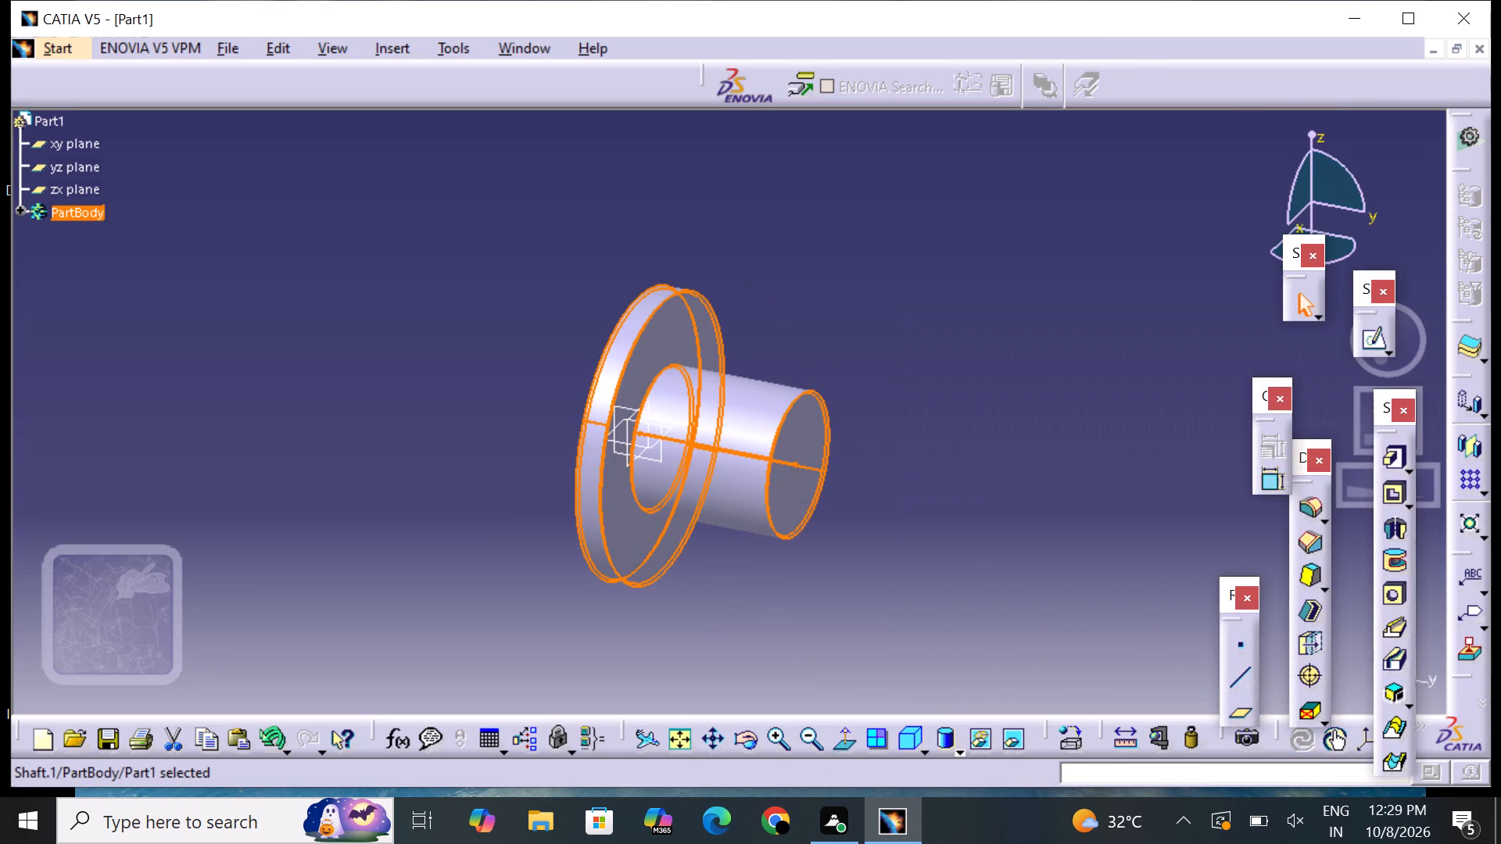
pyautogui.click(1074, 575)
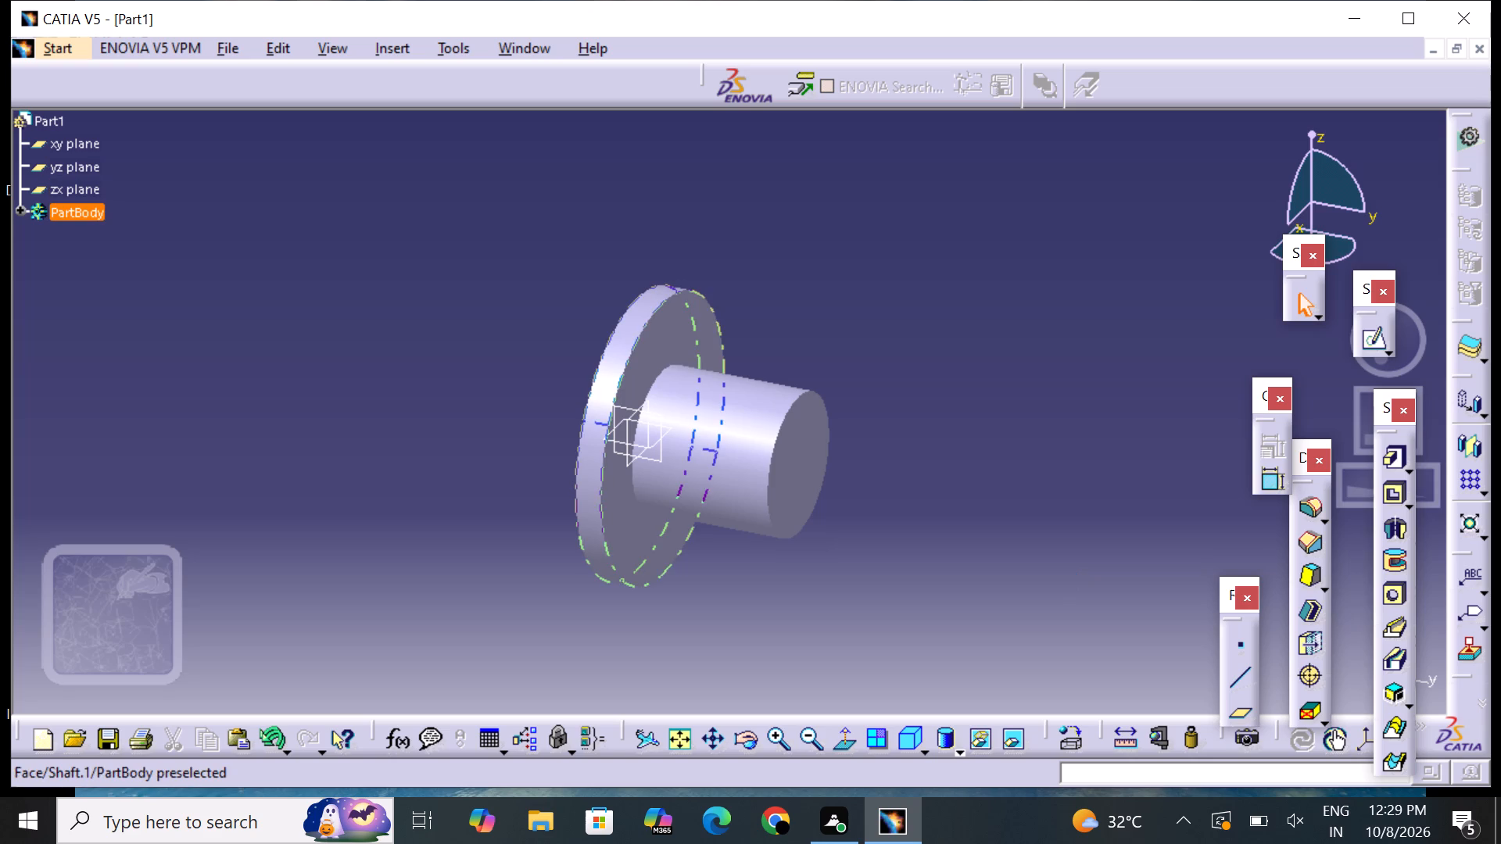
# Examine the revolved flange and cylinder from several viewing angles.
pyautogui.moveTo(545, 533); pyautogui.dragTo(591, 553)
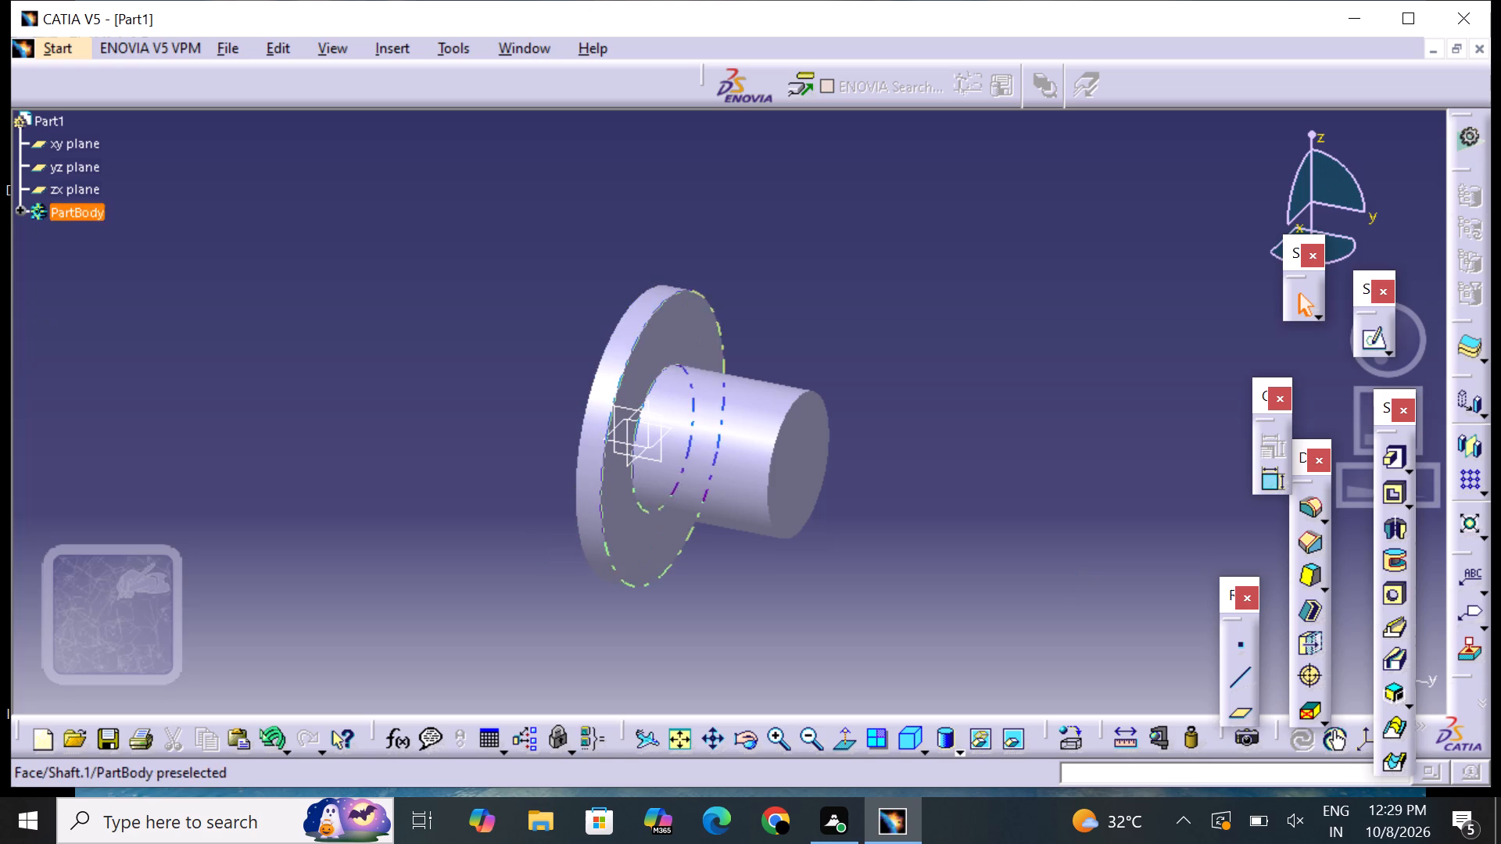
pyautogui.moveTo(695, 567); pyautogui.dragTo(713, 567)
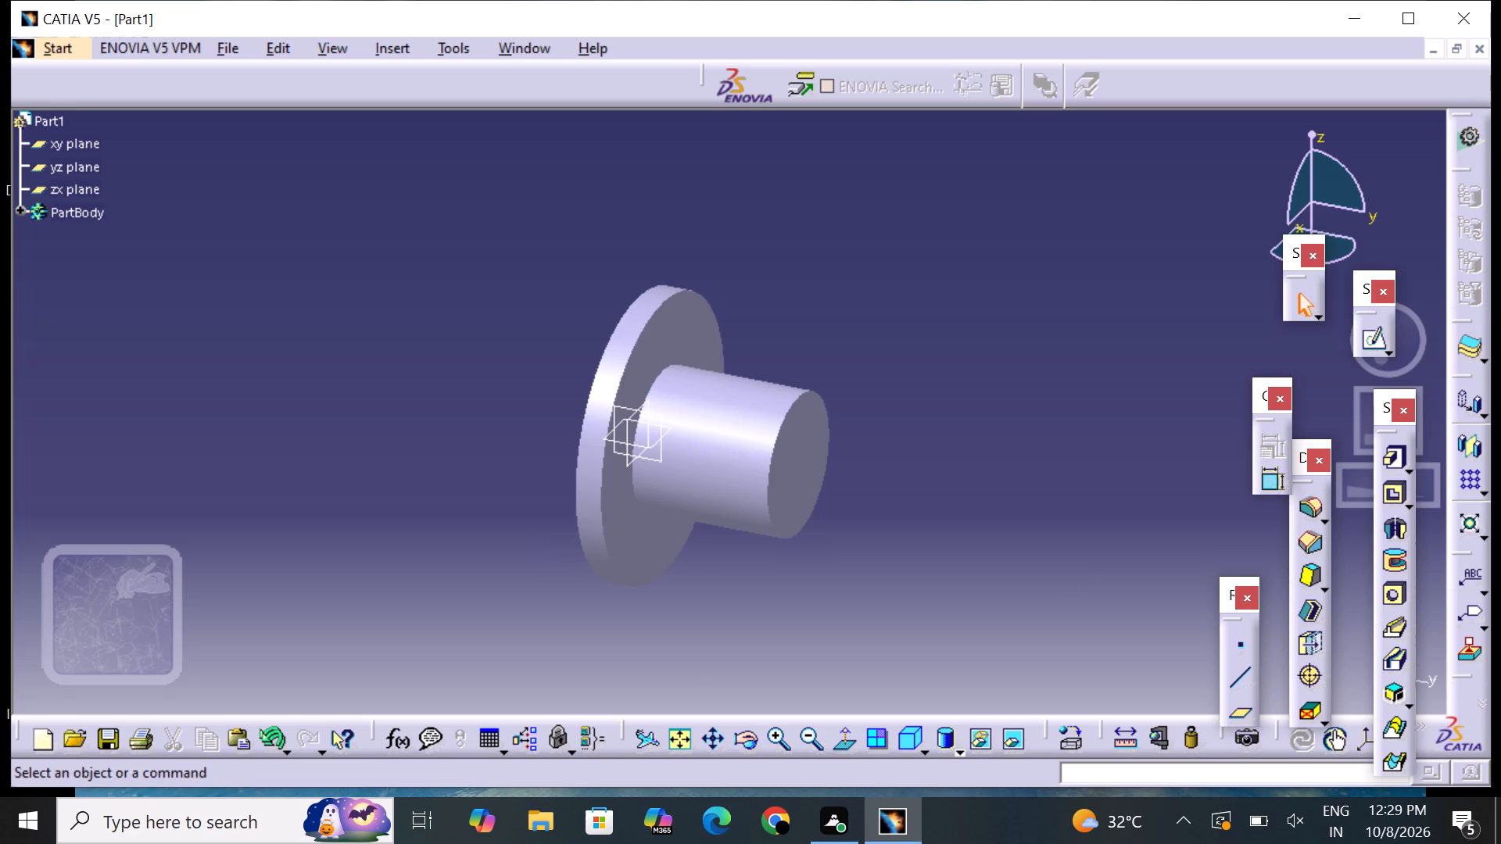
pyautogui.middleClick(715, 570)
pyautogui.scroll(1, 715, 570)
pyautogui.moveTo(729, 599); pyautogui.dragTo(774, 706, button='middle')
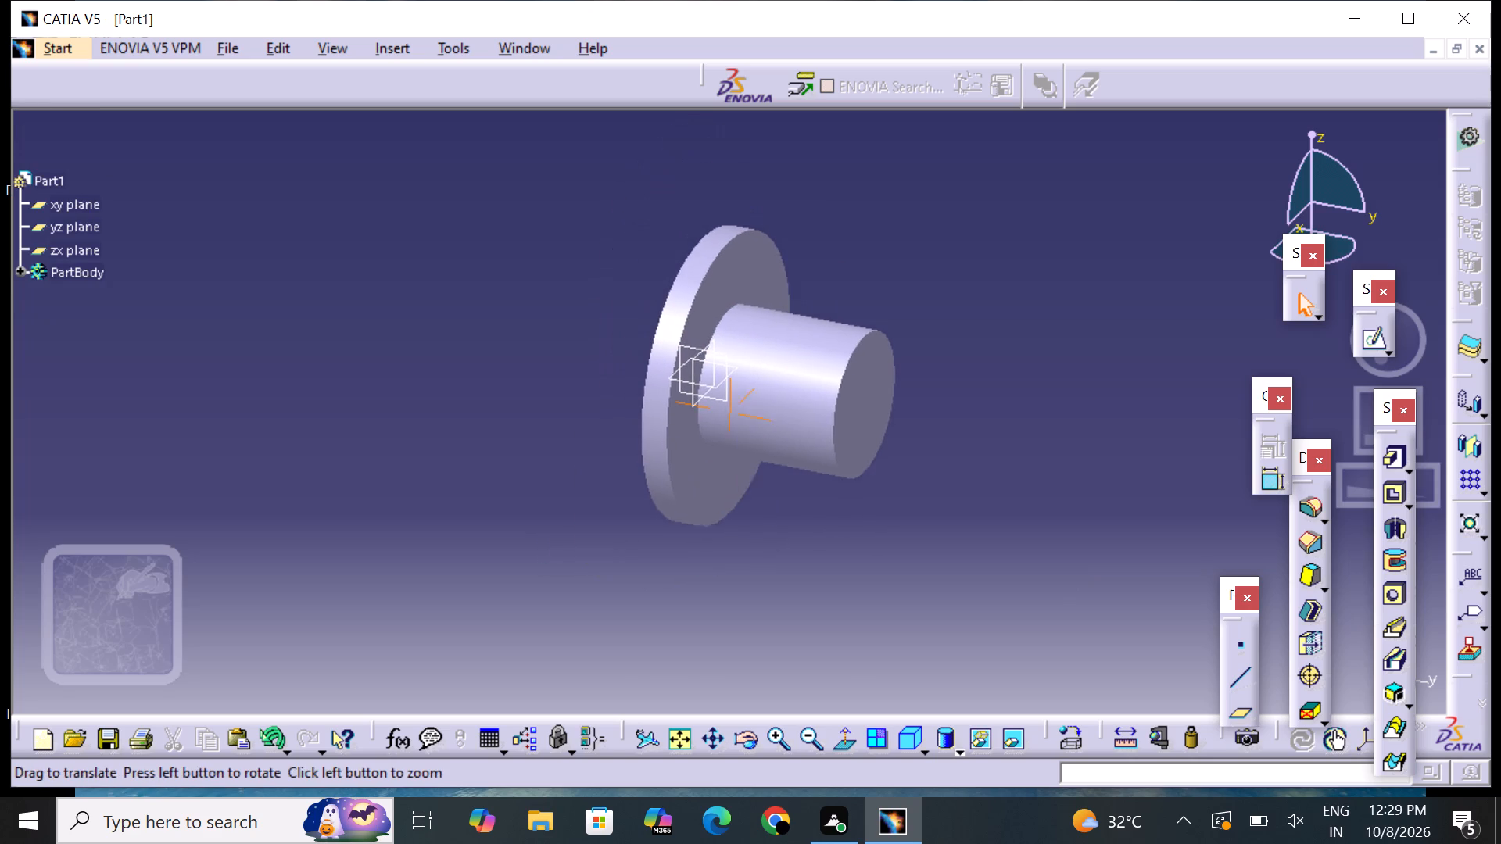
pyautogui.moveTo(774, 706); pyautogui.dragTo(774, 710, button='middle')
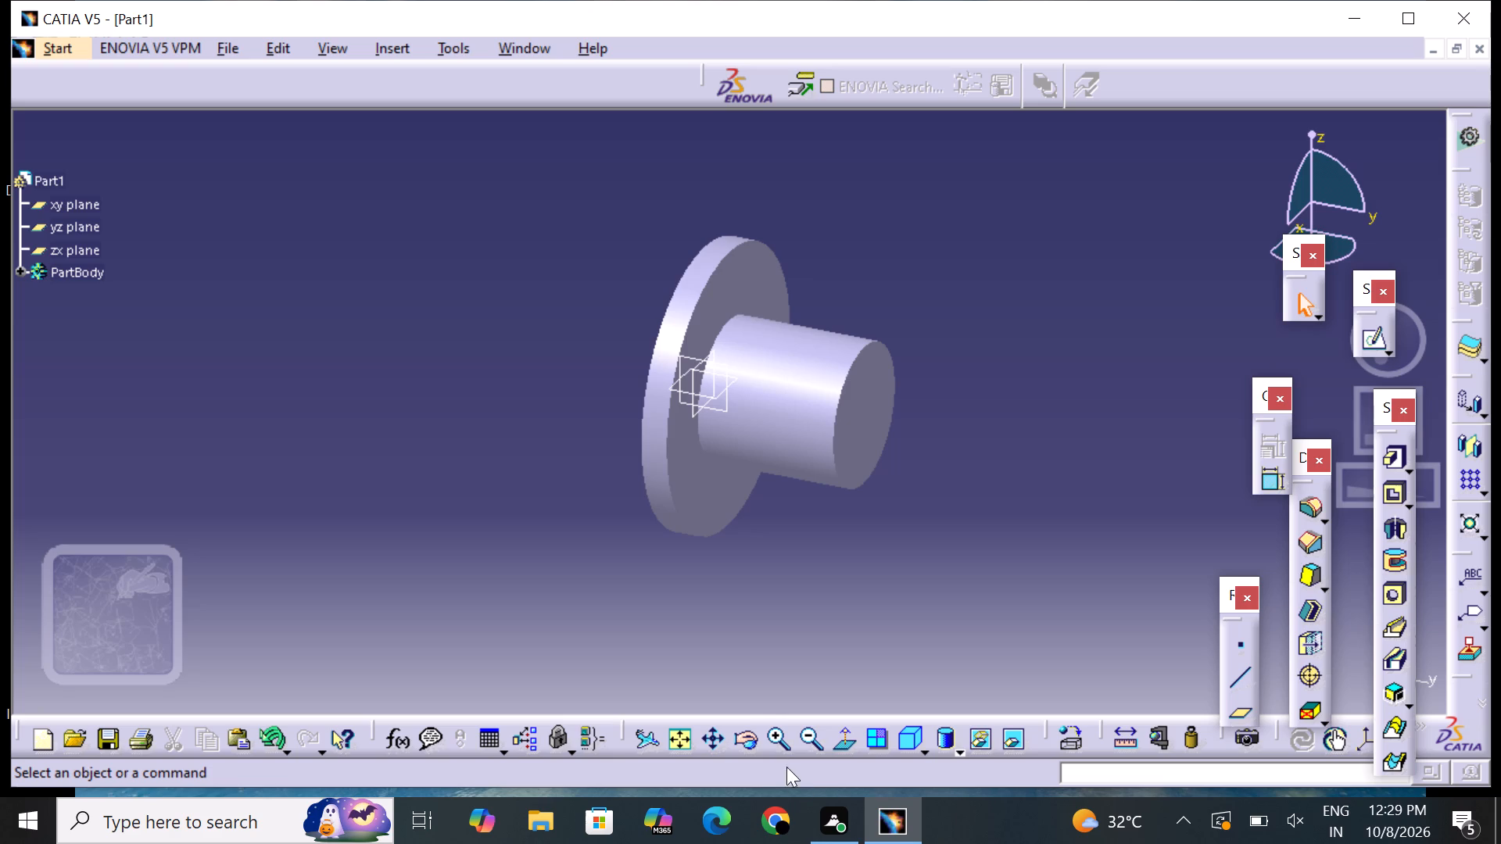
pyautogui.click(759, 737)
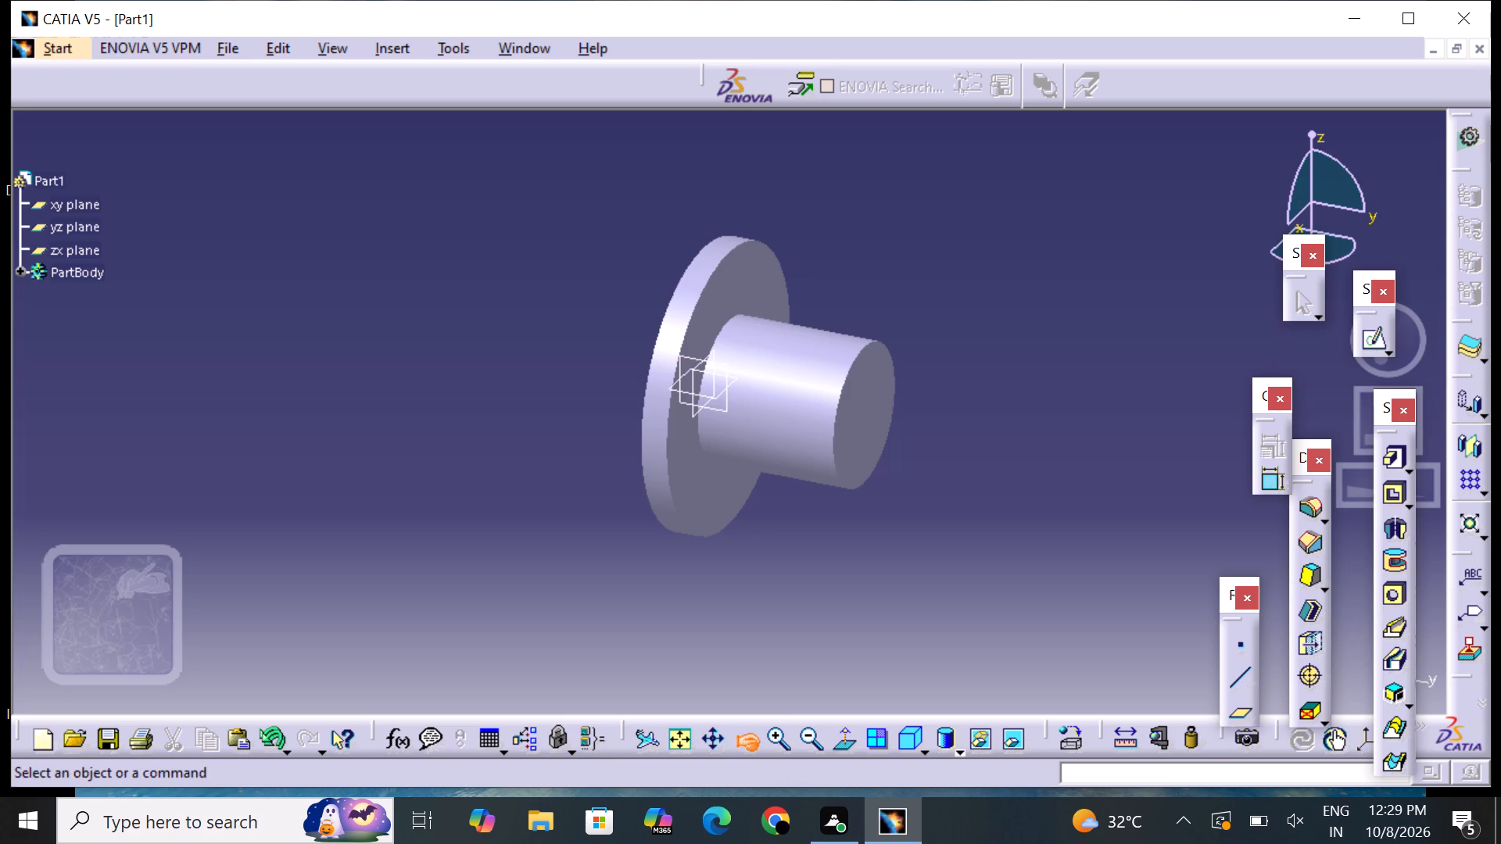
pyautogui.moveTo(783, 631); pyautogui.dragTo(807, 630)
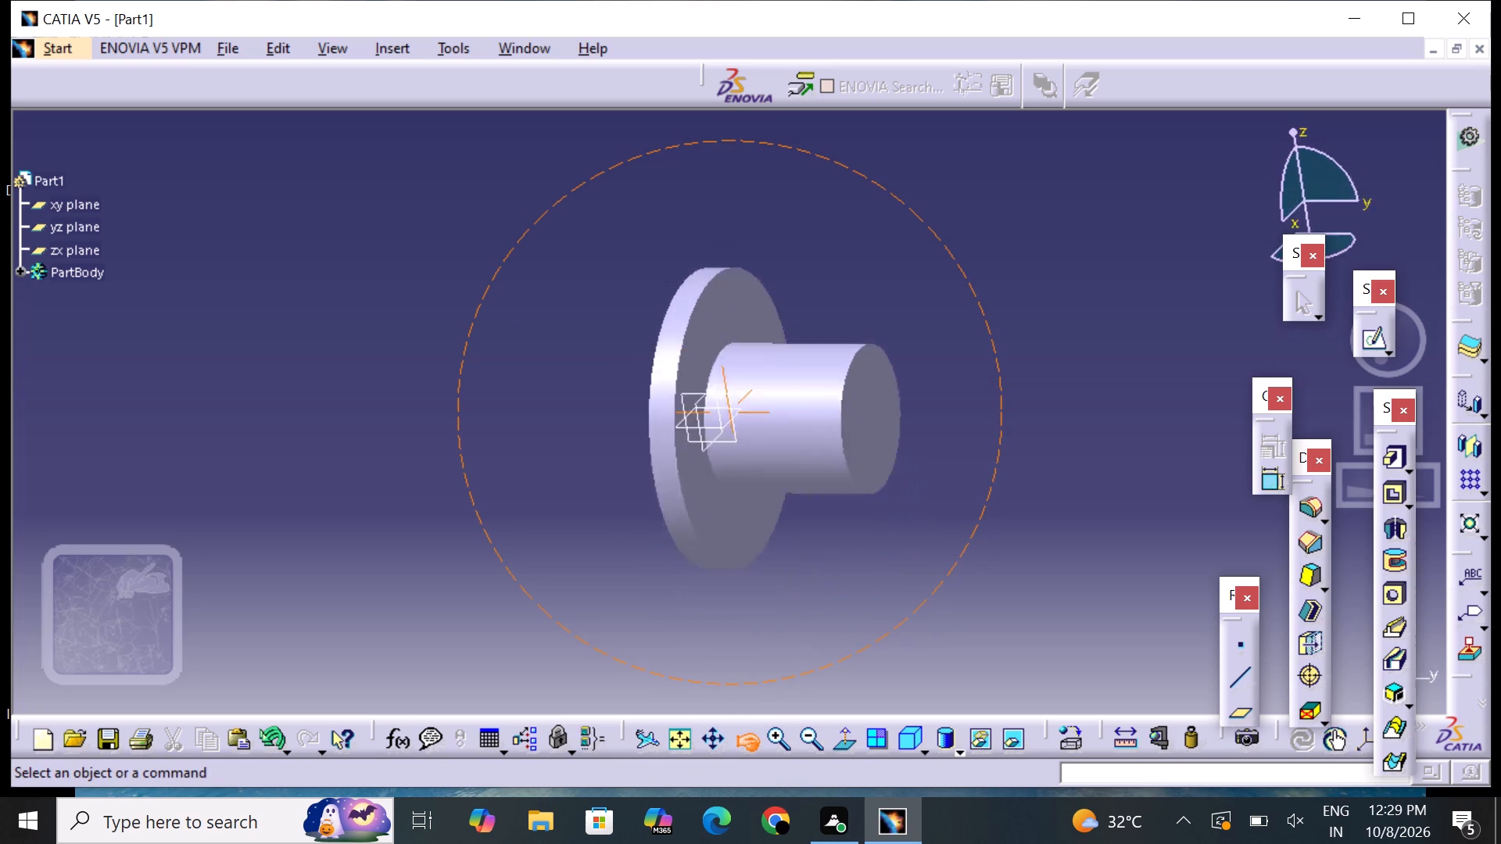
pyautogui.moveTo(807, 630); pyautogui.dragTo(751, 540)
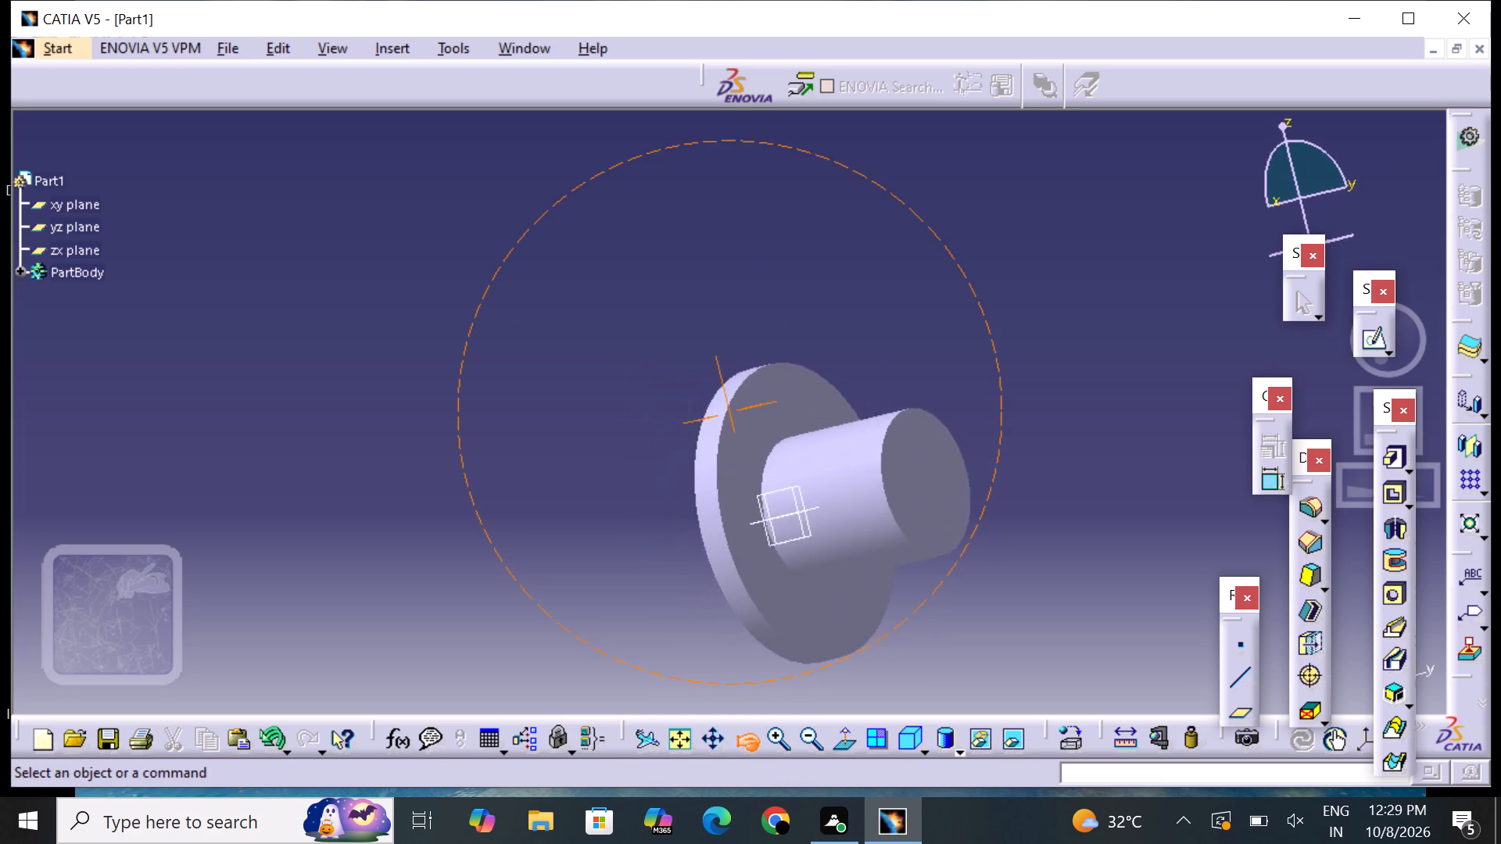
pyautogui.moveTo(751, 540); pyautogui.dragTo(932, 489)
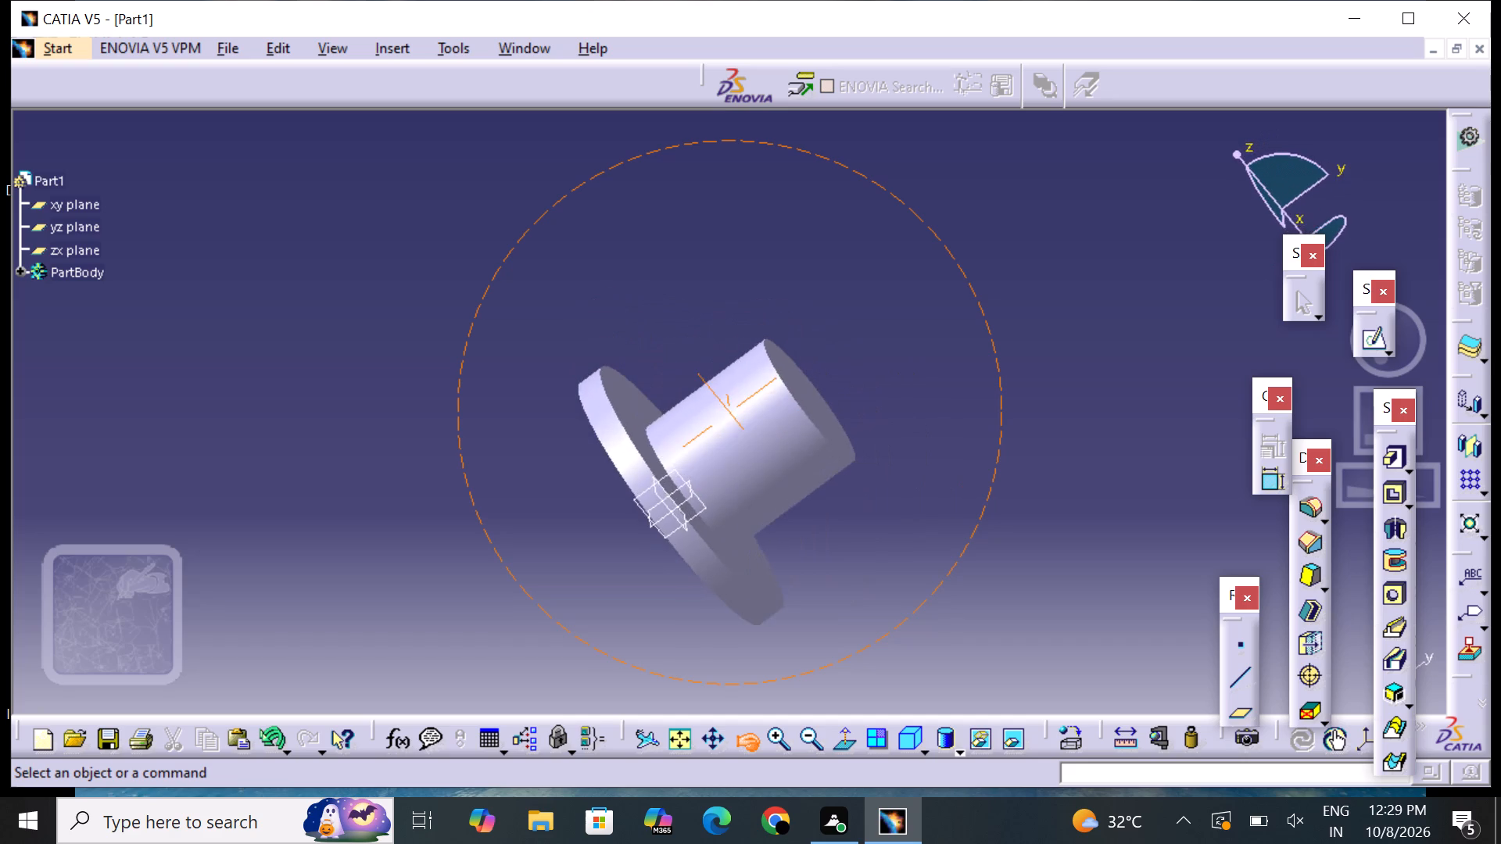
pyautogui.moveTo(932, 489); pyautogui.dragTo(779, 528)
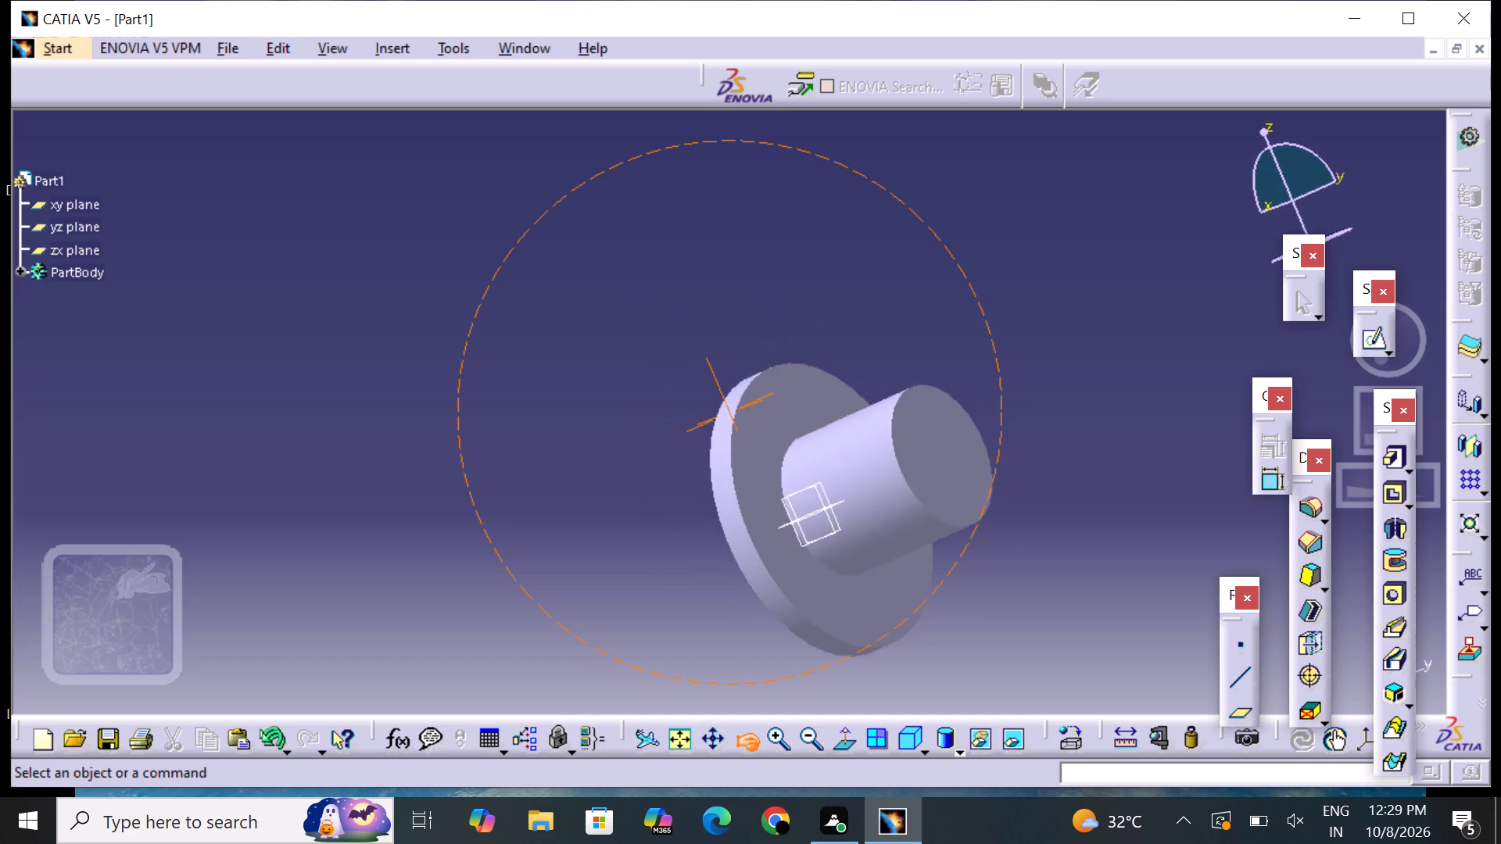
pyautogui.moveTo(779, 528); pyautogui.dragTo(901, 523)
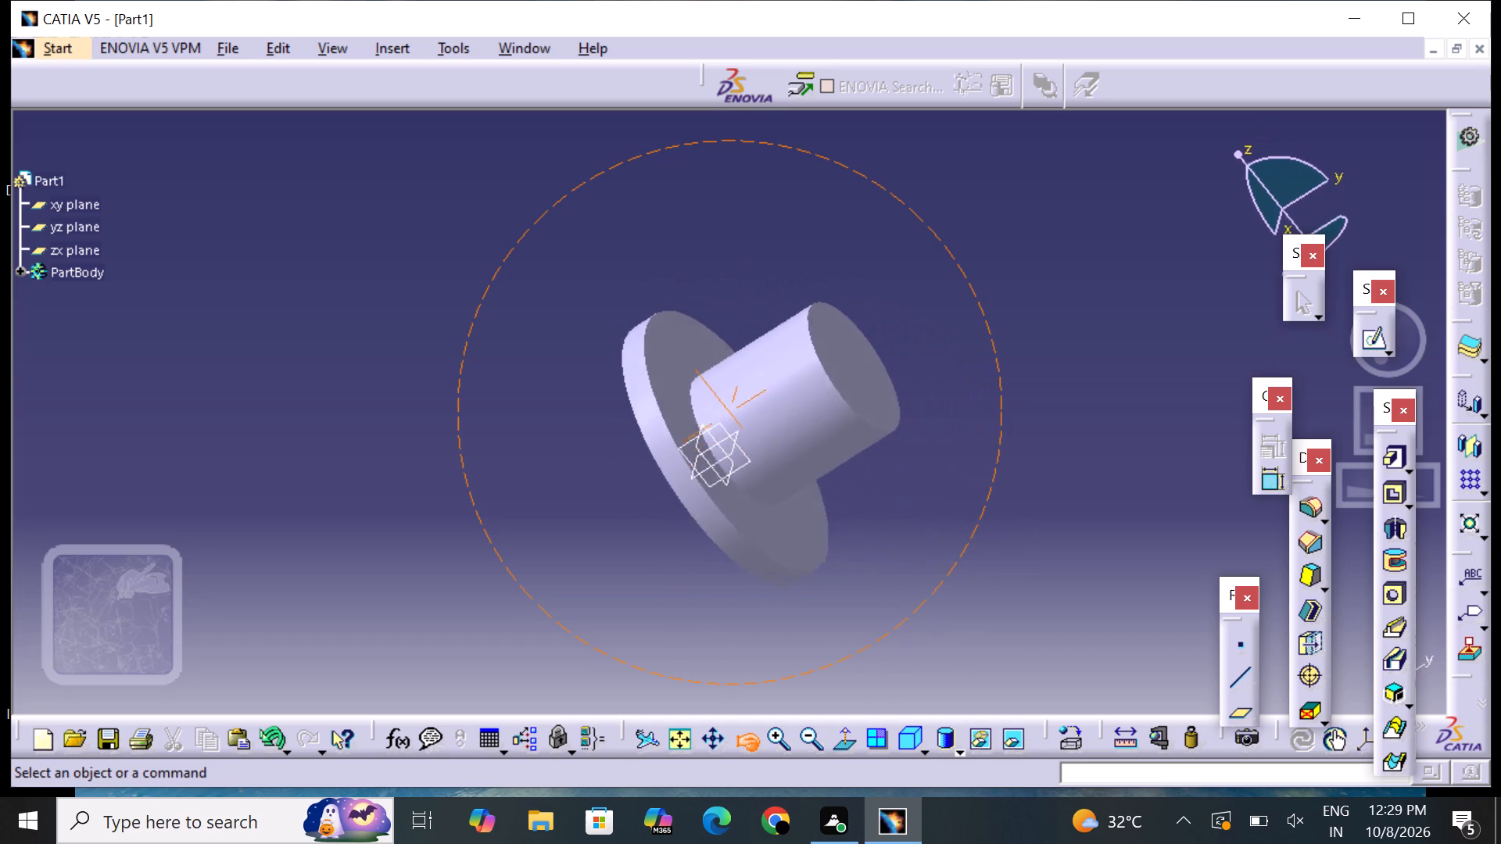
pyautogui.moveTo(901, 523); pyautogui.dragTo(901, 520)
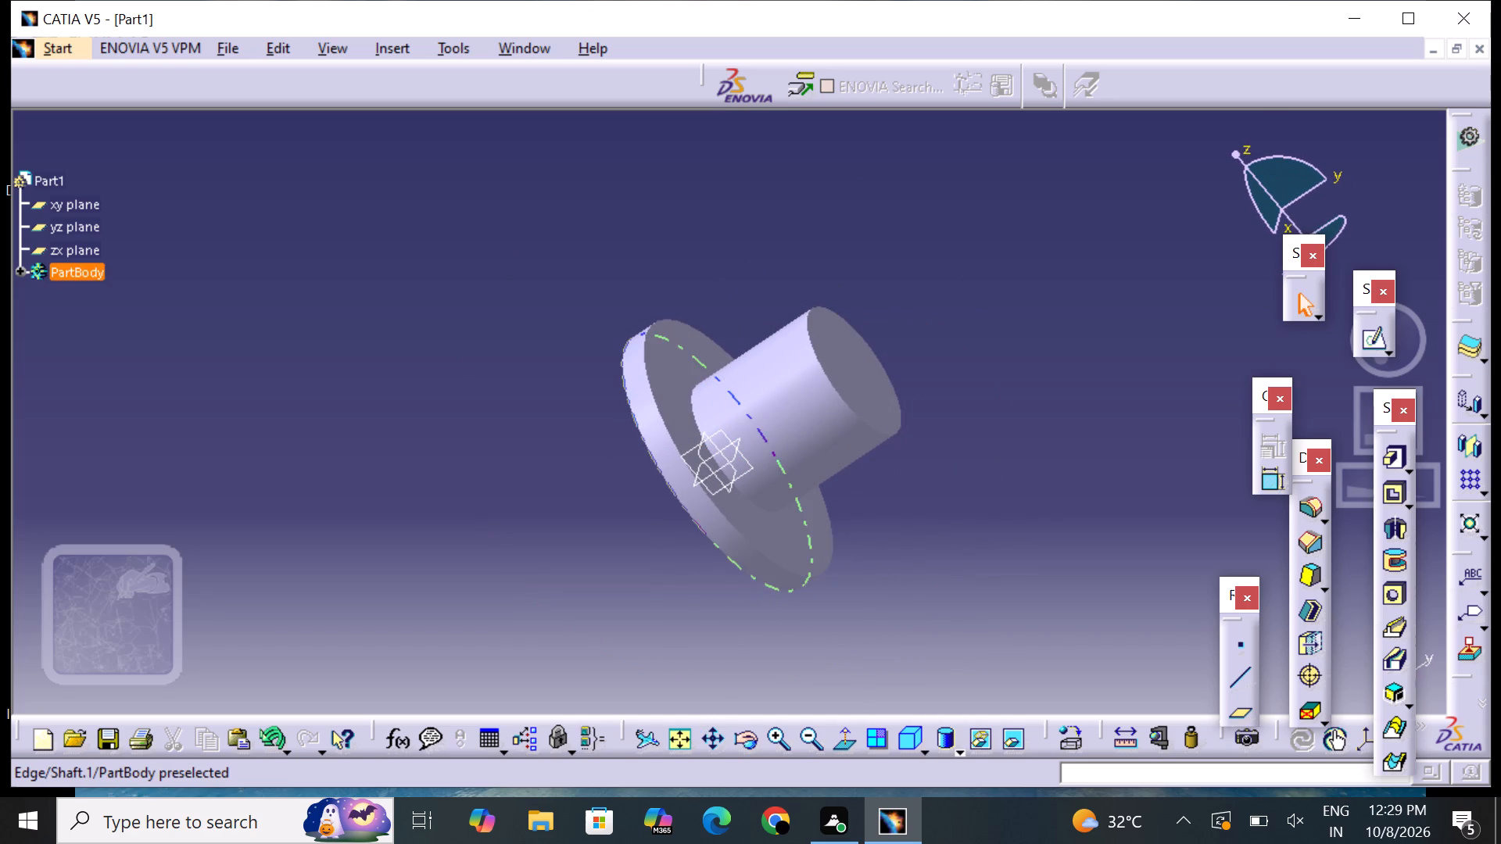
# Open a new sketch on the xy plane.
pyautogui.click(62, 212)
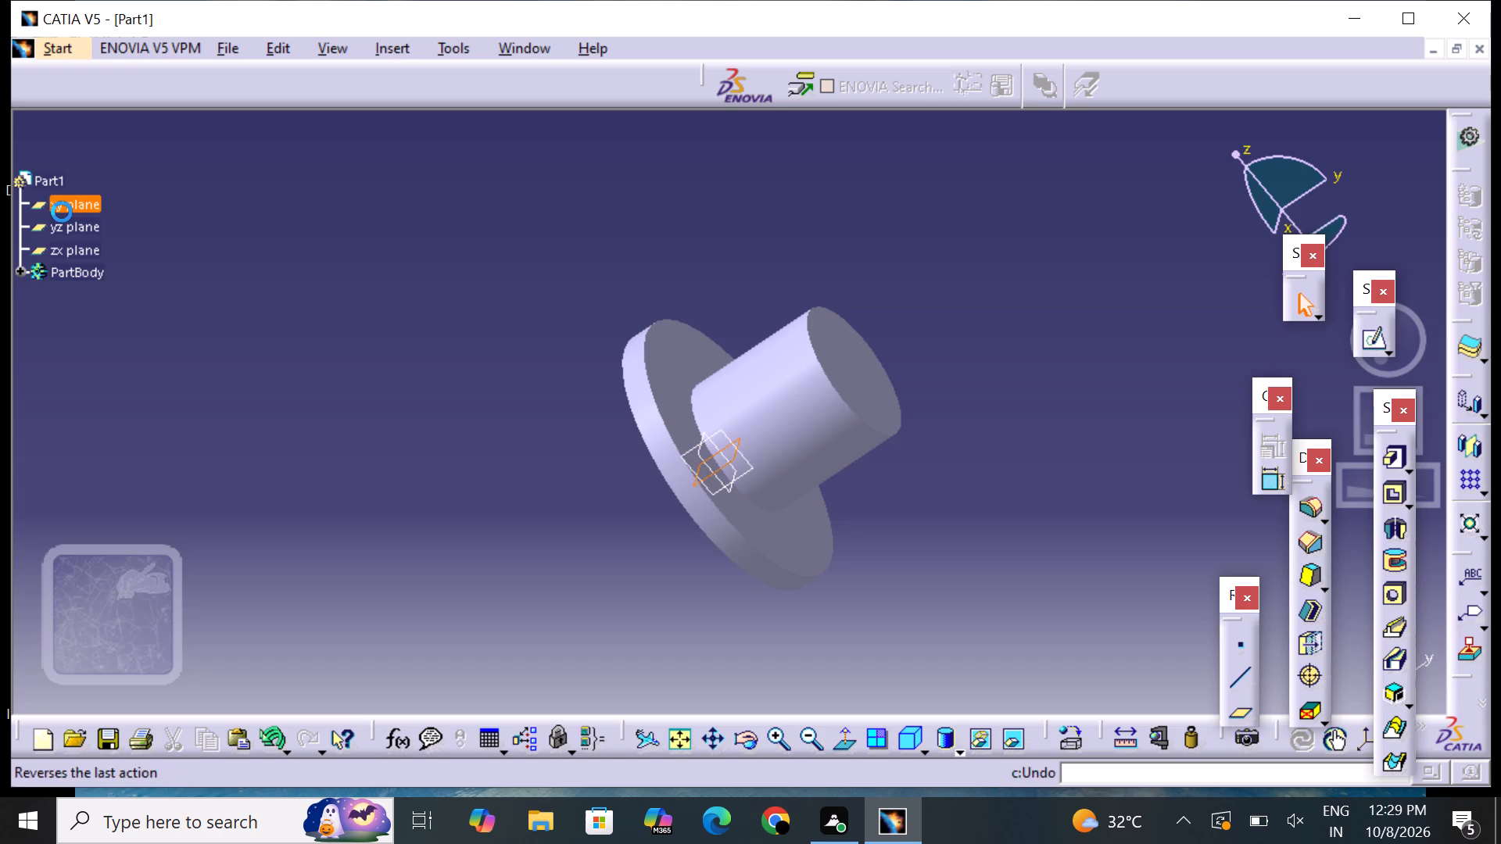
pyautogui.click(1381, 344)
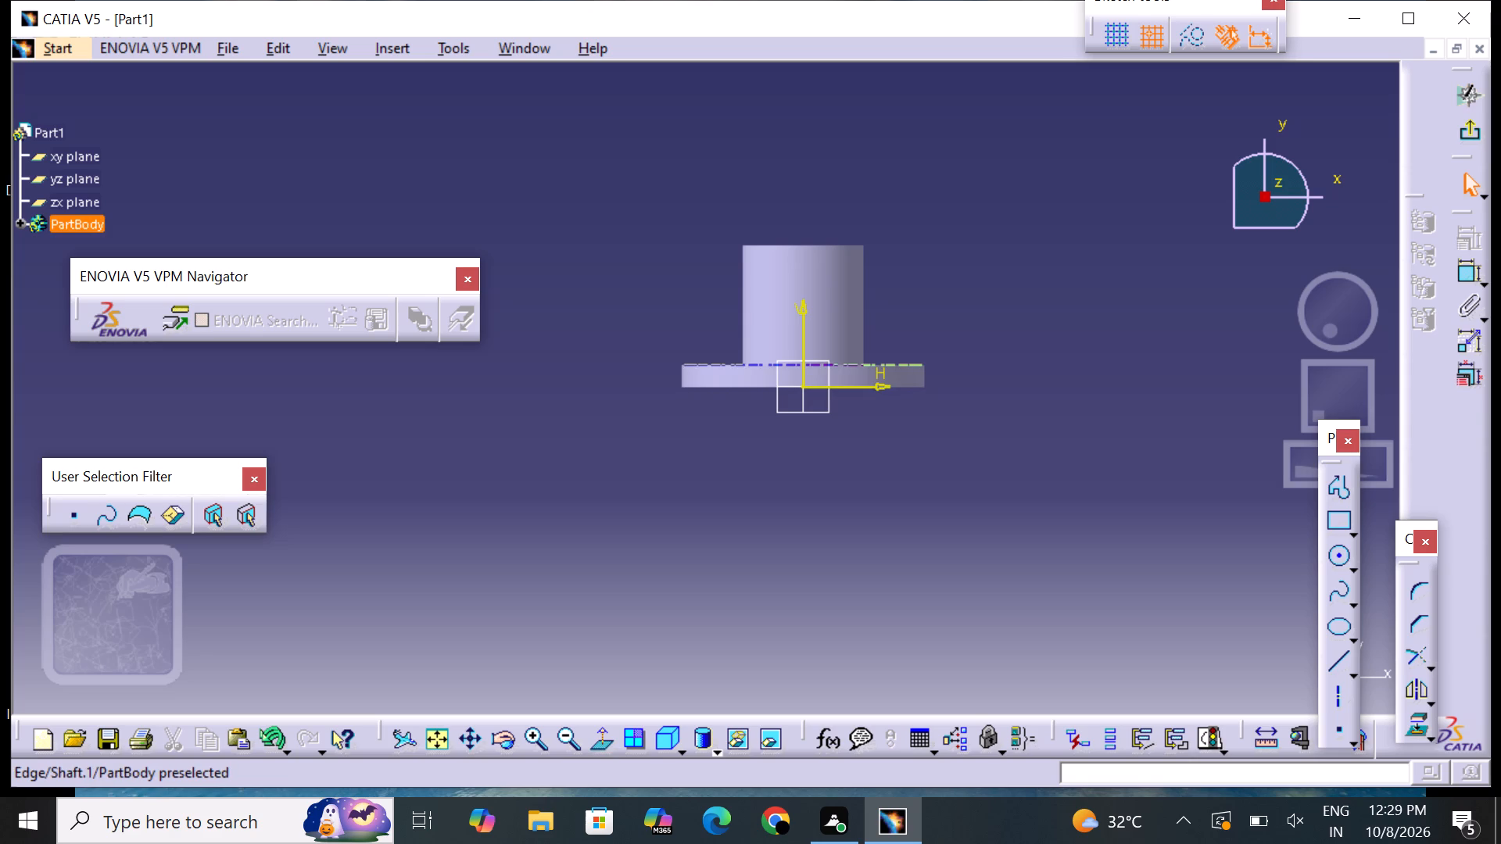
# Project the flange's upper circular edge onto the sketch plane as standard geometry.
pyautogui.click(749, 364)
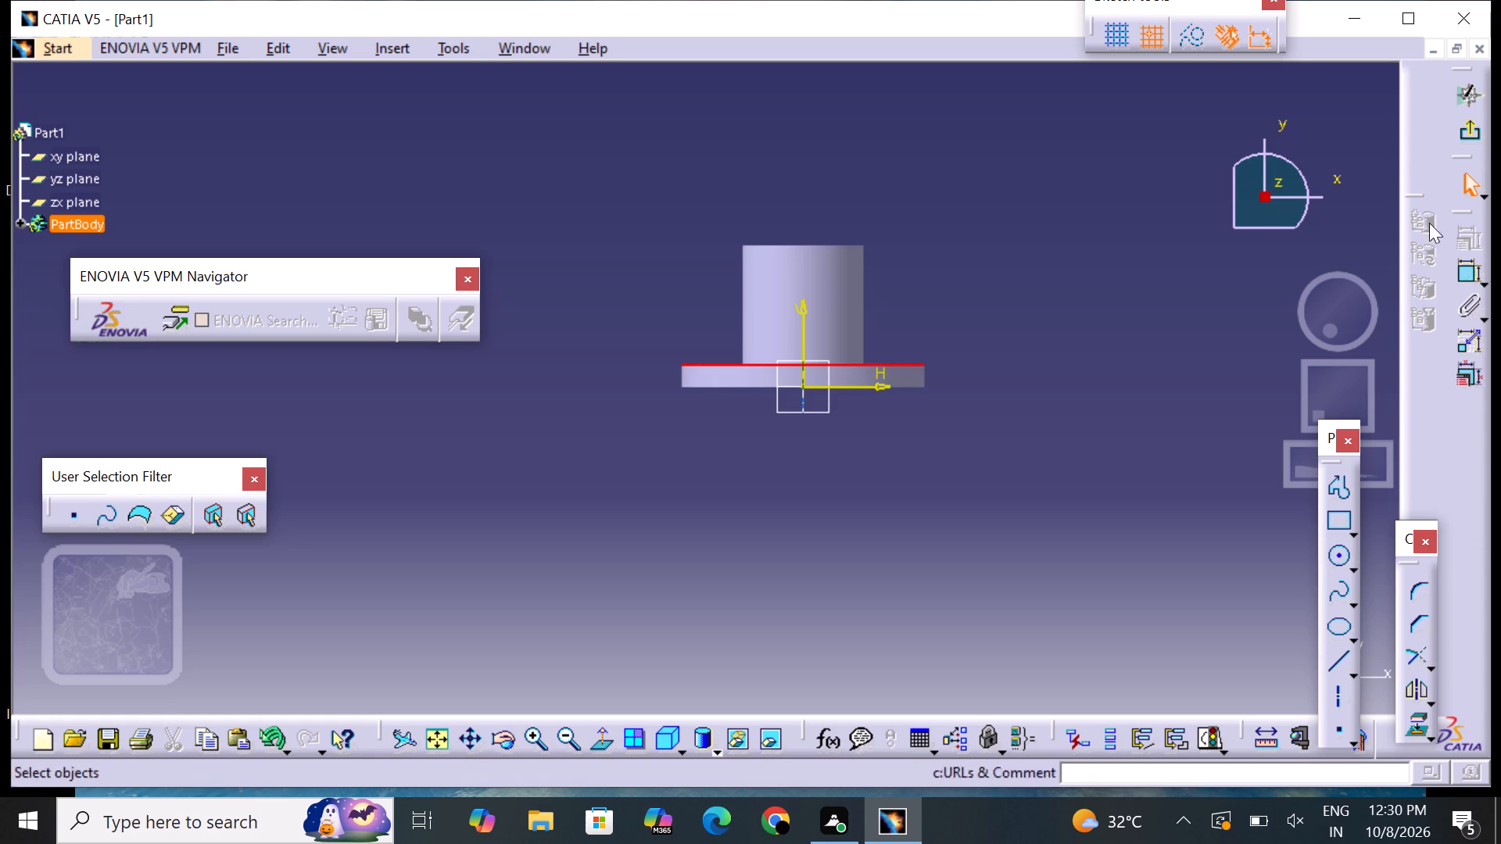
pyautogui.click(1390, 273)
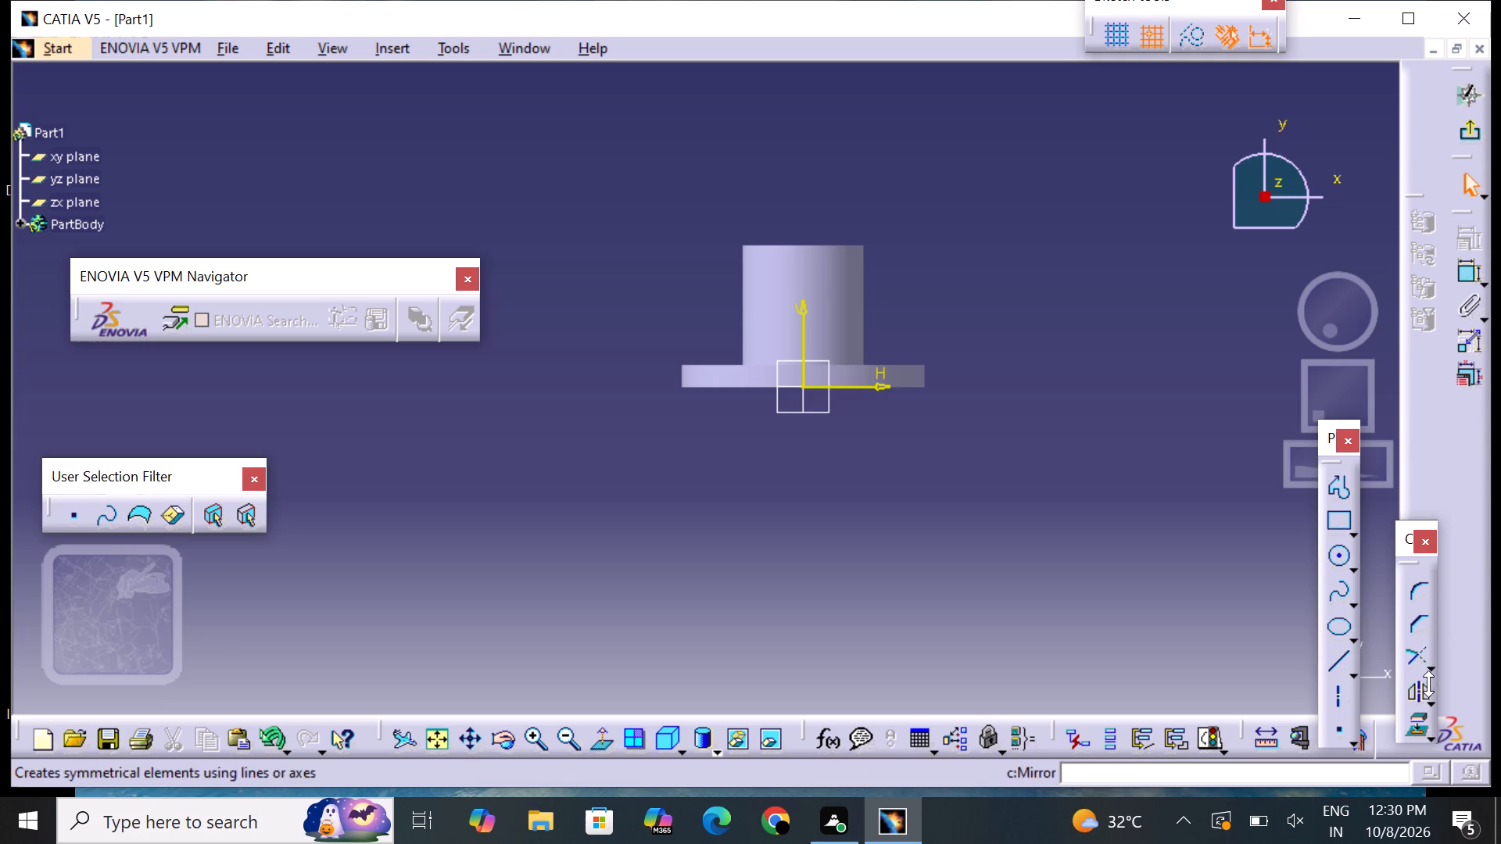
pyautogui.click(1416, 721)
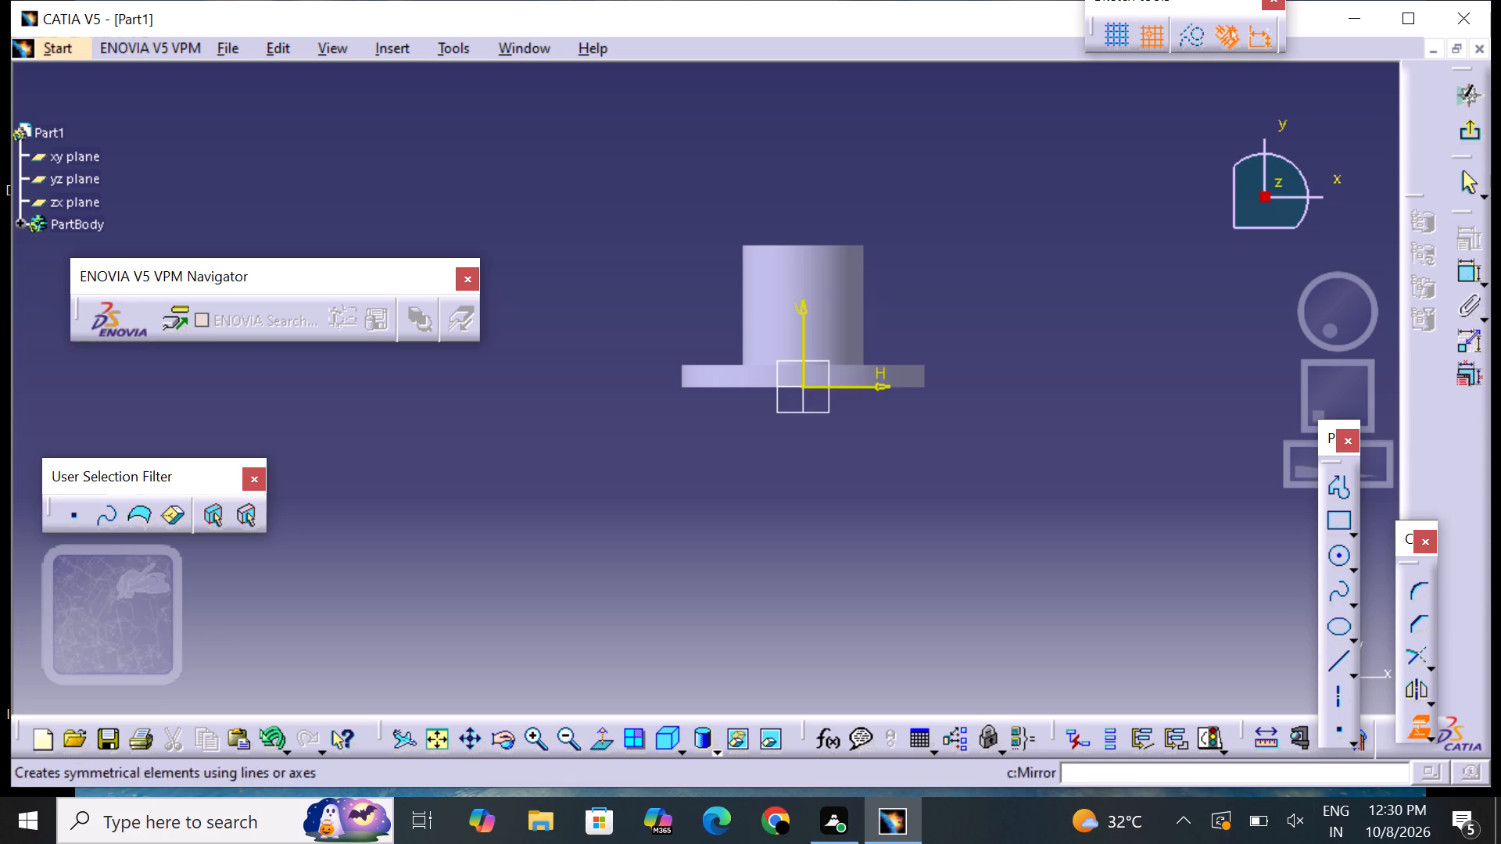
pyautogui.click(913, 367)
pyautogui.click(1037, 358)
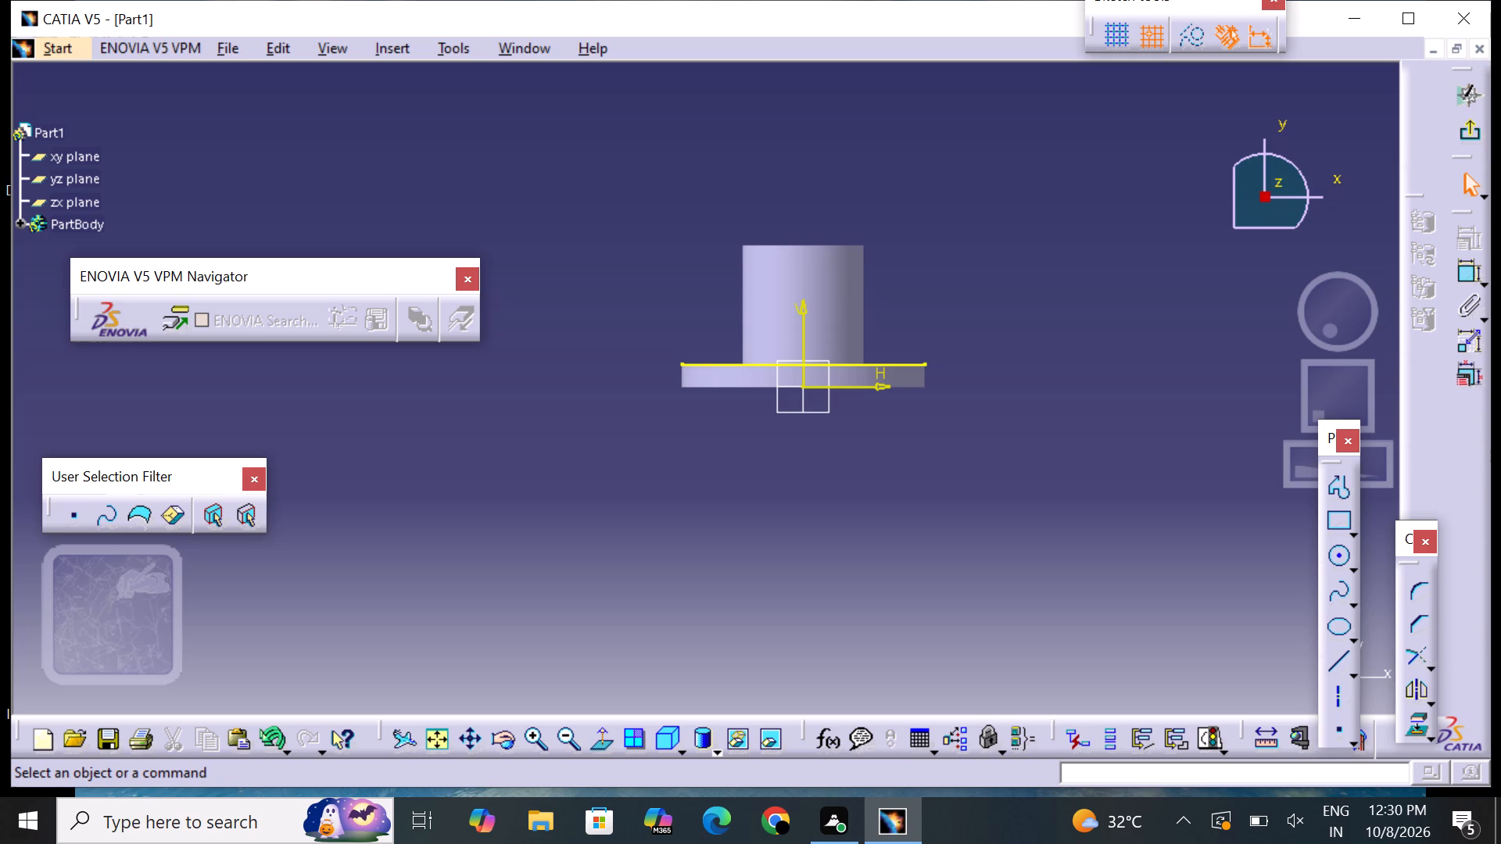
# Switch to construction elements and project the cylinder's 3D silhouette edges onto the sketch plane.
pyautogui.click(1192, 40)
pyautogui.click(829, 306)
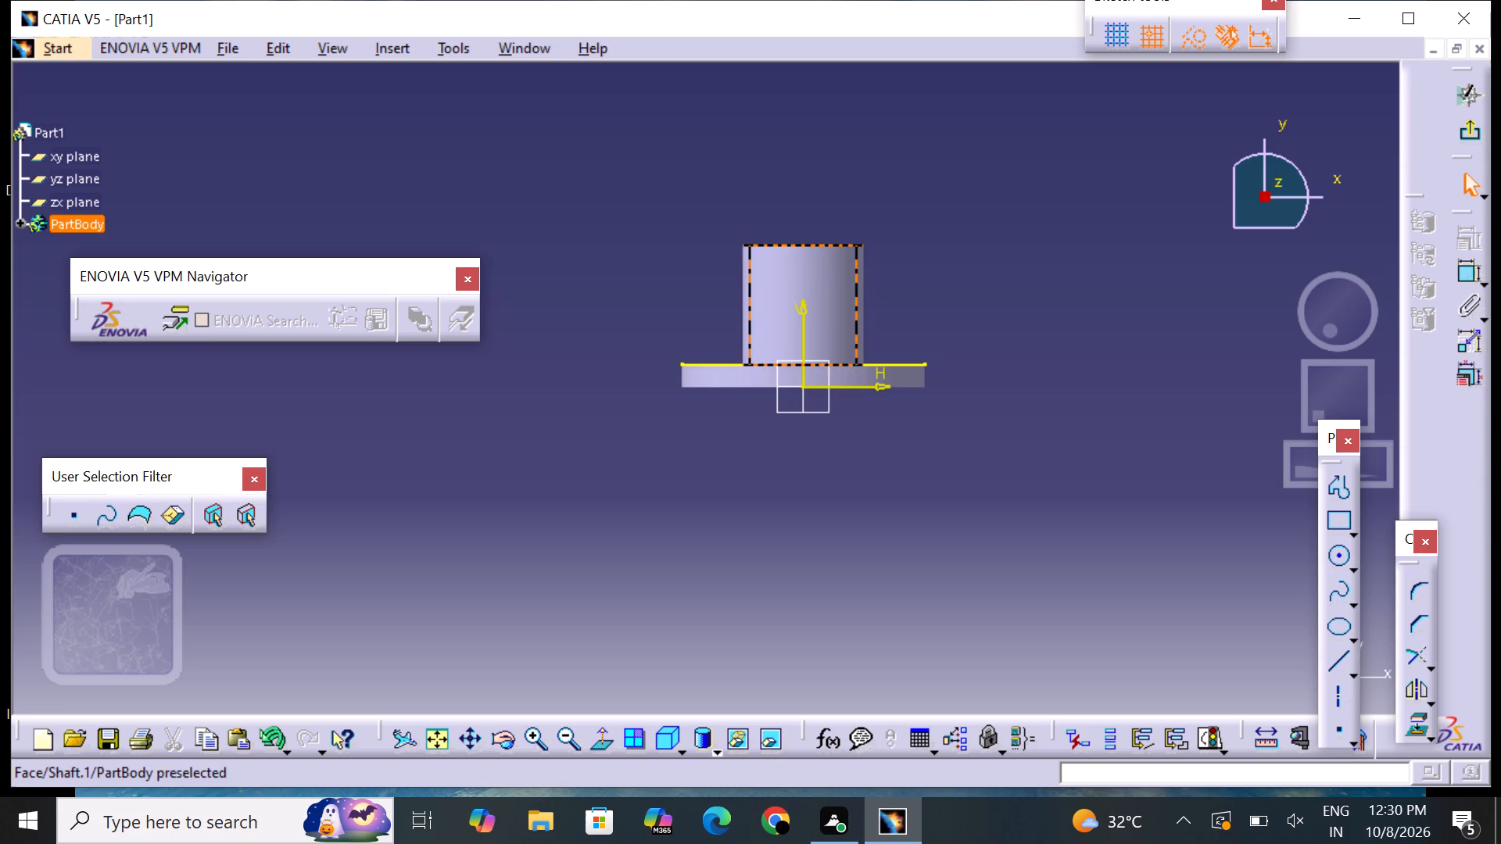
pyautogui.click(1009, 276)
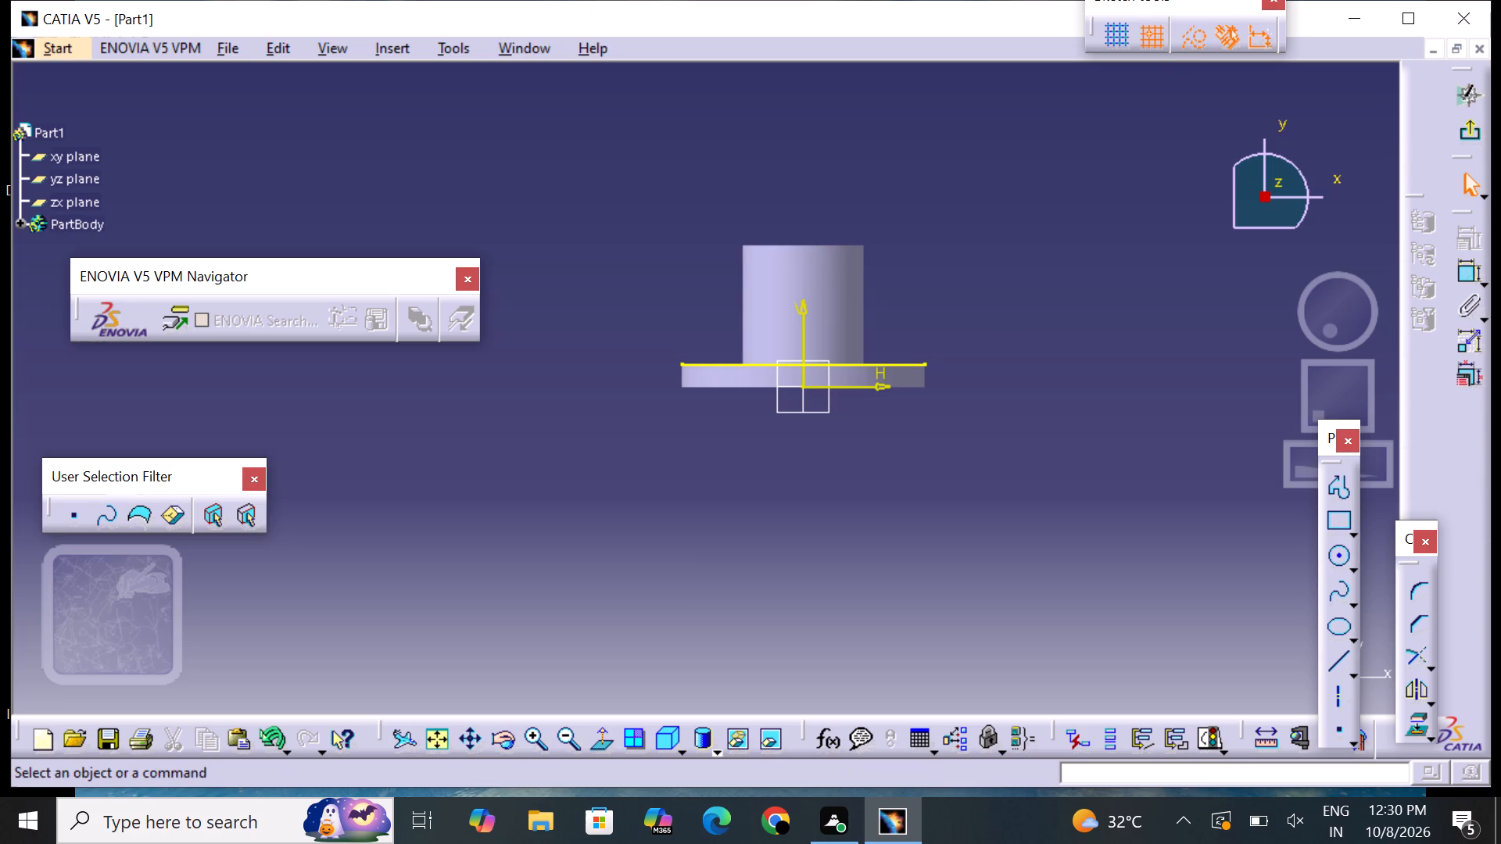
pyautogui.click(838, 316)
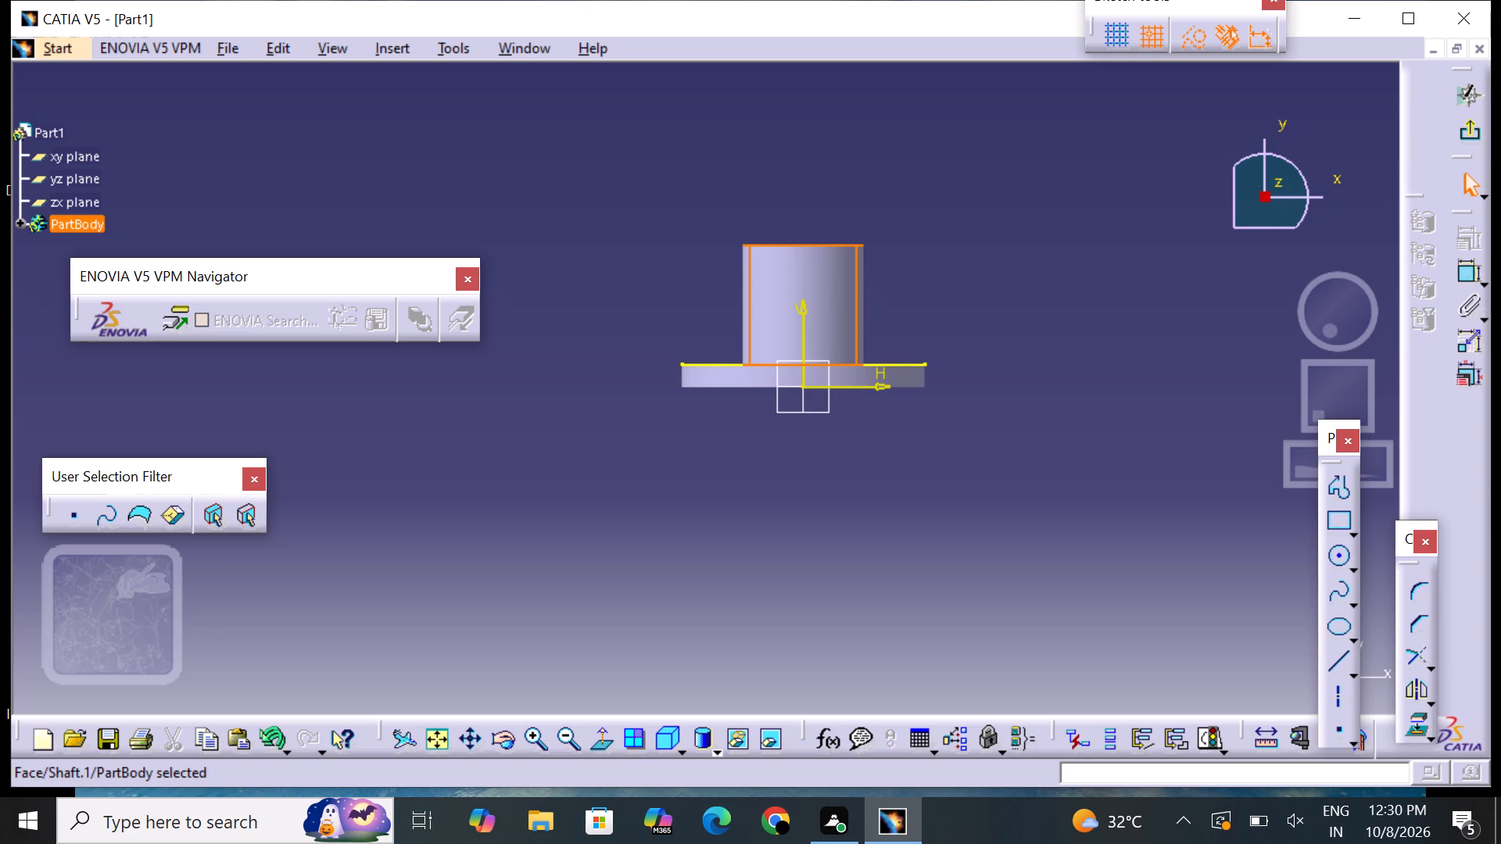
pyautogui.click(1432, 738)
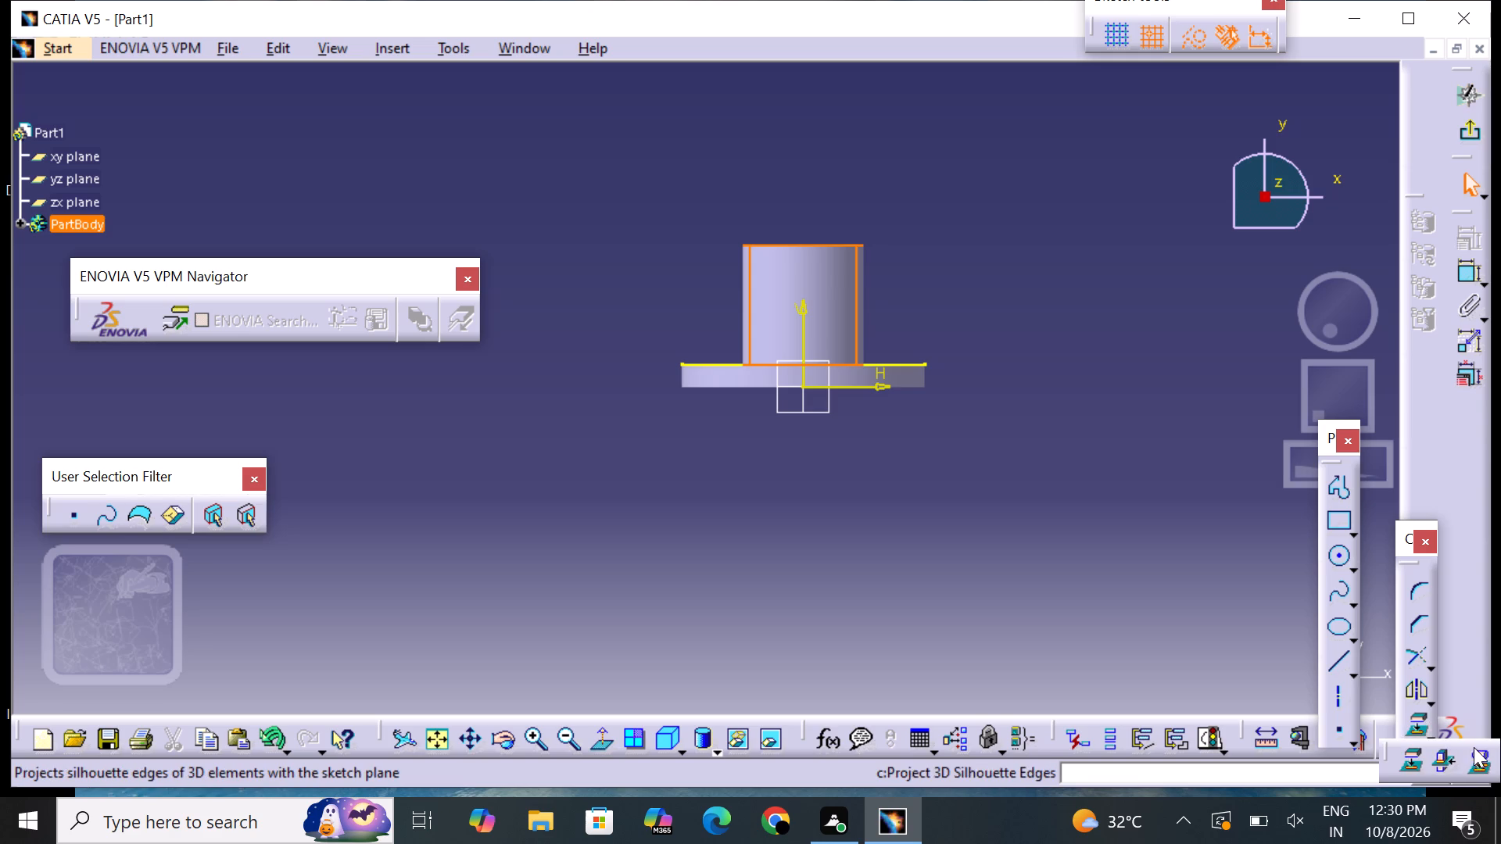
pyautogui.click(1484, 763)
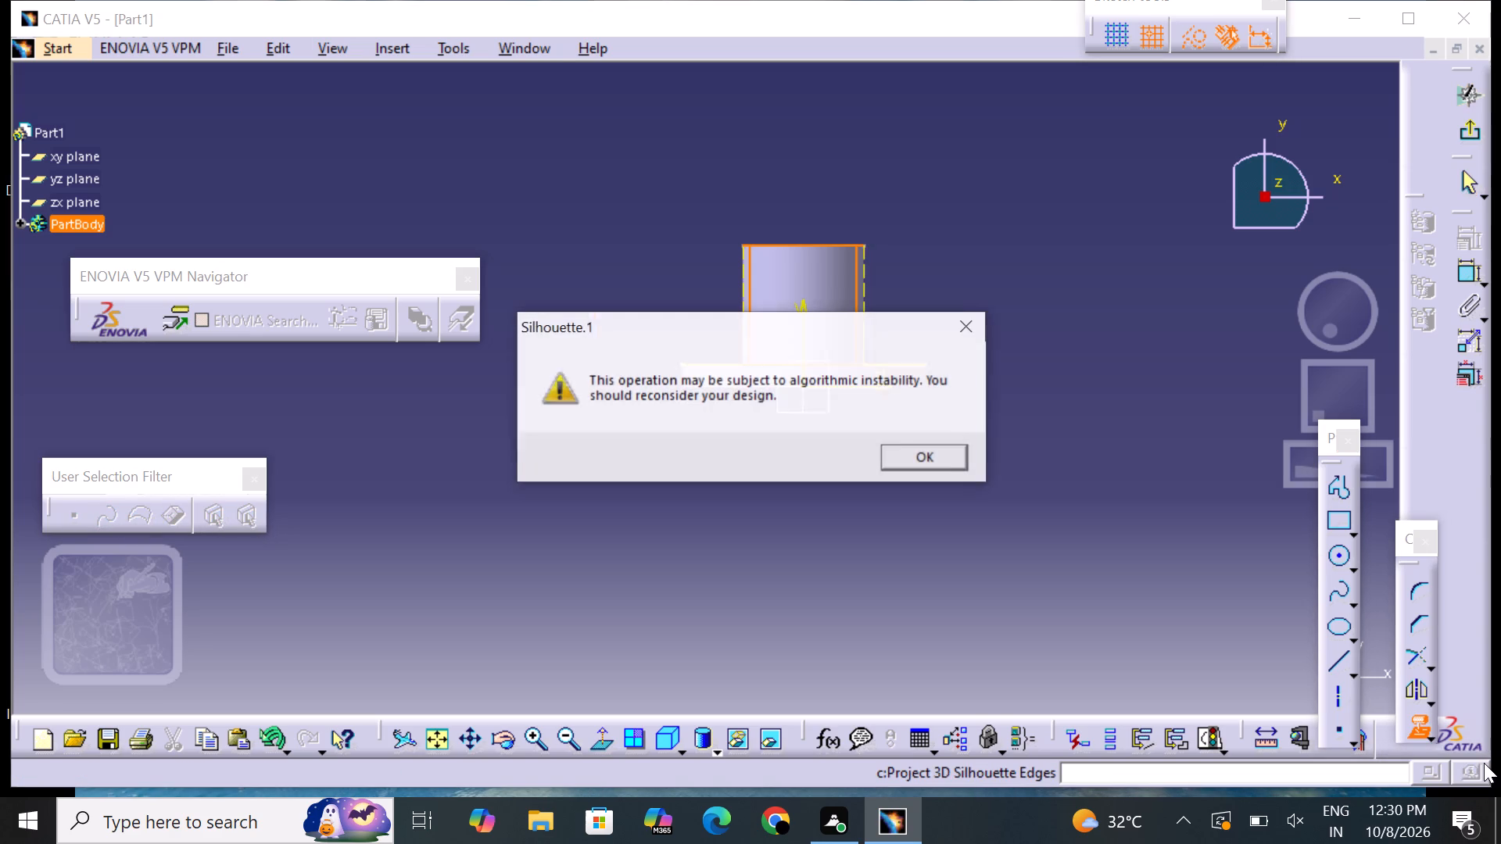
pyautogui.click(957, 460)
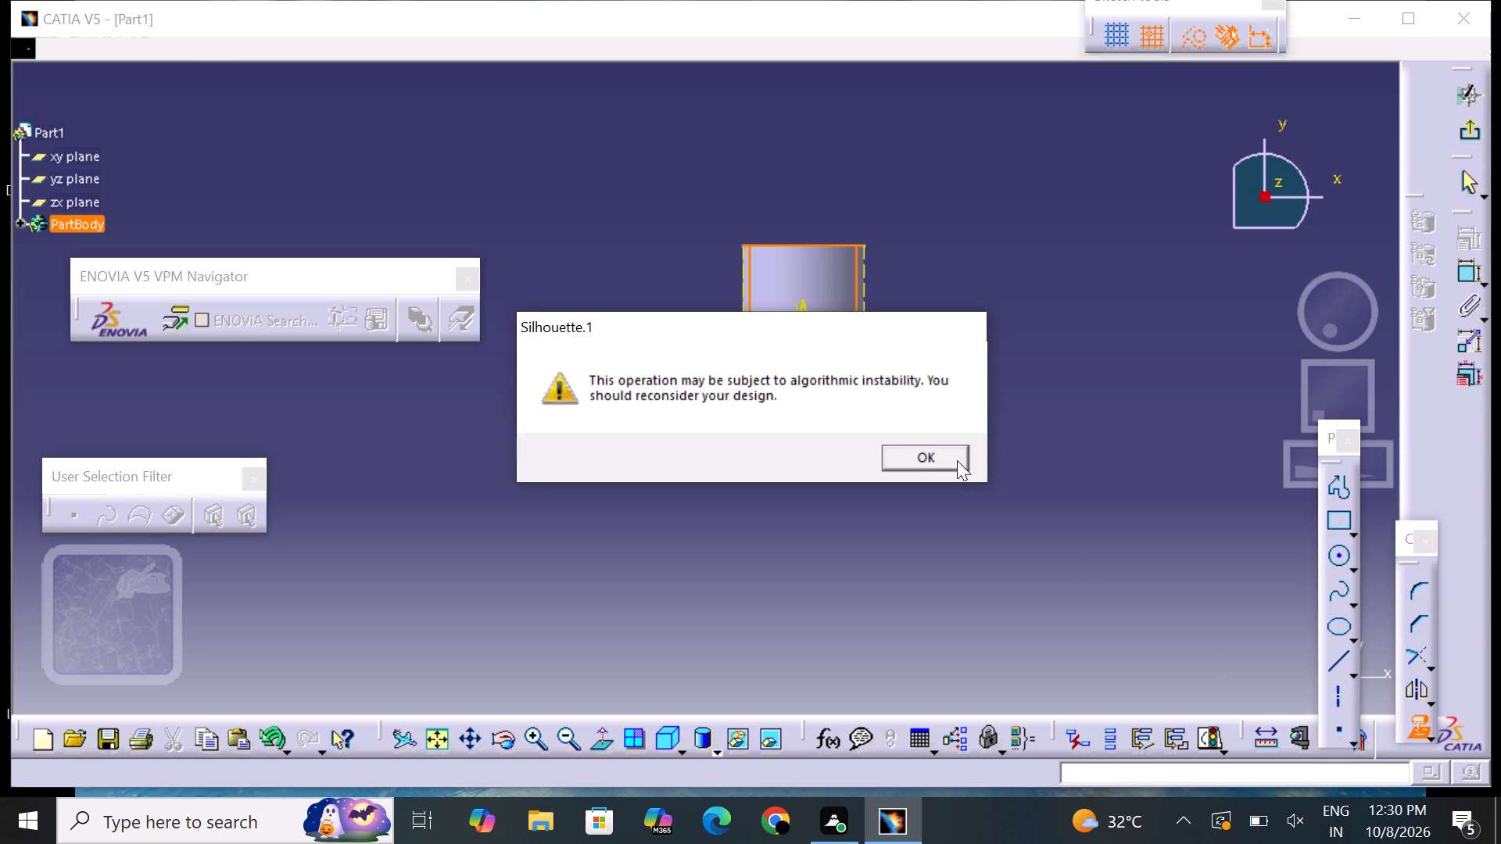
pyautogui.click(1000, 404)
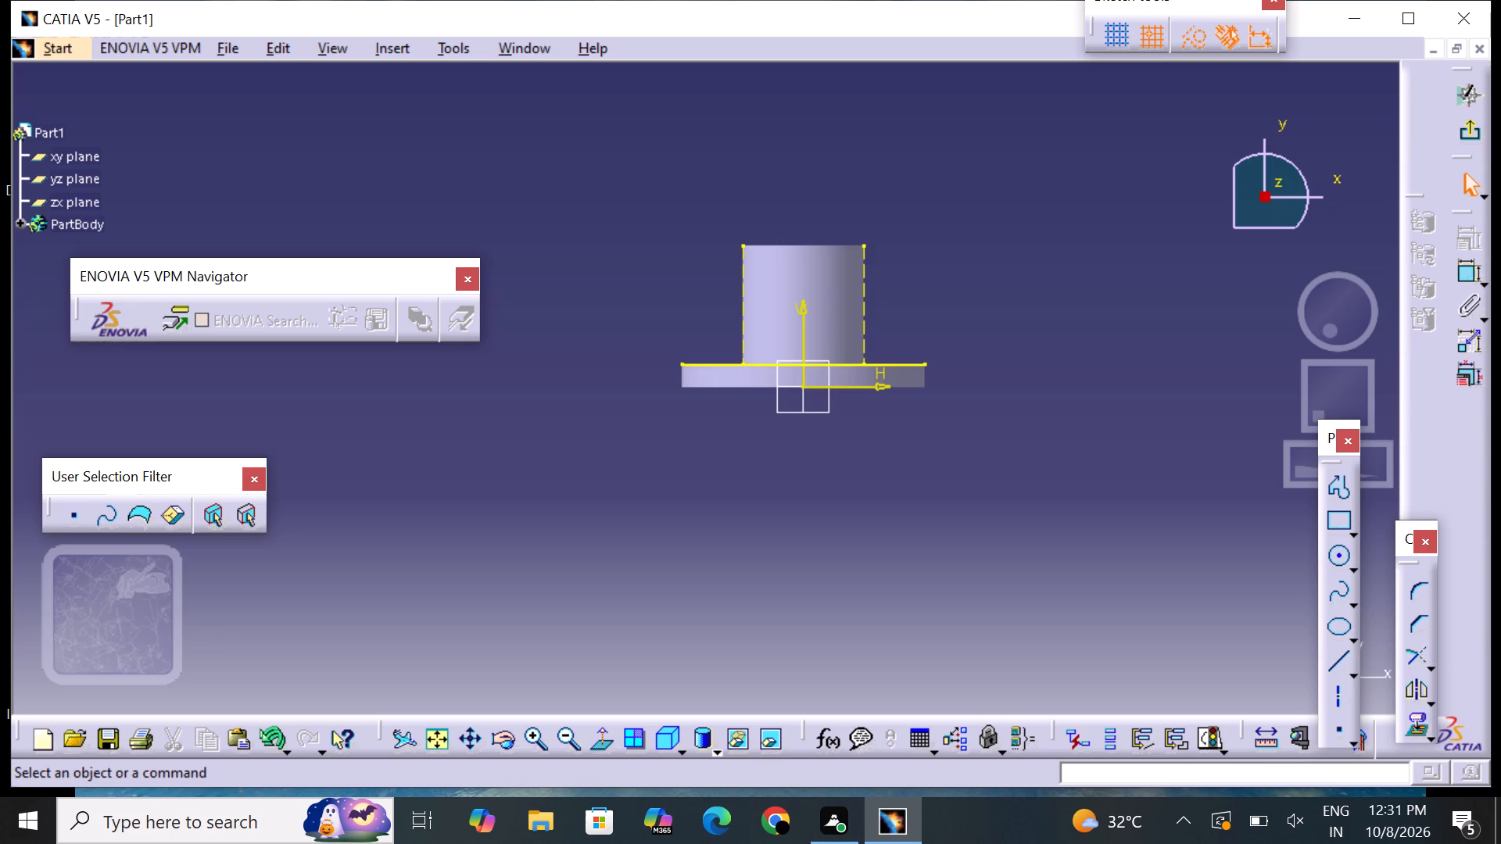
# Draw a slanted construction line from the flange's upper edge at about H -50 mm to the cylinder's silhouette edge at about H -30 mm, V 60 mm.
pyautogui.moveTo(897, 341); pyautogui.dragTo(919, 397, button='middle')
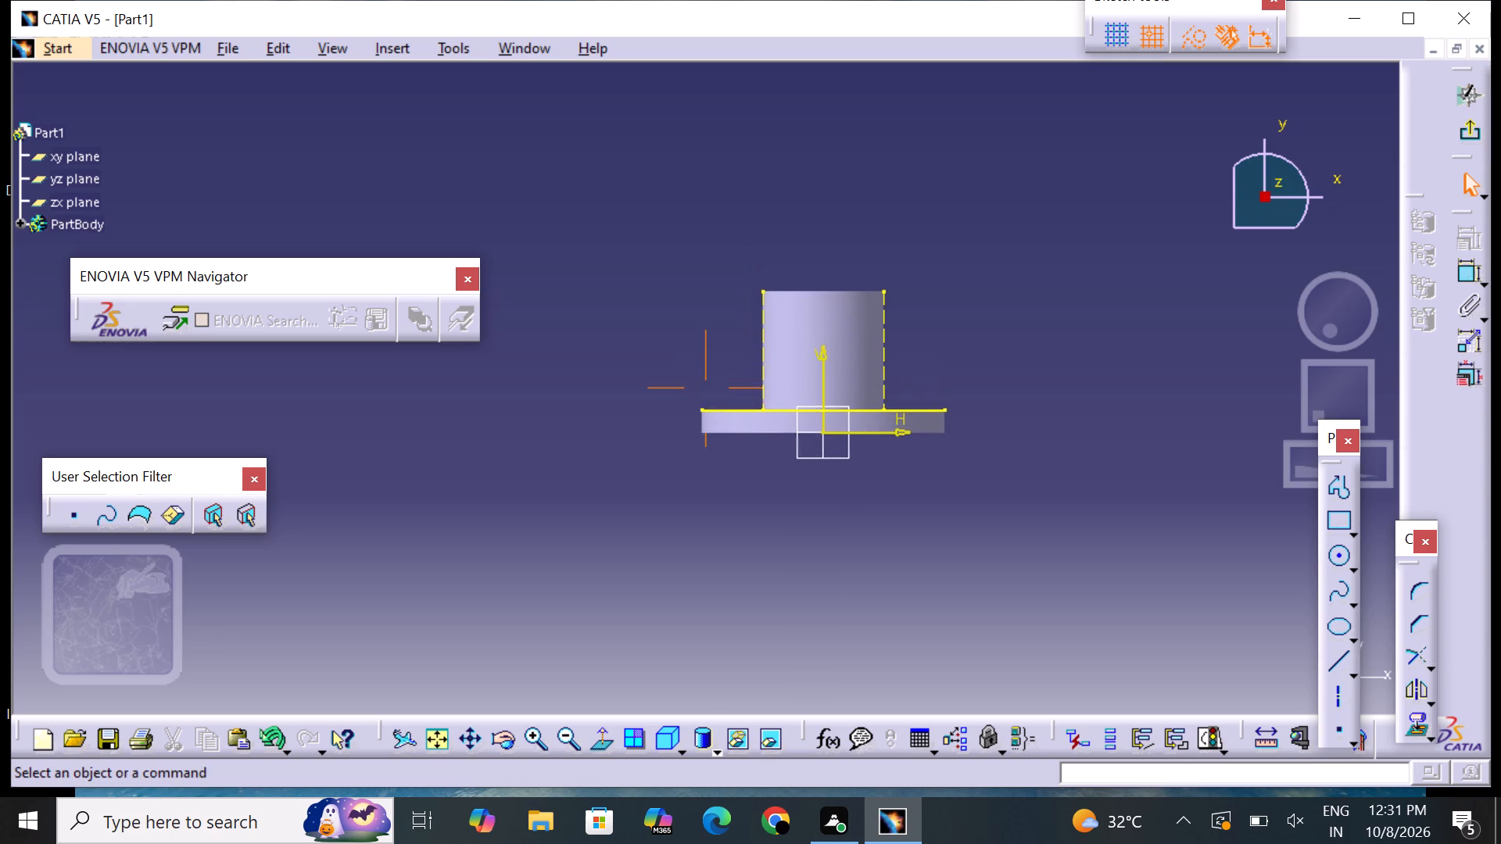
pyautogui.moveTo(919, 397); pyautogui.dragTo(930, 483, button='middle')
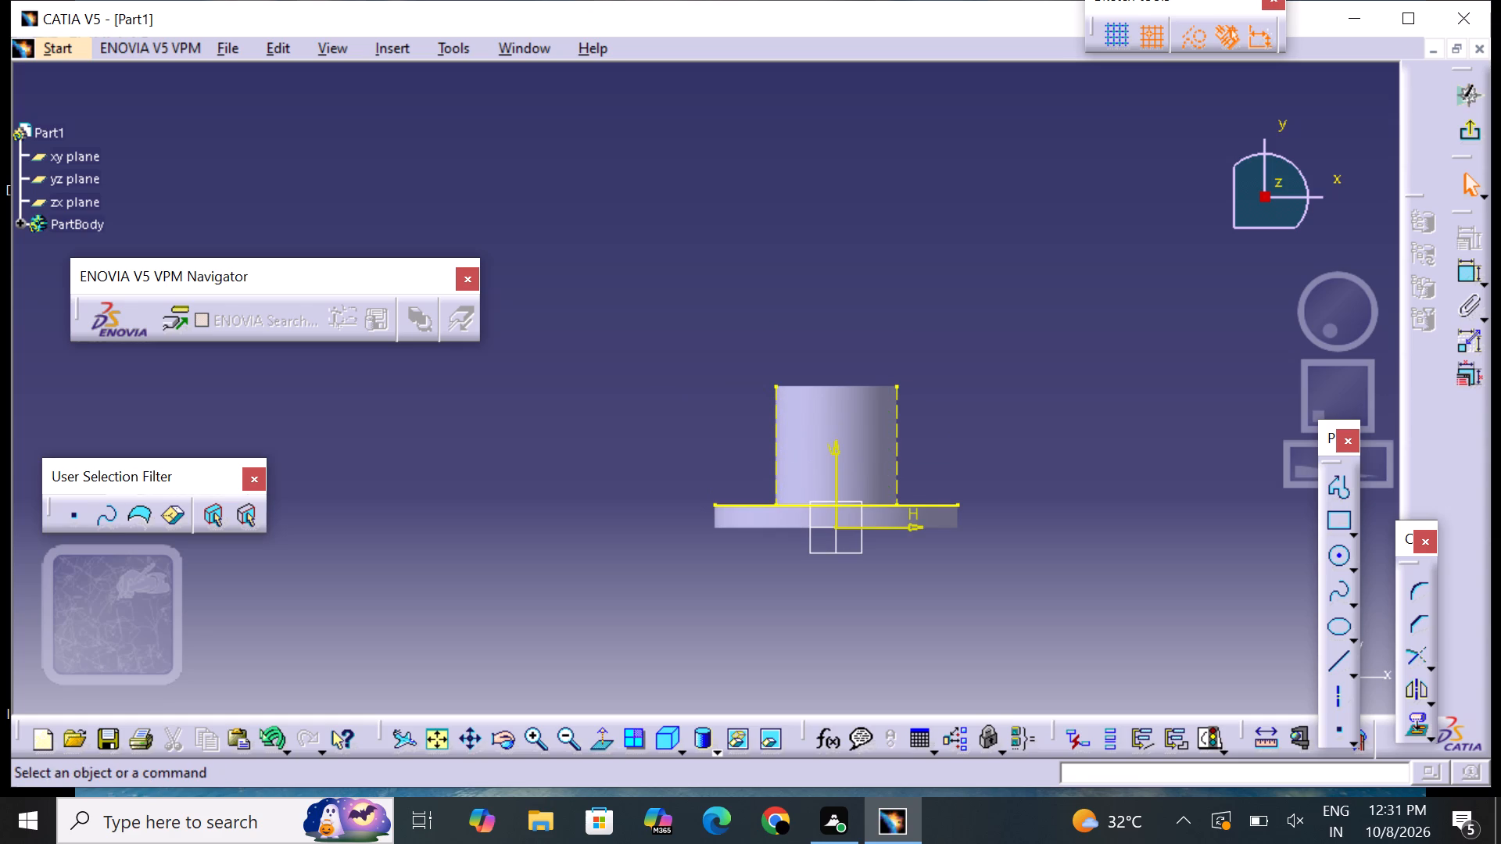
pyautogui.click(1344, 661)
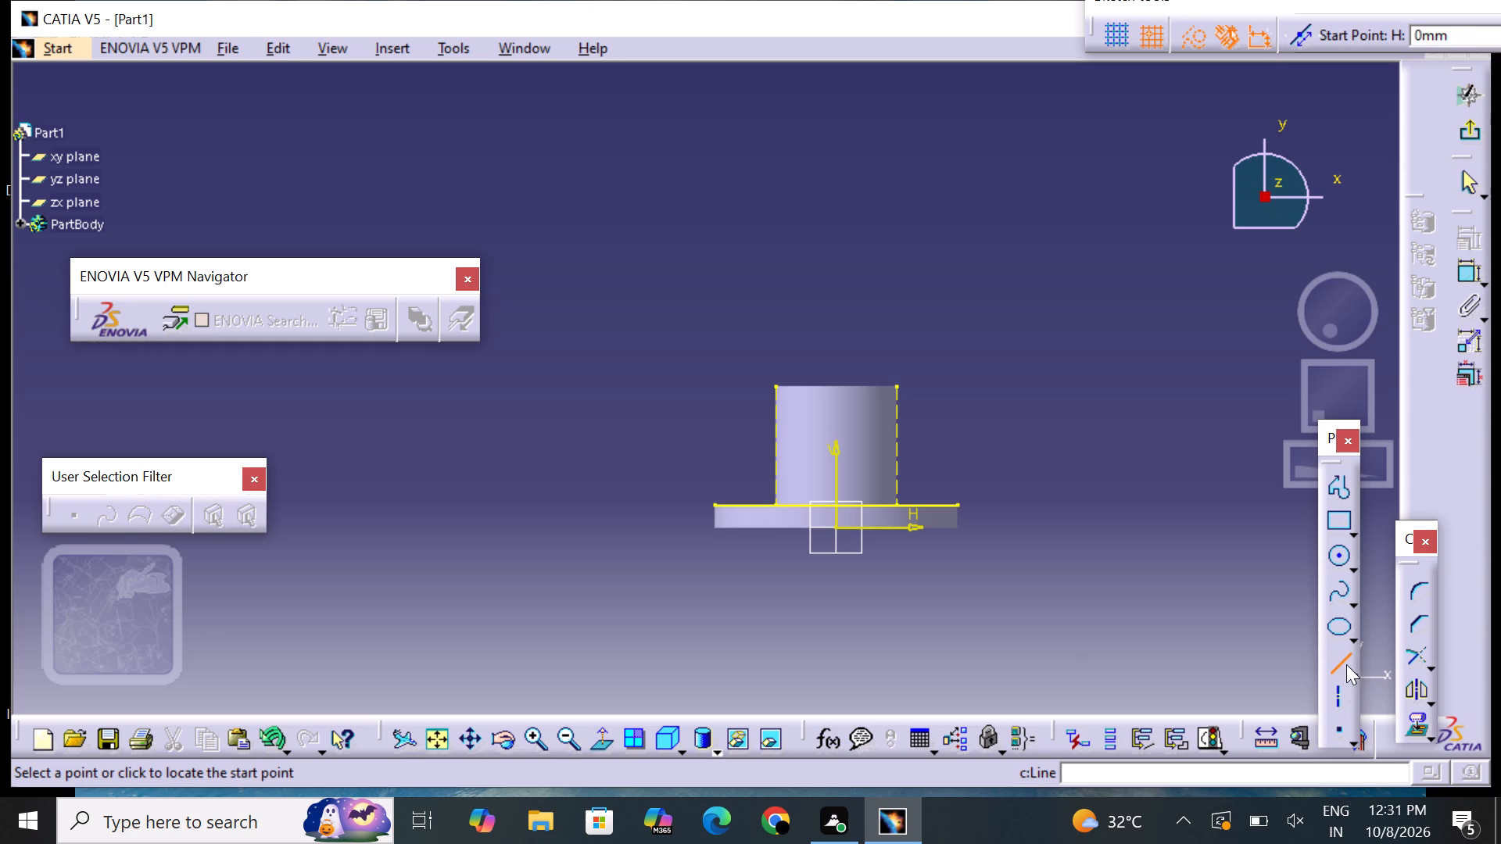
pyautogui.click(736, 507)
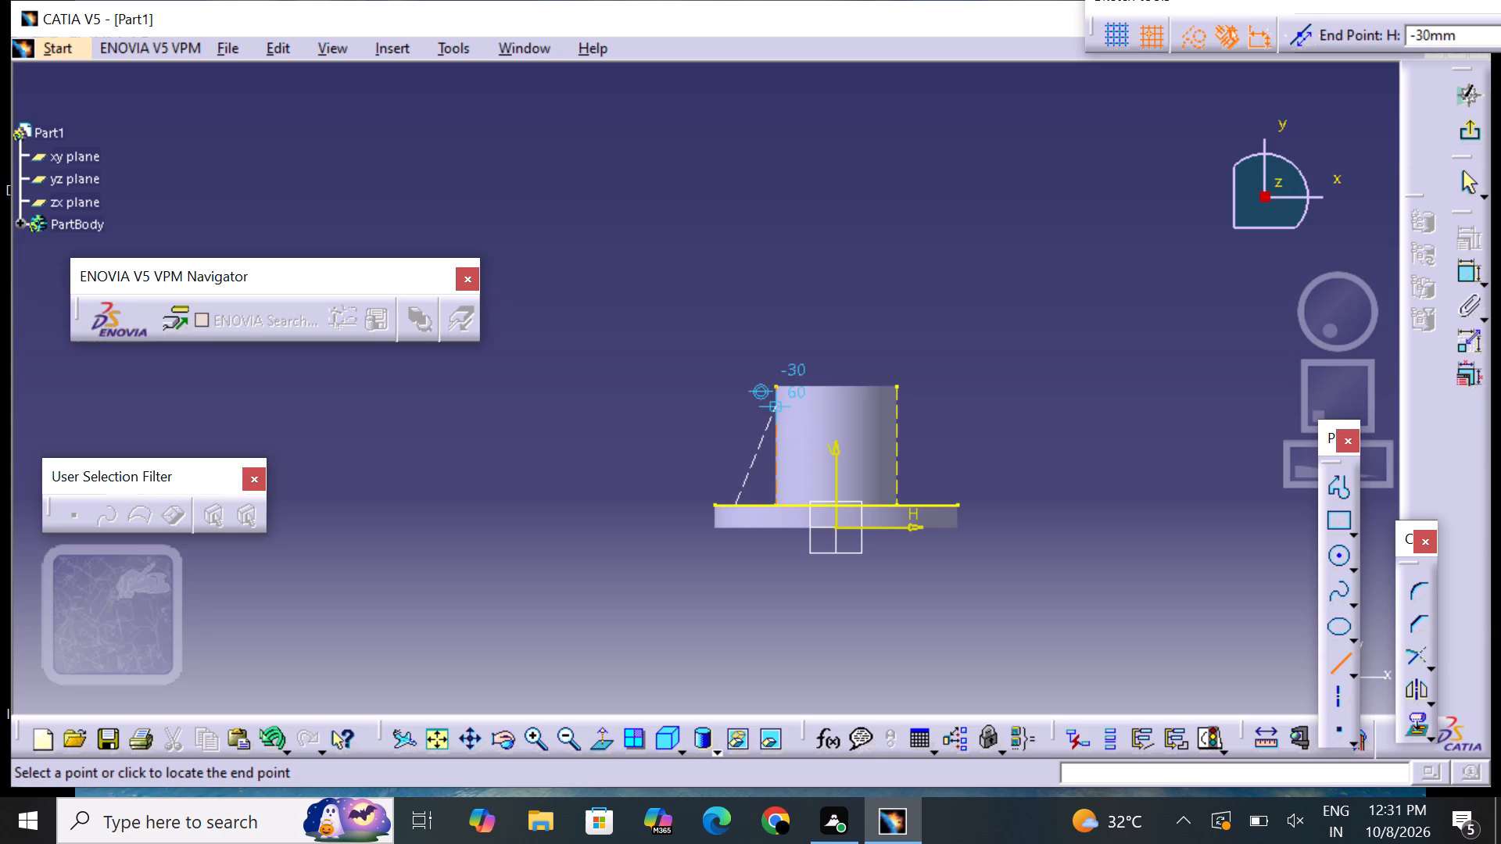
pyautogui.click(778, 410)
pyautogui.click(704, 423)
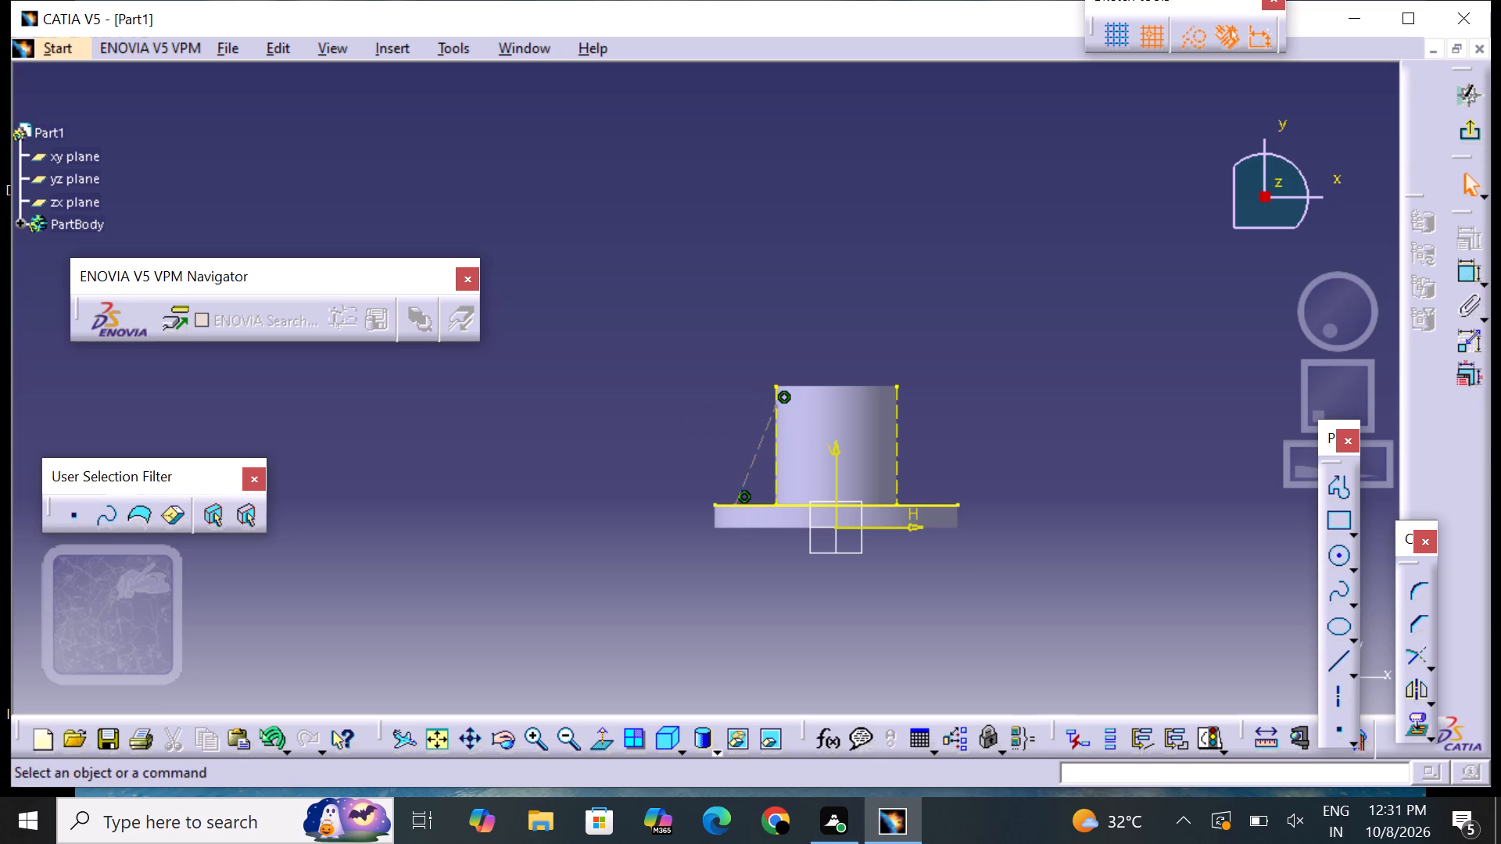
# Switch new sketch geometry from construction to standard elements.
pyautogui.click(1194, 46)
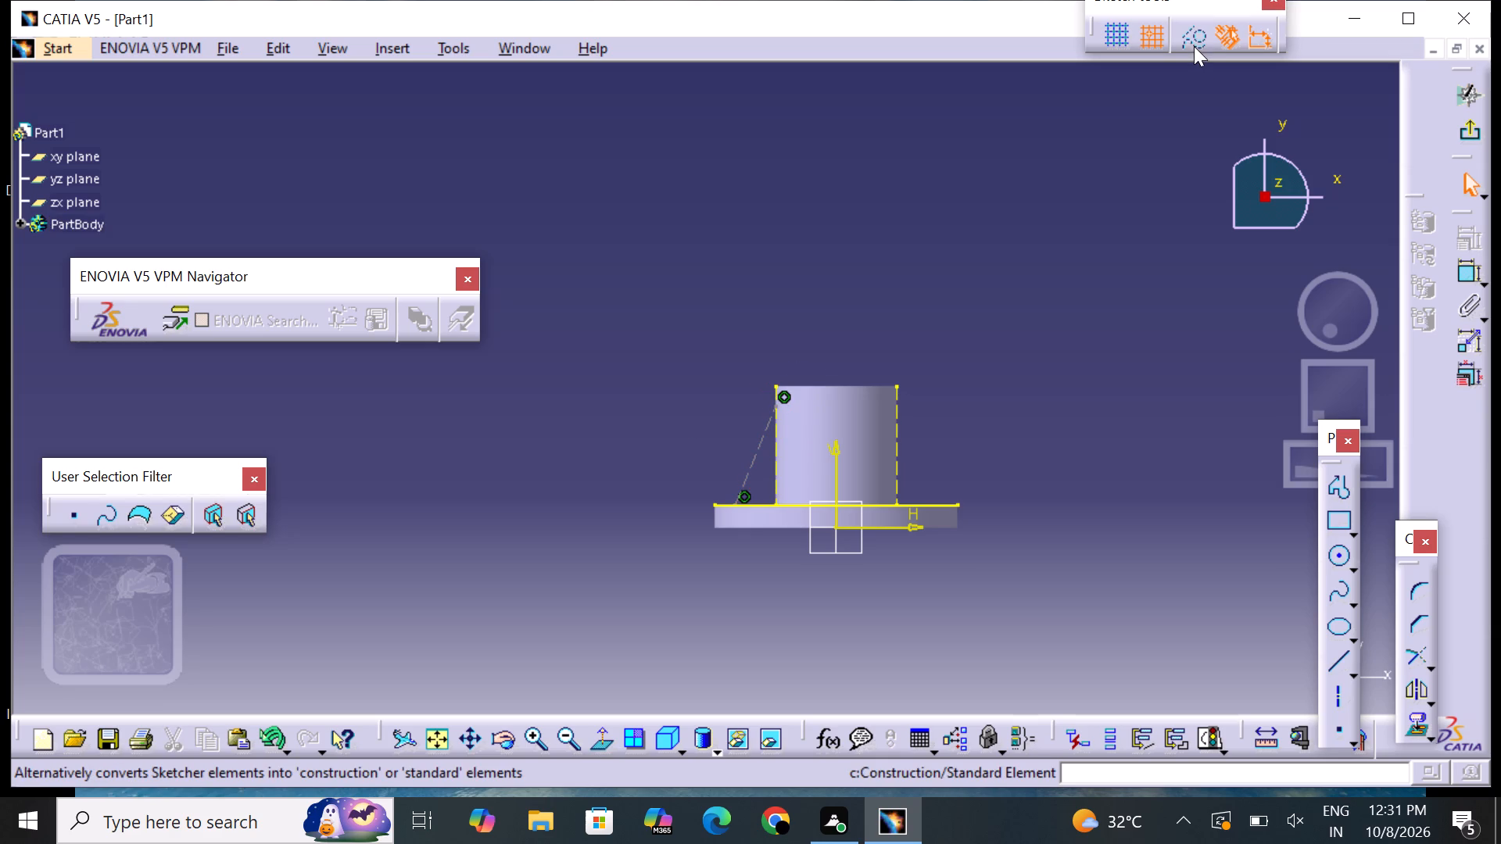
pyautogui.click(1128, 287)
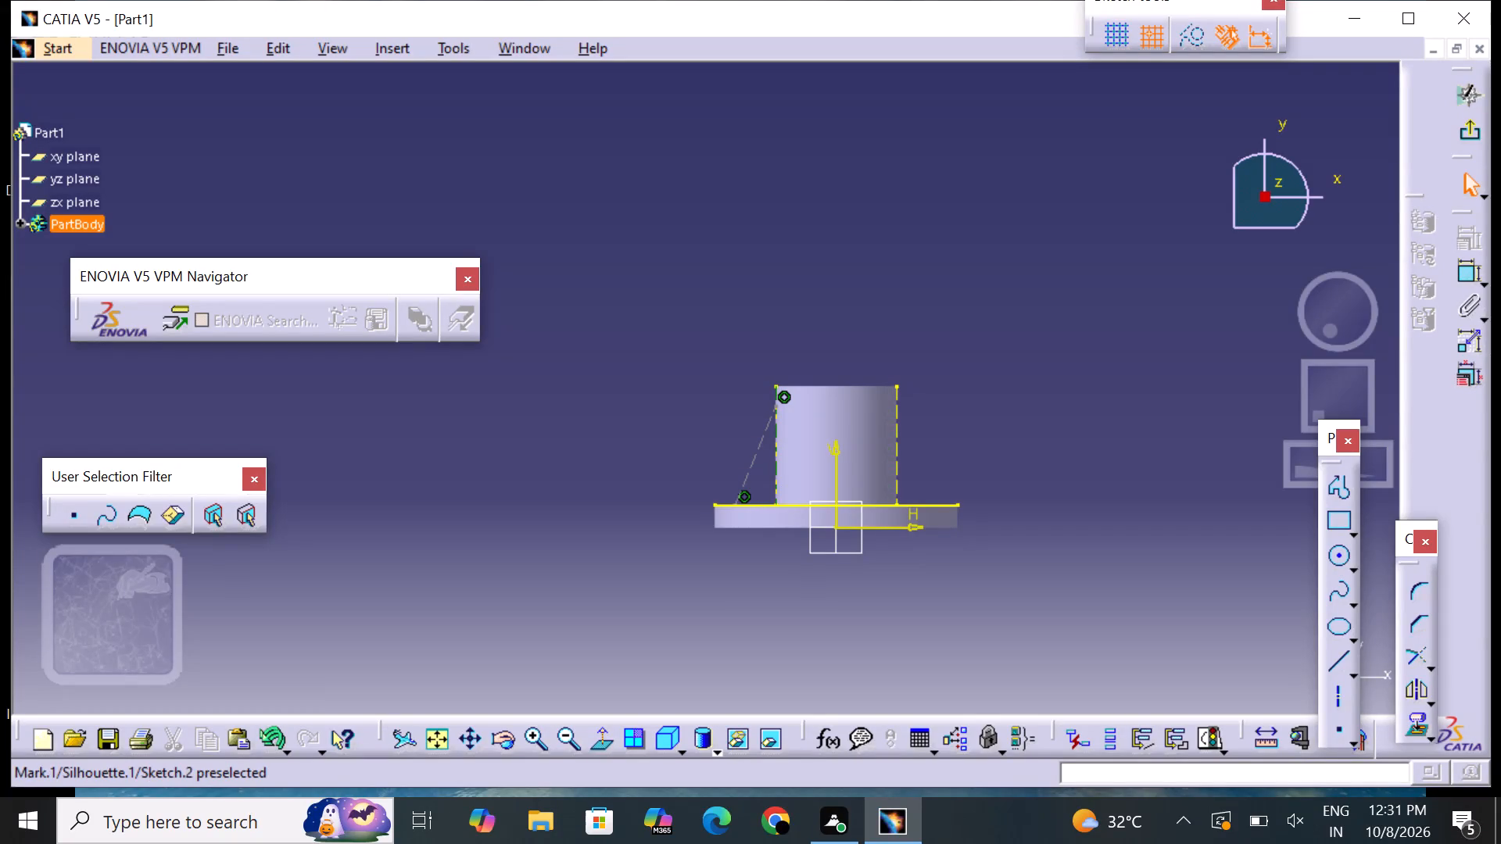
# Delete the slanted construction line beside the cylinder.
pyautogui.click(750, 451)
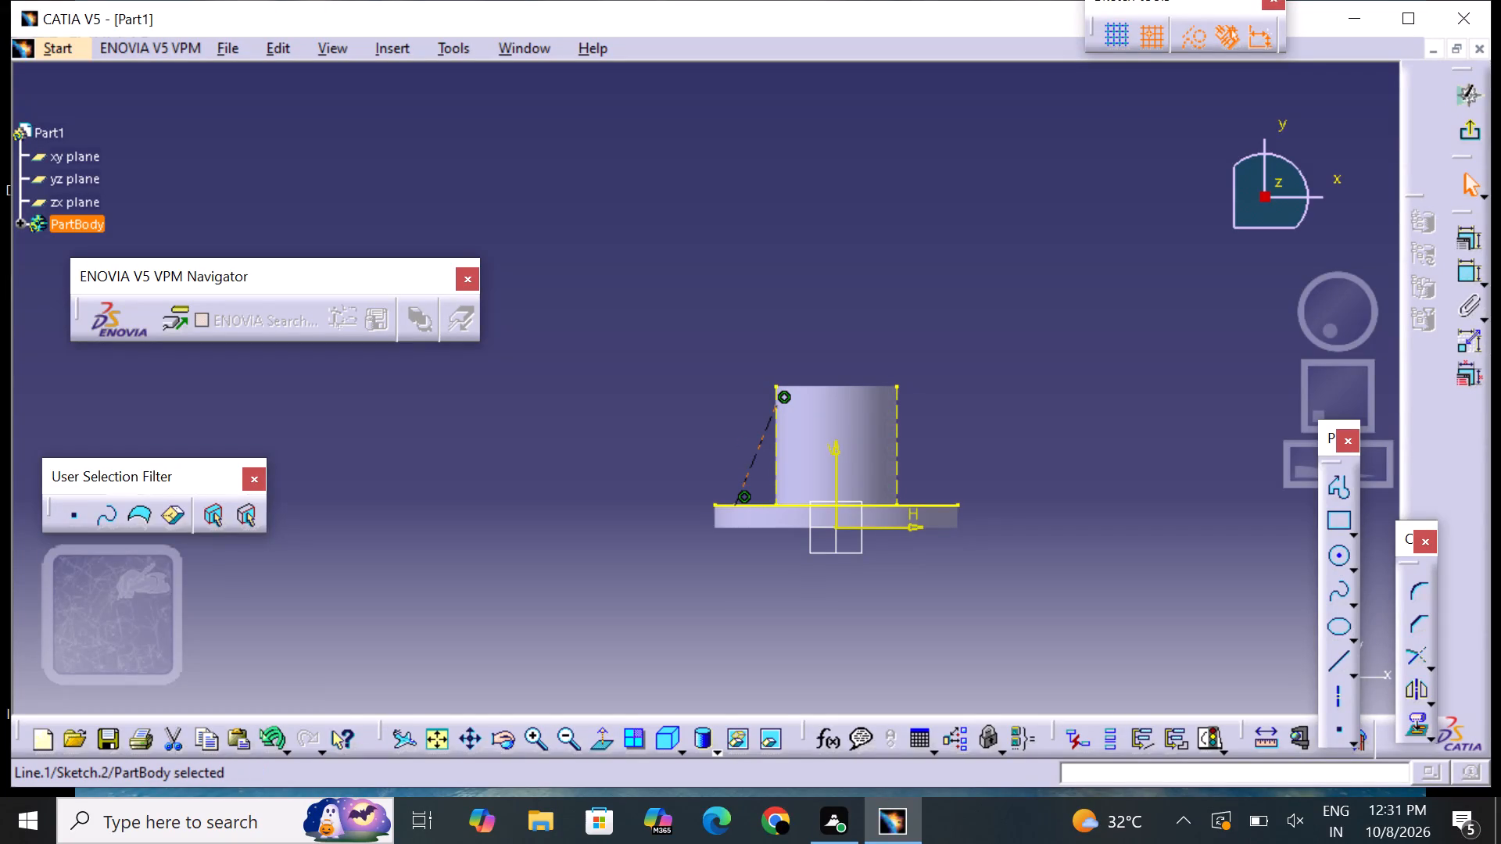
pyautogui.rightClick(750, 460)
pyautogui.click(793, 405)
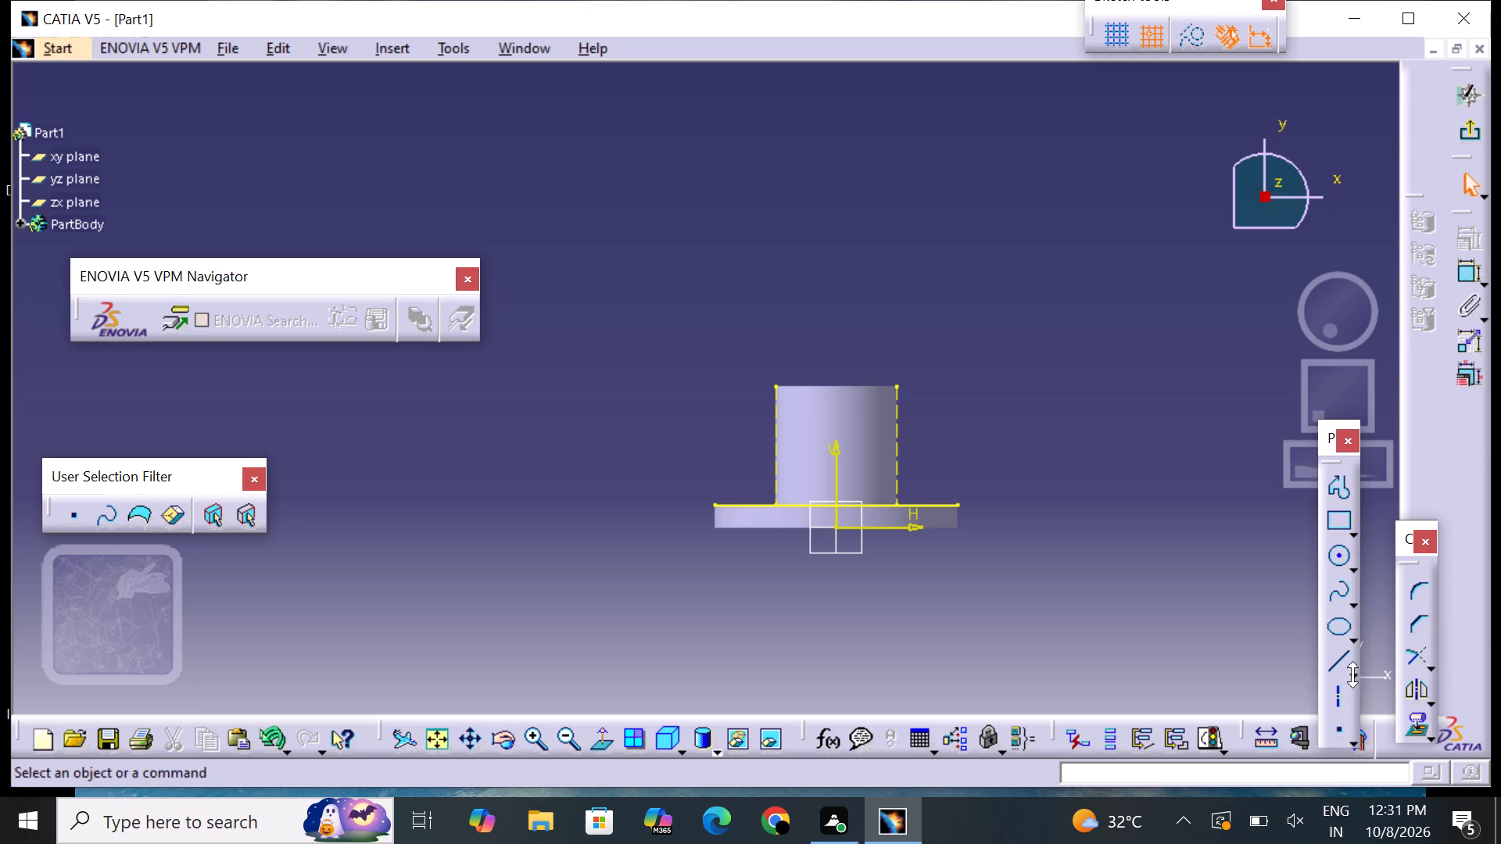
# Draw a standard slanted line from the flange's top at about H -50 mm, V 10 mm to the cylinder's silhouette edge at H -30 mm.
pyautogui.click(1324, 671)
pyautogui.click(1336, 663)
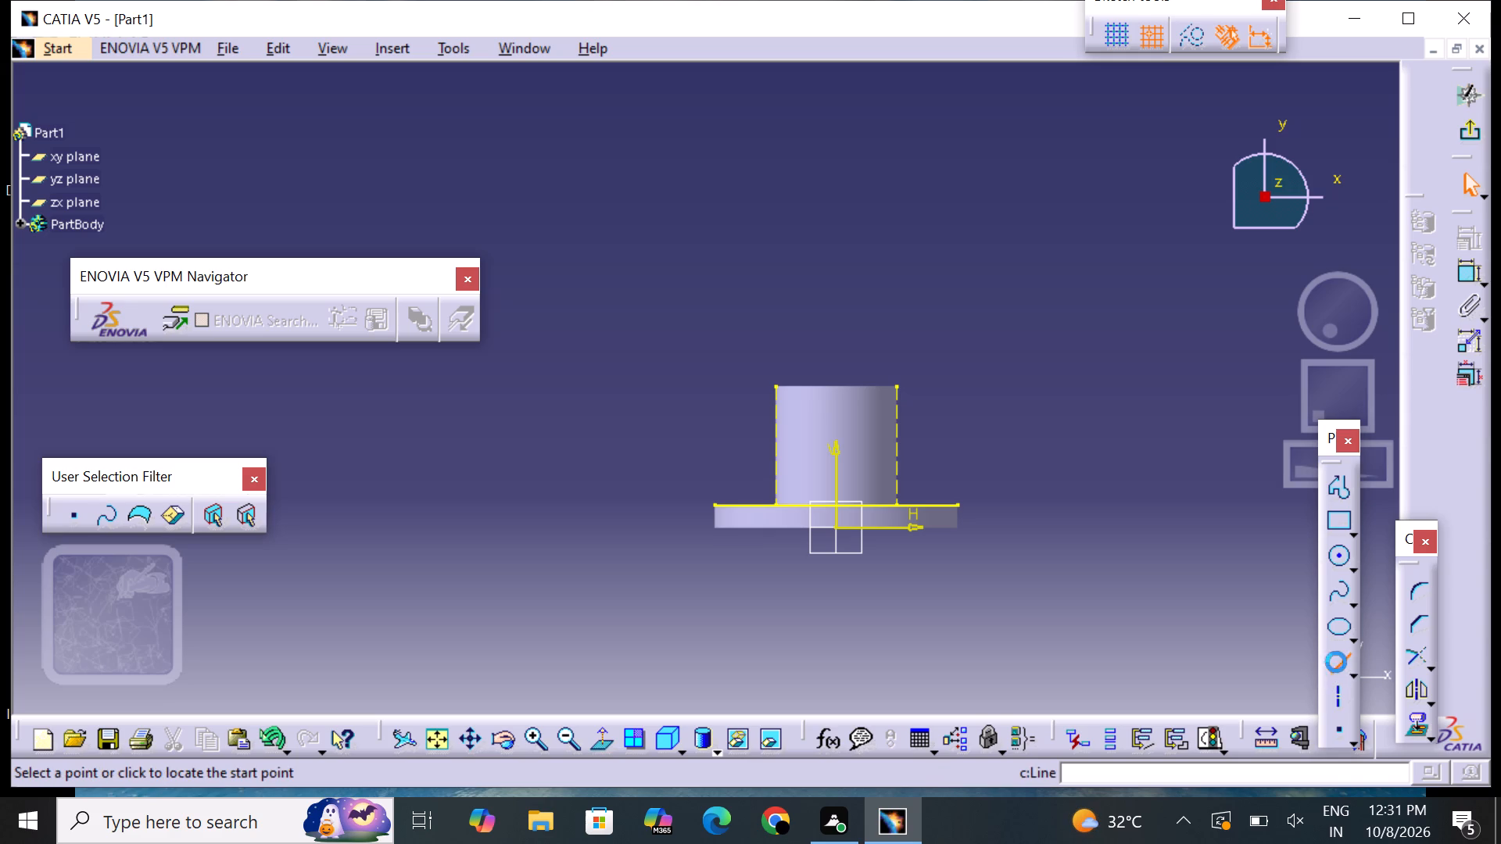
pyautogui.click(734, 509)
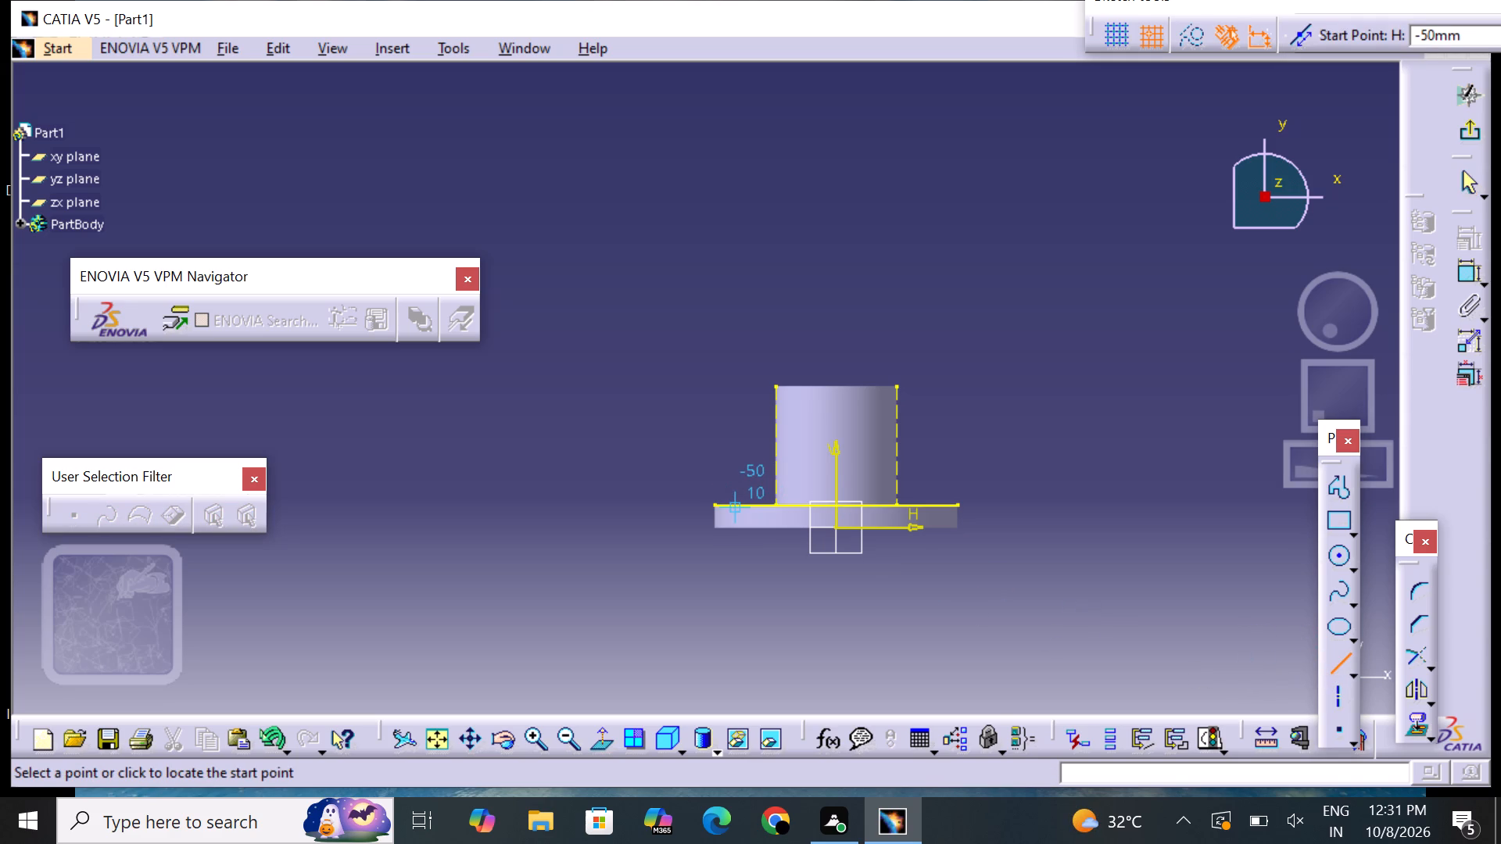
pyautogui.click(777, 408)
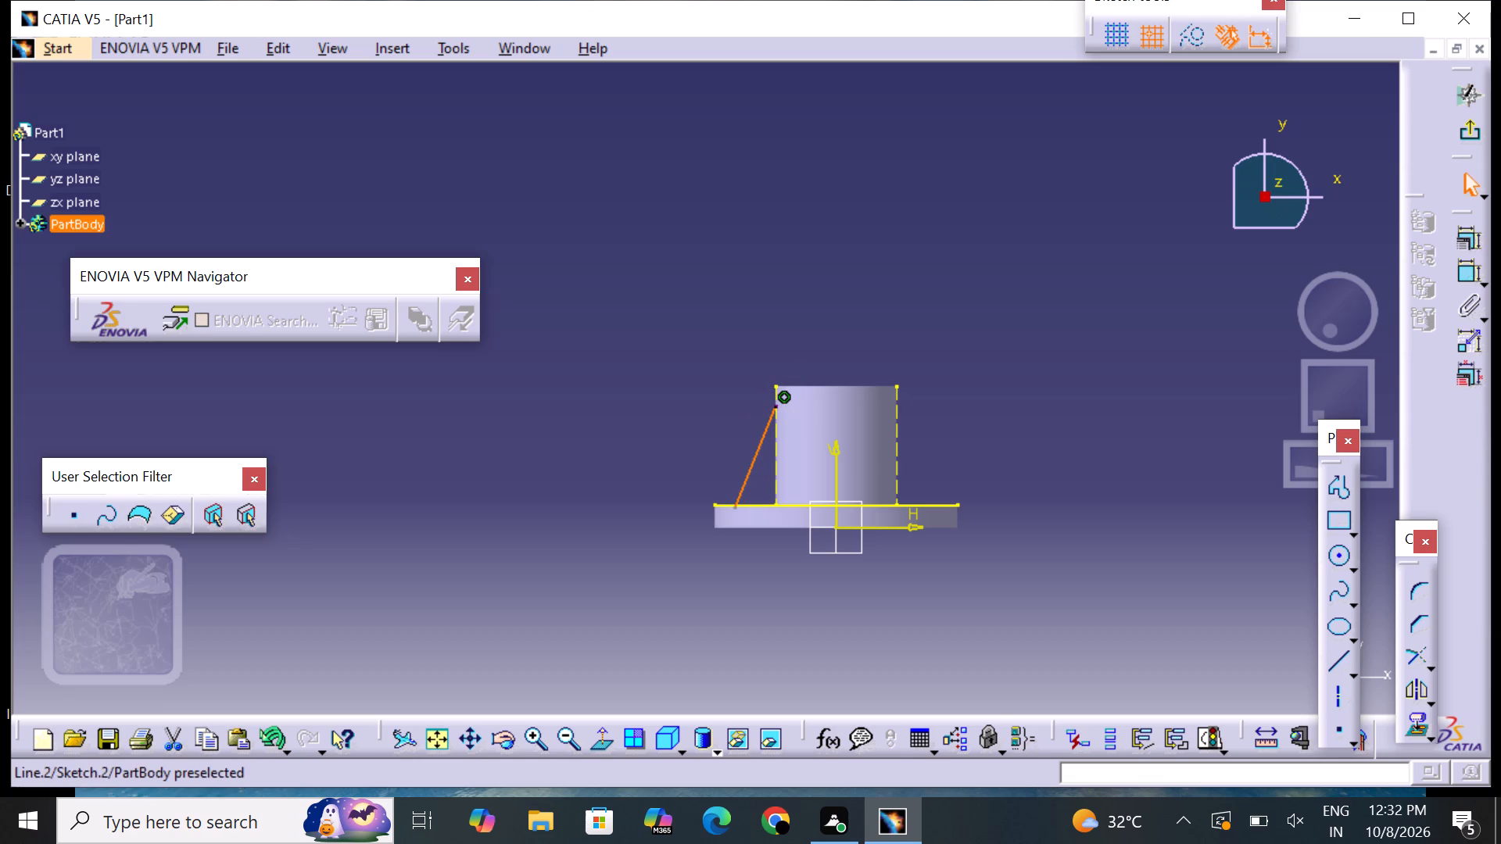
pyautogui.click(710, 429)
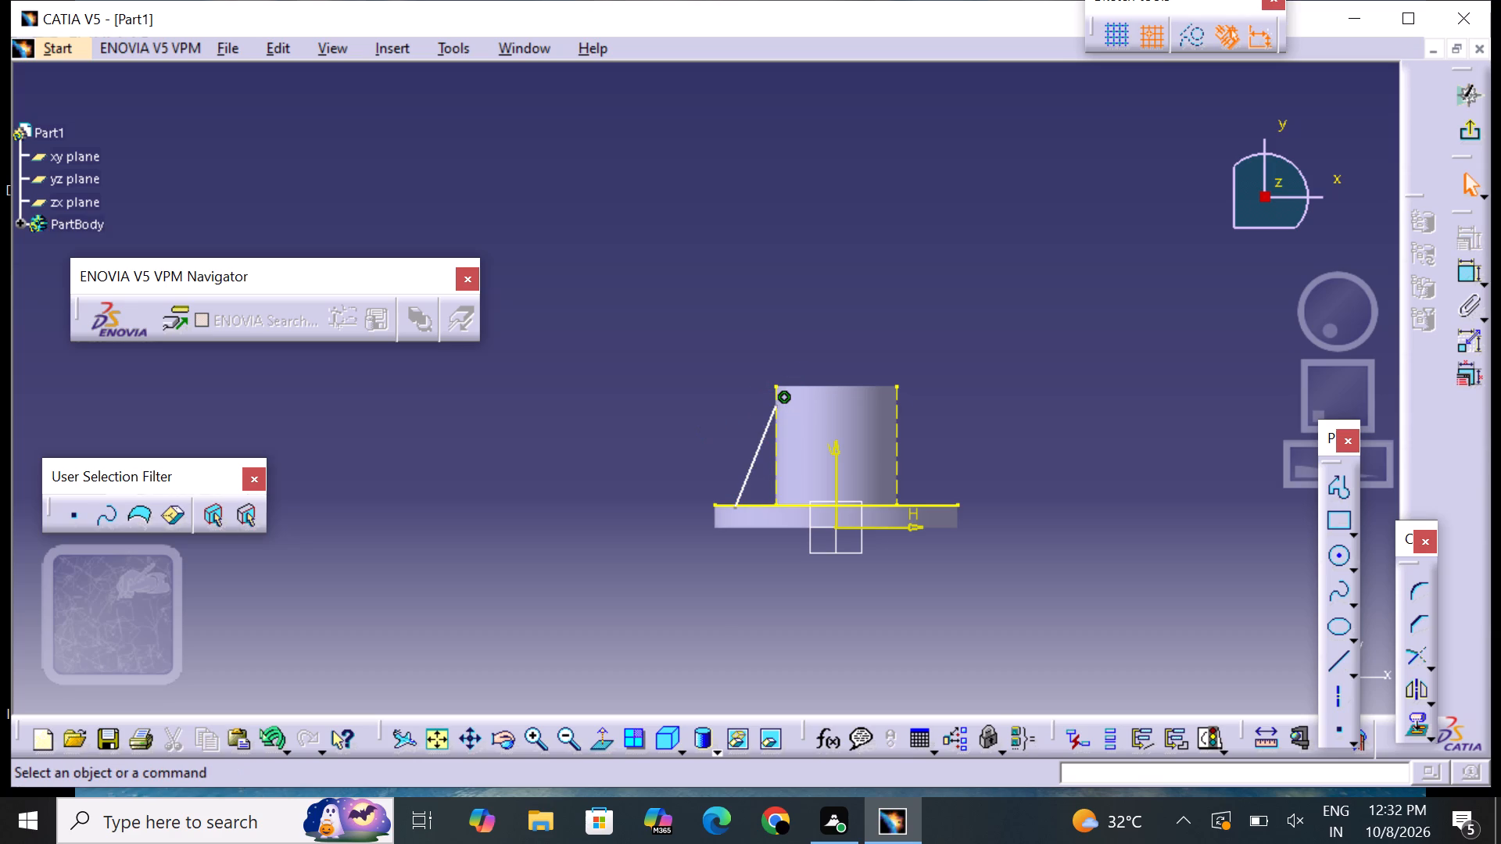
# Constrain the angle between the slanted line and the cylinder's adjacent silhouette edge to 30 degrees.
pyautogui.click(1463, 260)
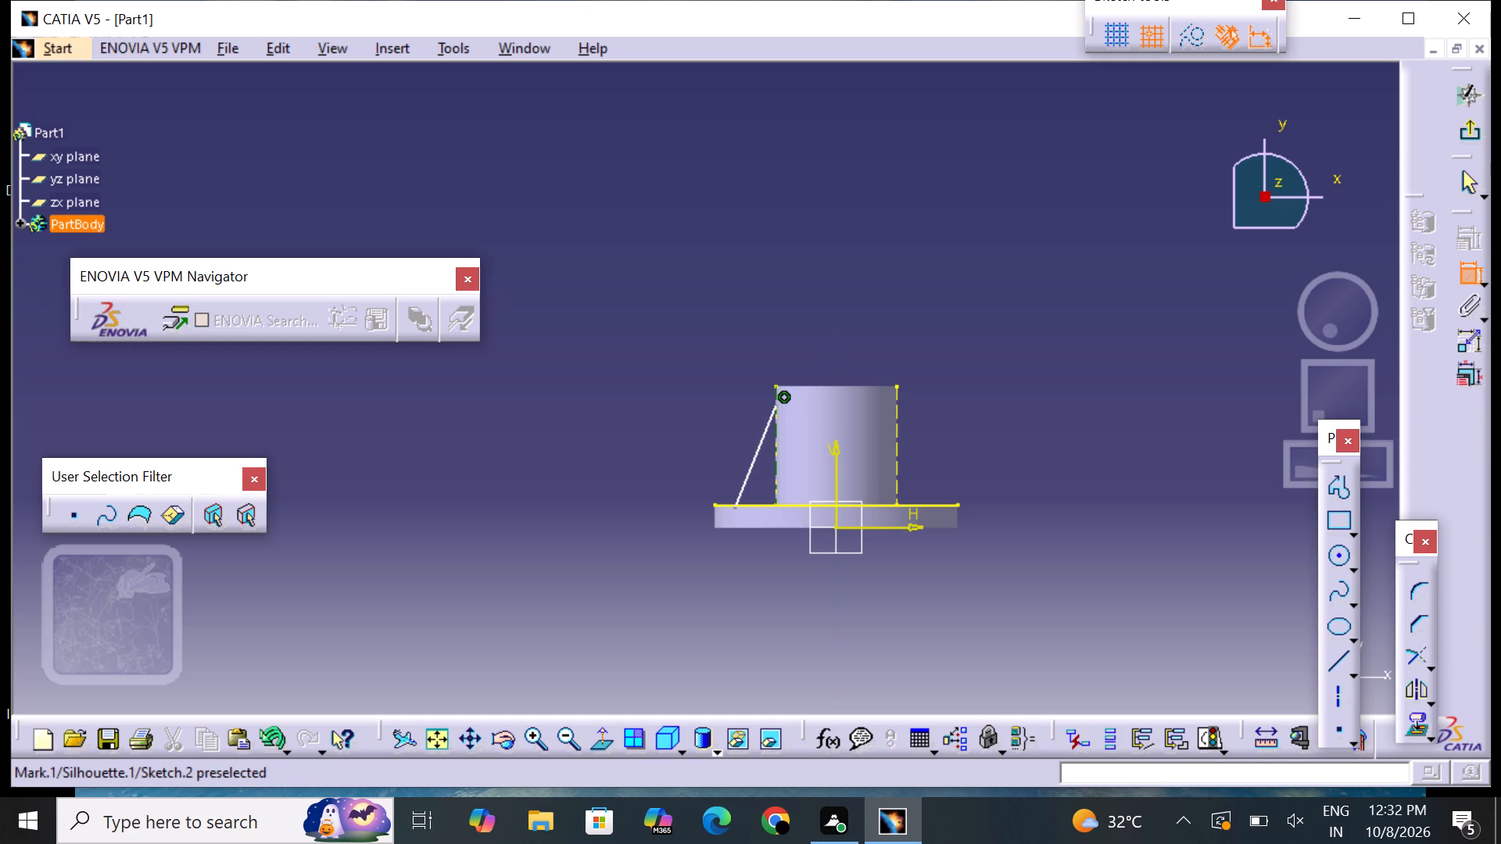
pyautogui.click(777, 488)
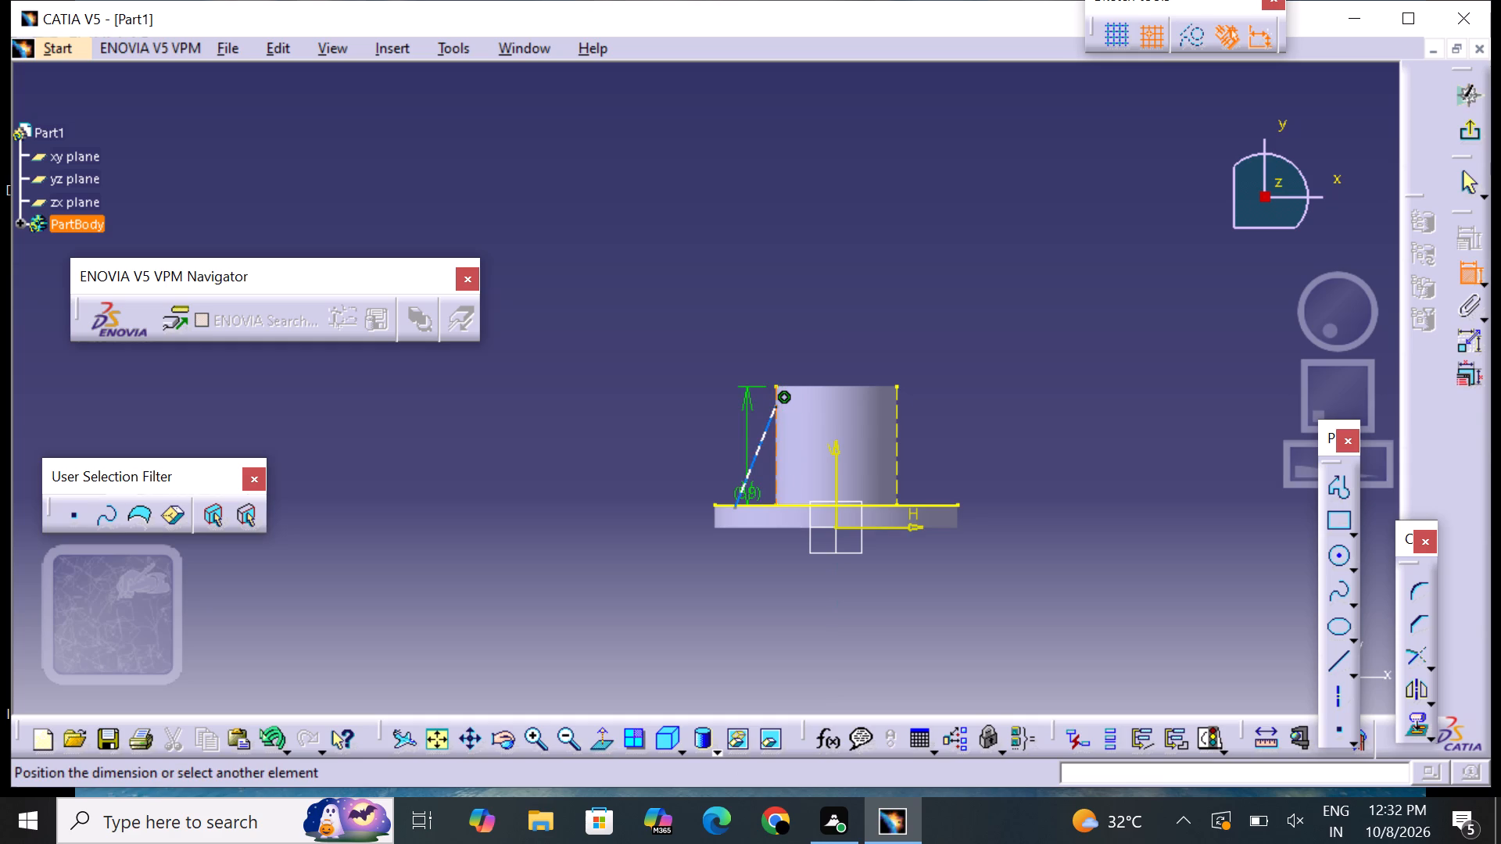
pyautogui.click(740, 492)
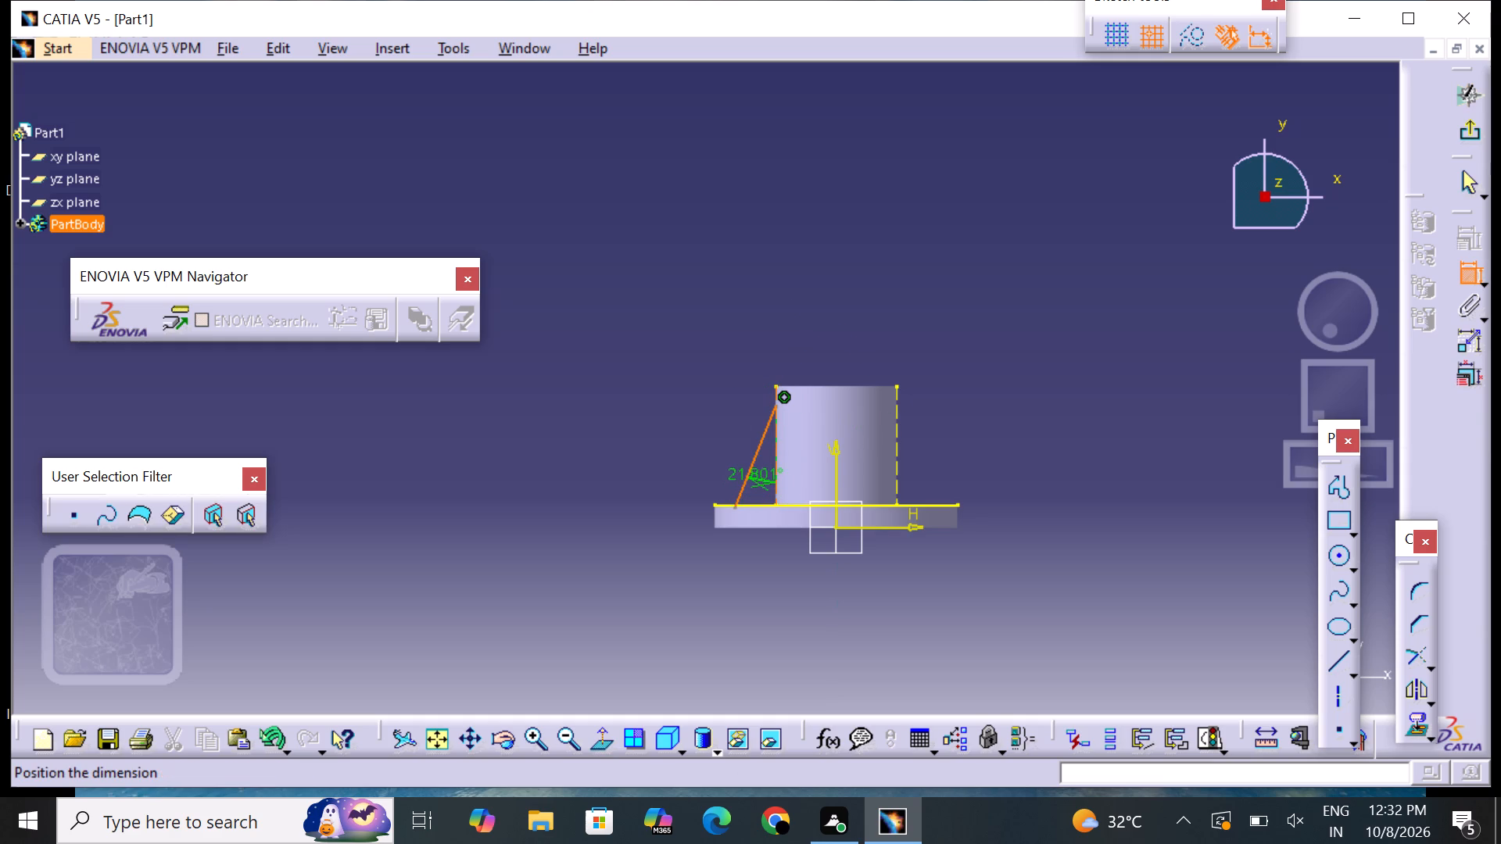
pyautogui.click(768, 474)
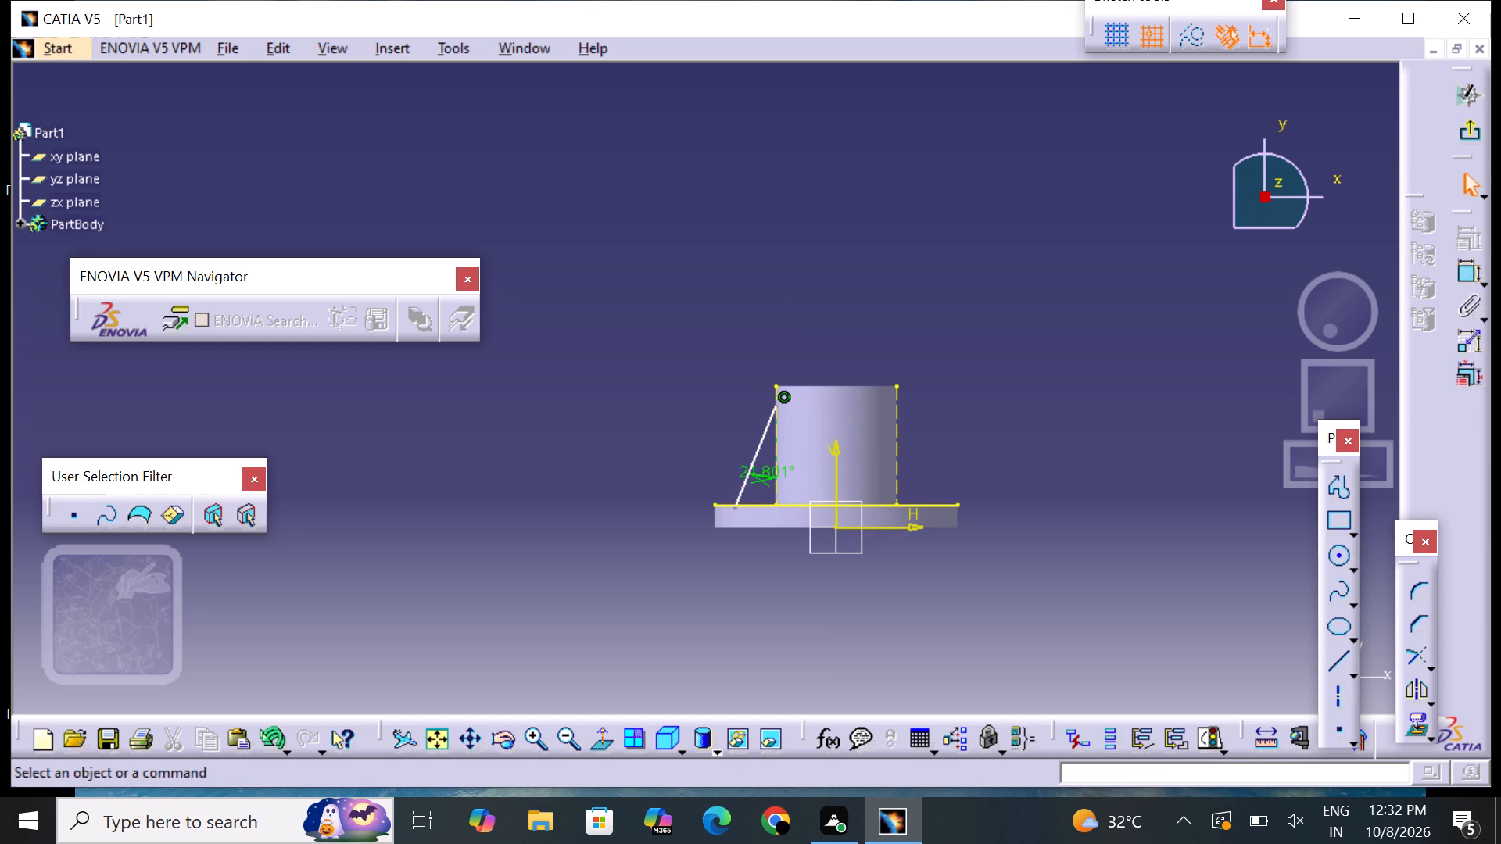
pyautogui.doubleClick(765, 477)
pyautogui.press('BackSpace')
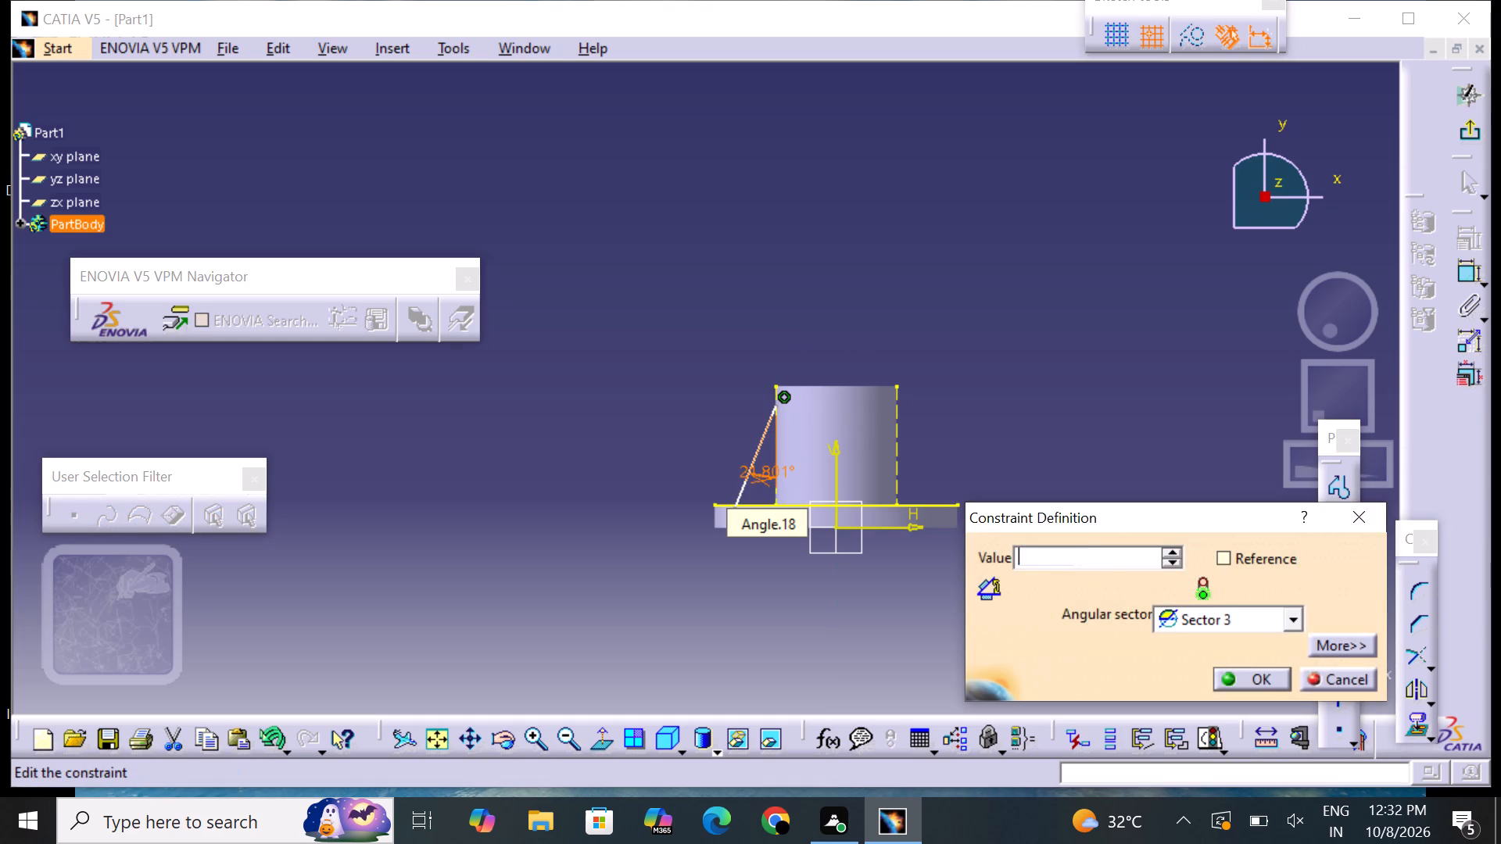
pyautogui.write('30')
pyautogui.press('Return')
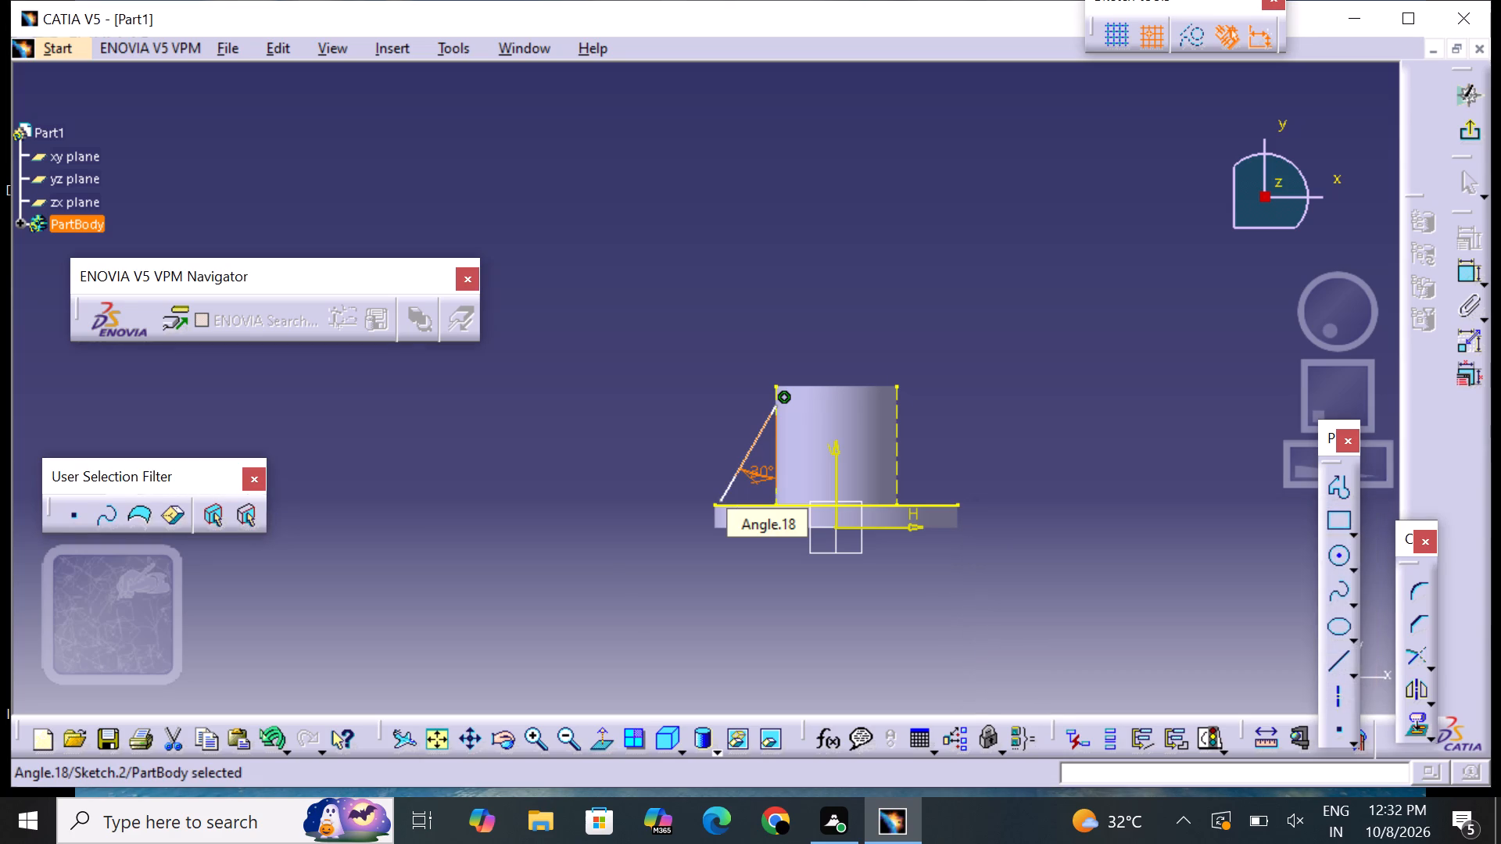
pyautogui.click(1066, 374)
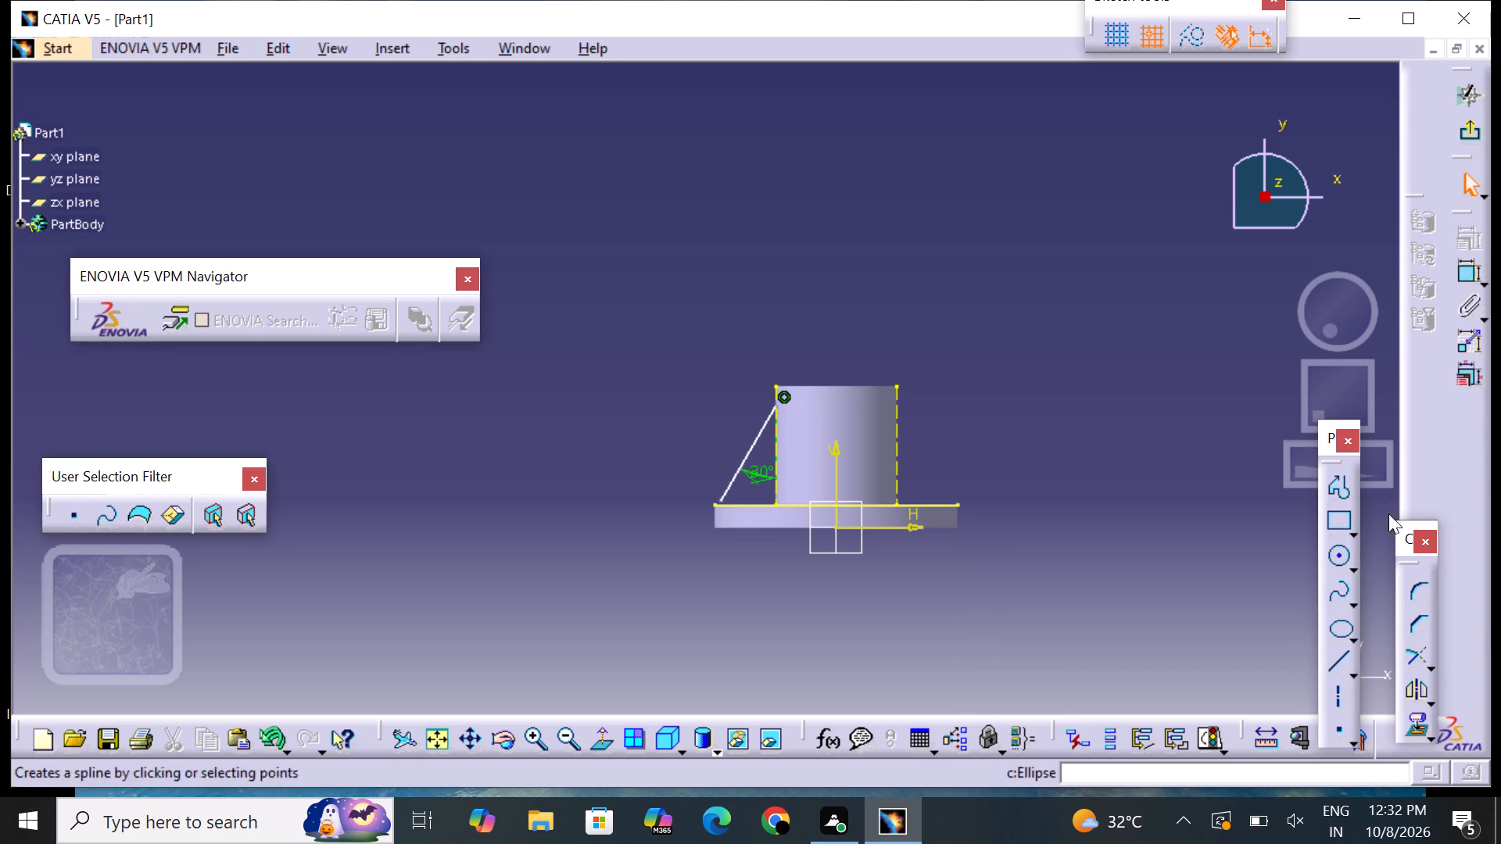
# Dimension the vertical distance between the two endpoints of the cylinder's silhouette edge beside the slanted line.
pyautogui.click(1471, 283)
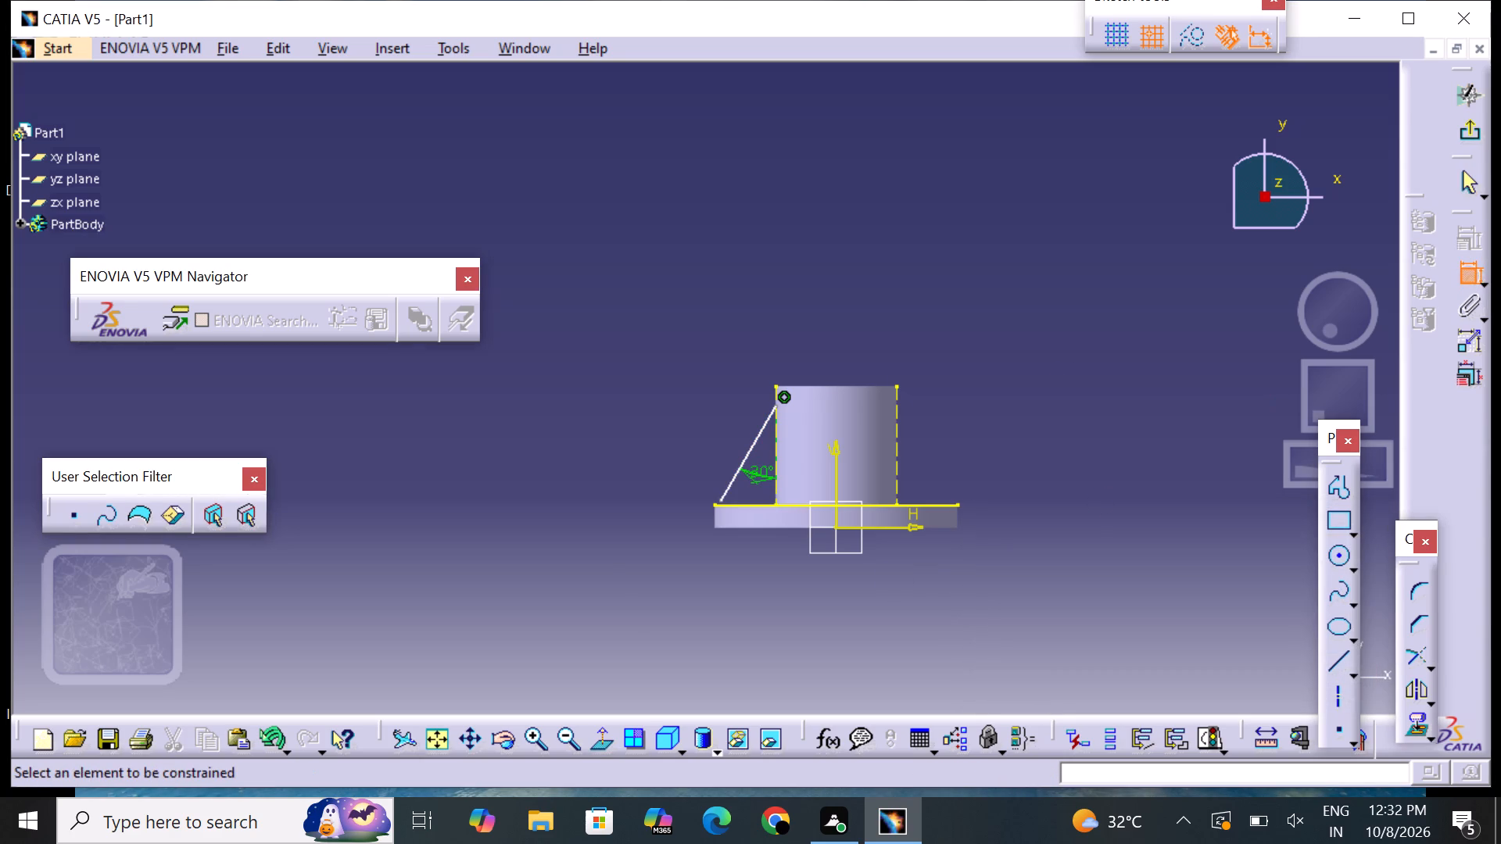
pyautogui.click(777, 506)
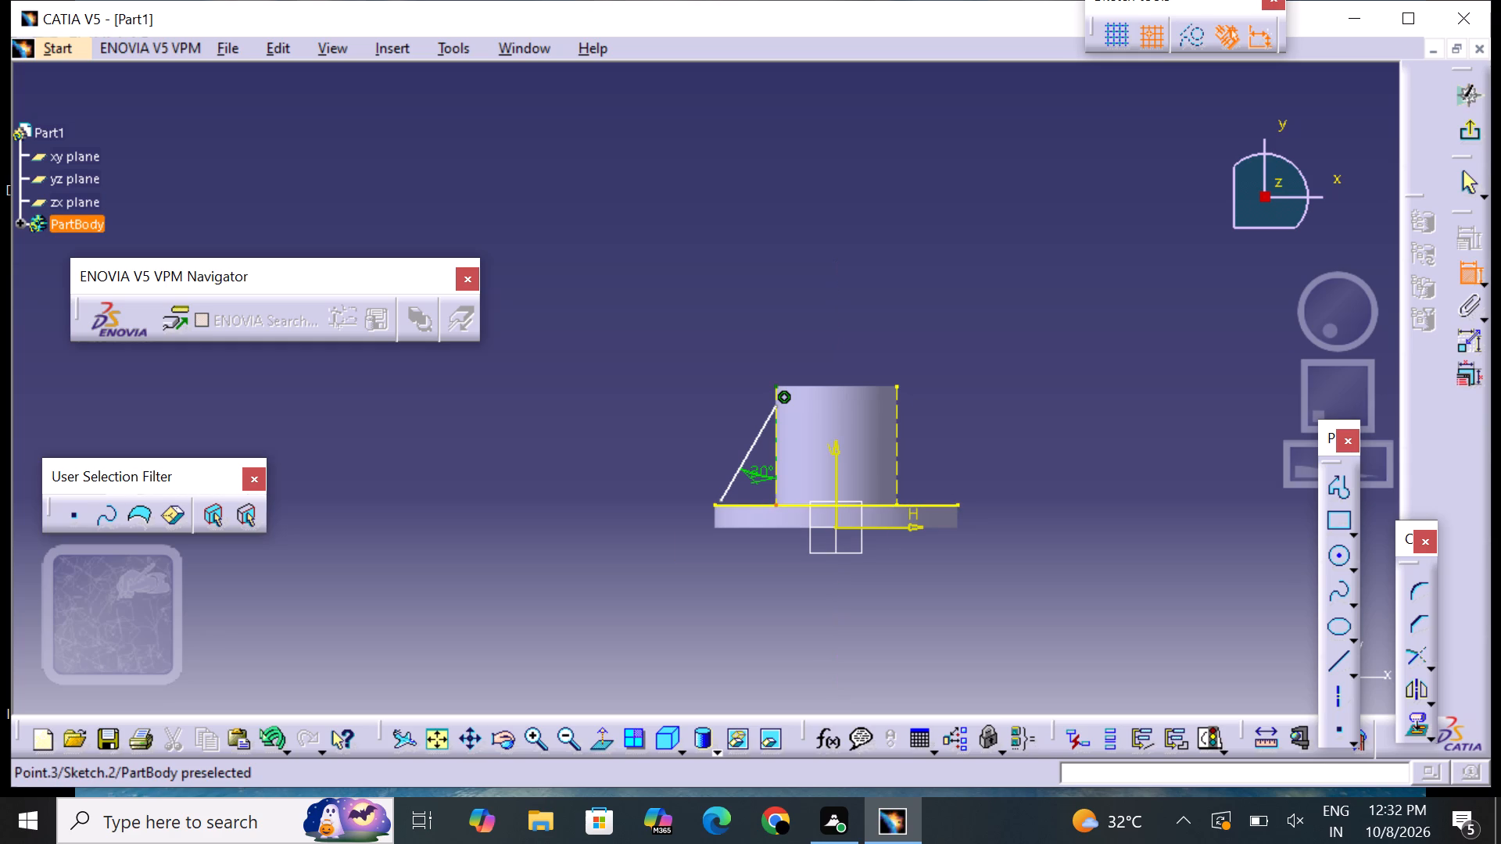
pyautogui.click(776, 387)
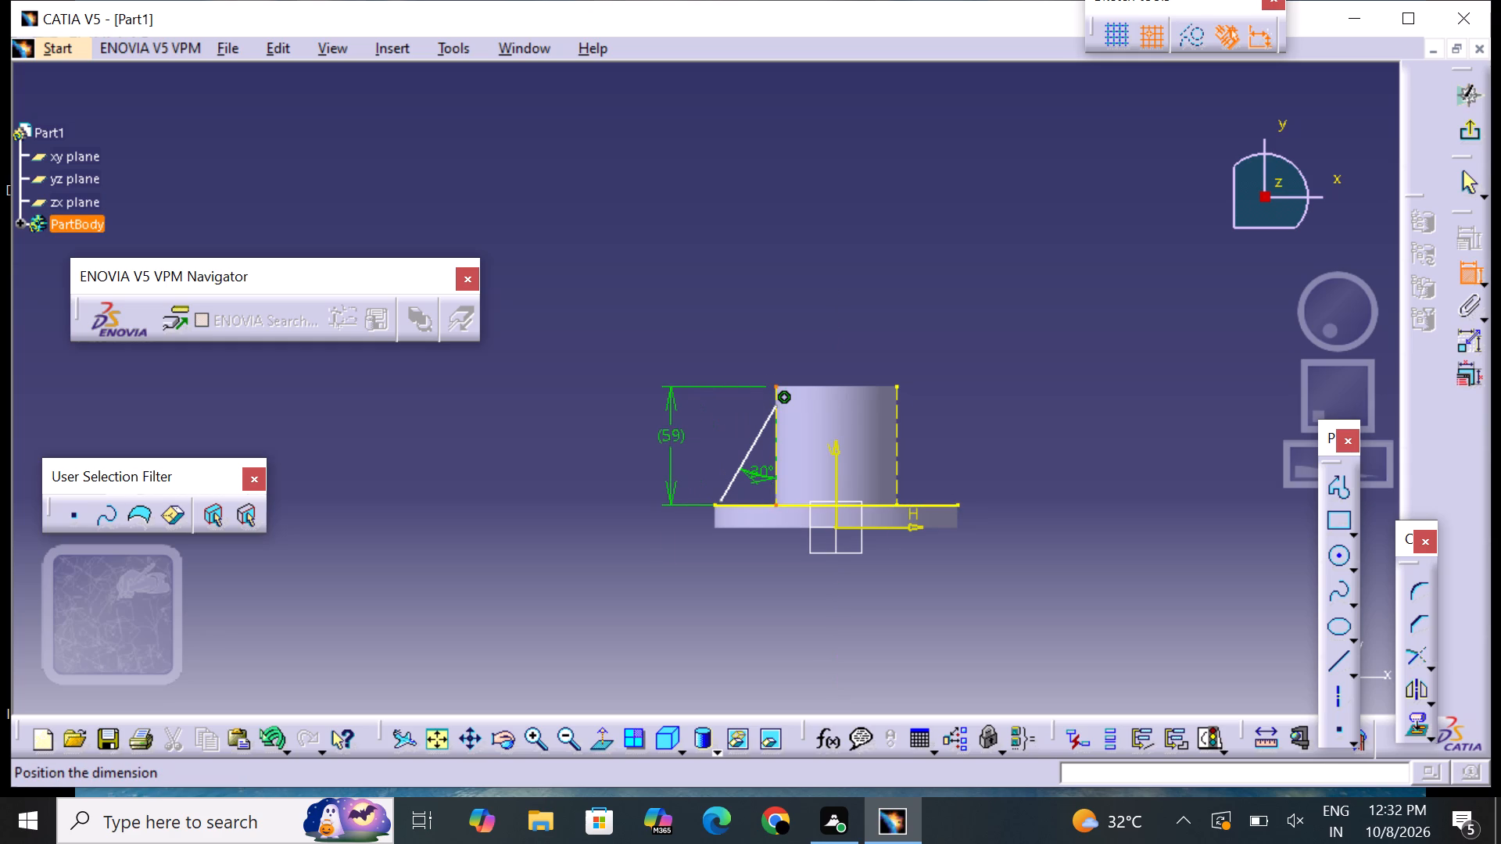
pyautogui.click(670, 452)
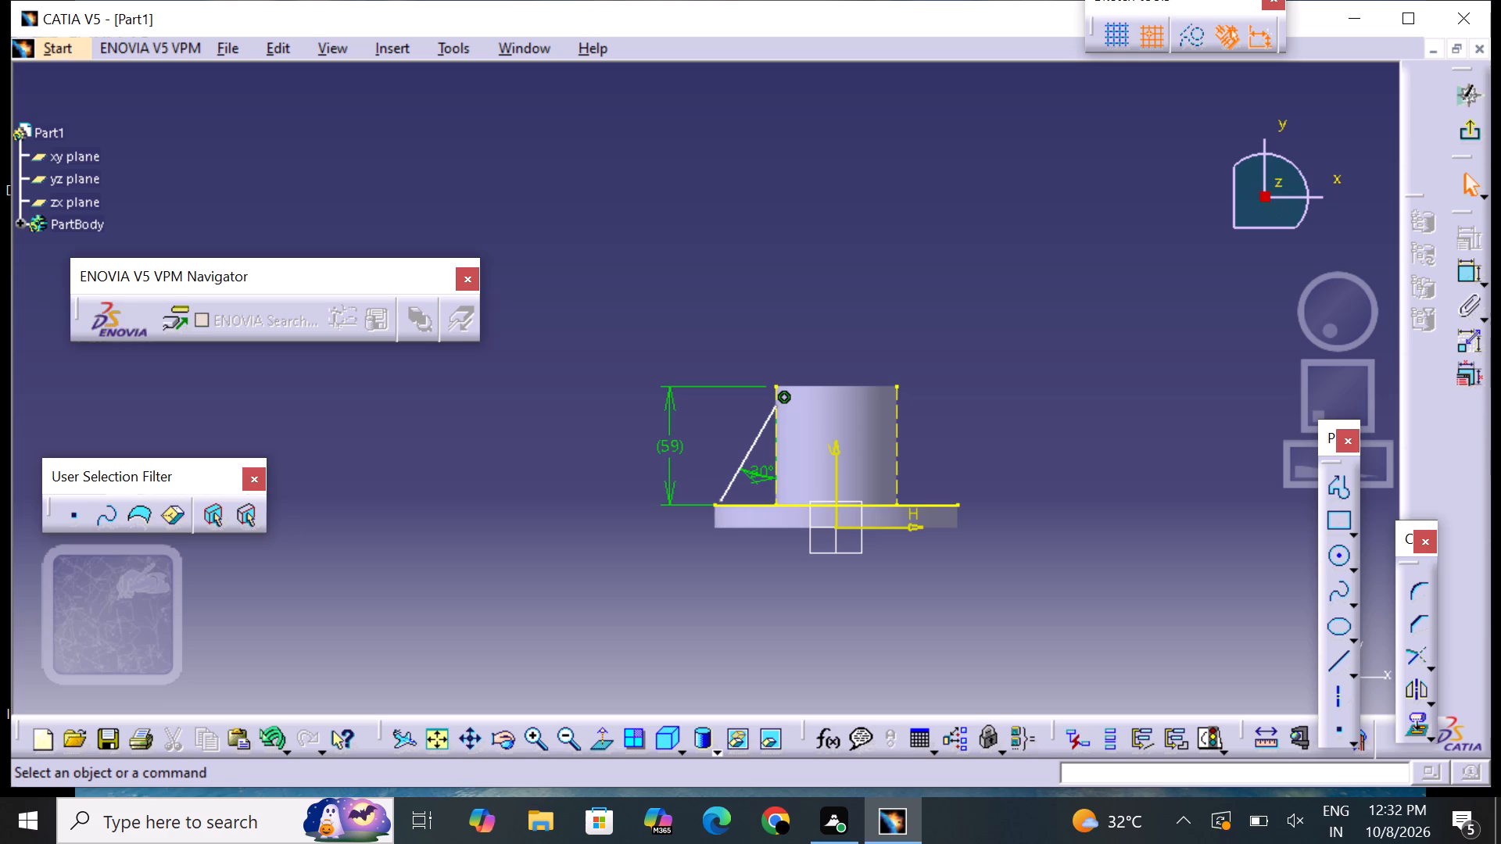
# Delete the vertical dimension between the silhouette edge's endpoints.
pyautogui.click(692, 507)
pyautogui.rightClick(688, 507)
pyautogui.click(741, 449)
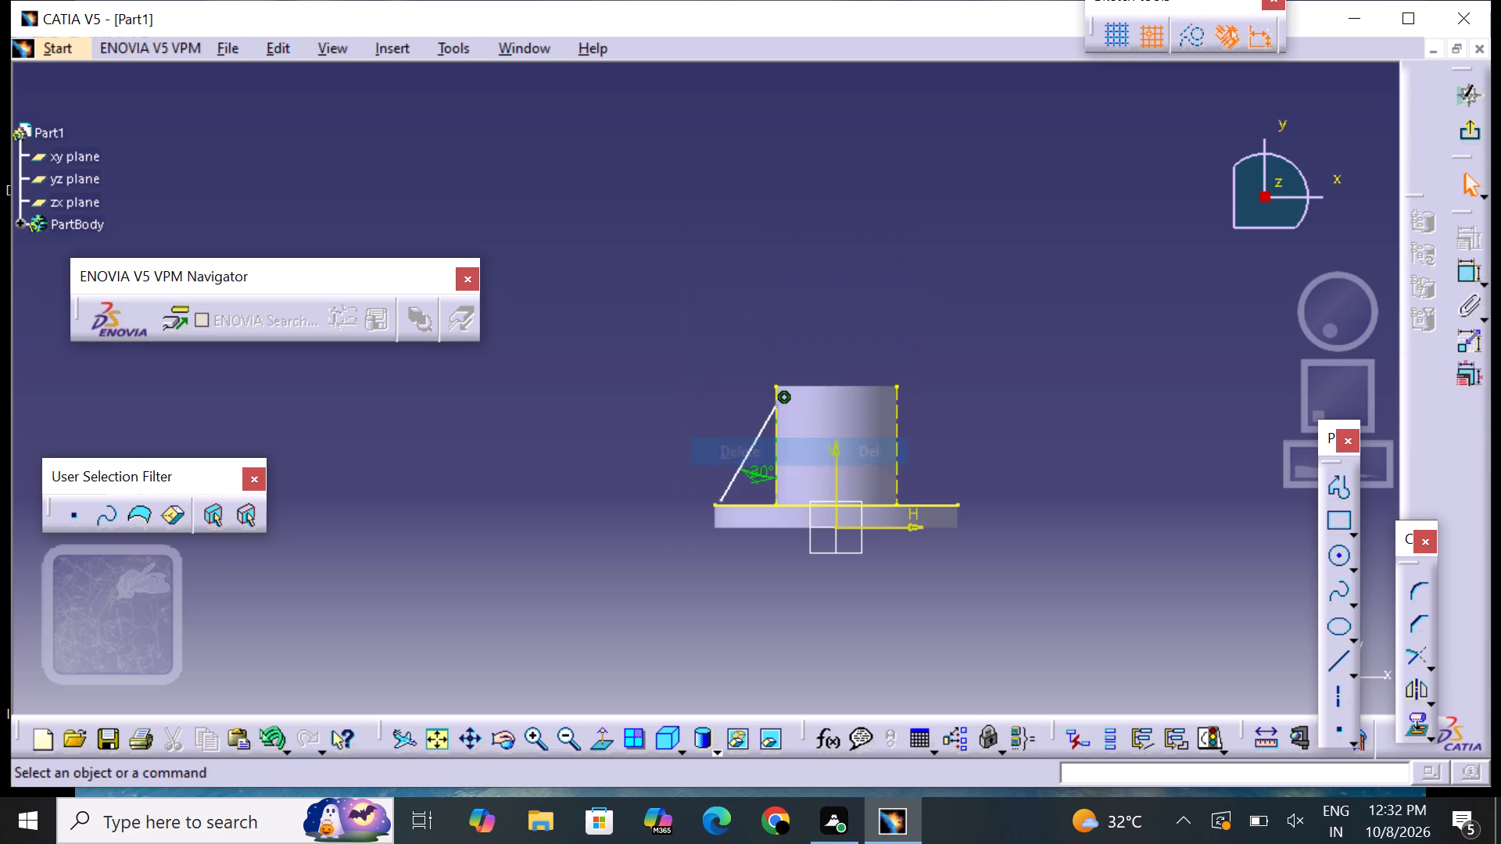
# Dimension the vertical distance from the silhouette edge's top endpoint to the flange's bottom edge.
pyautogui.click(1463, 273)
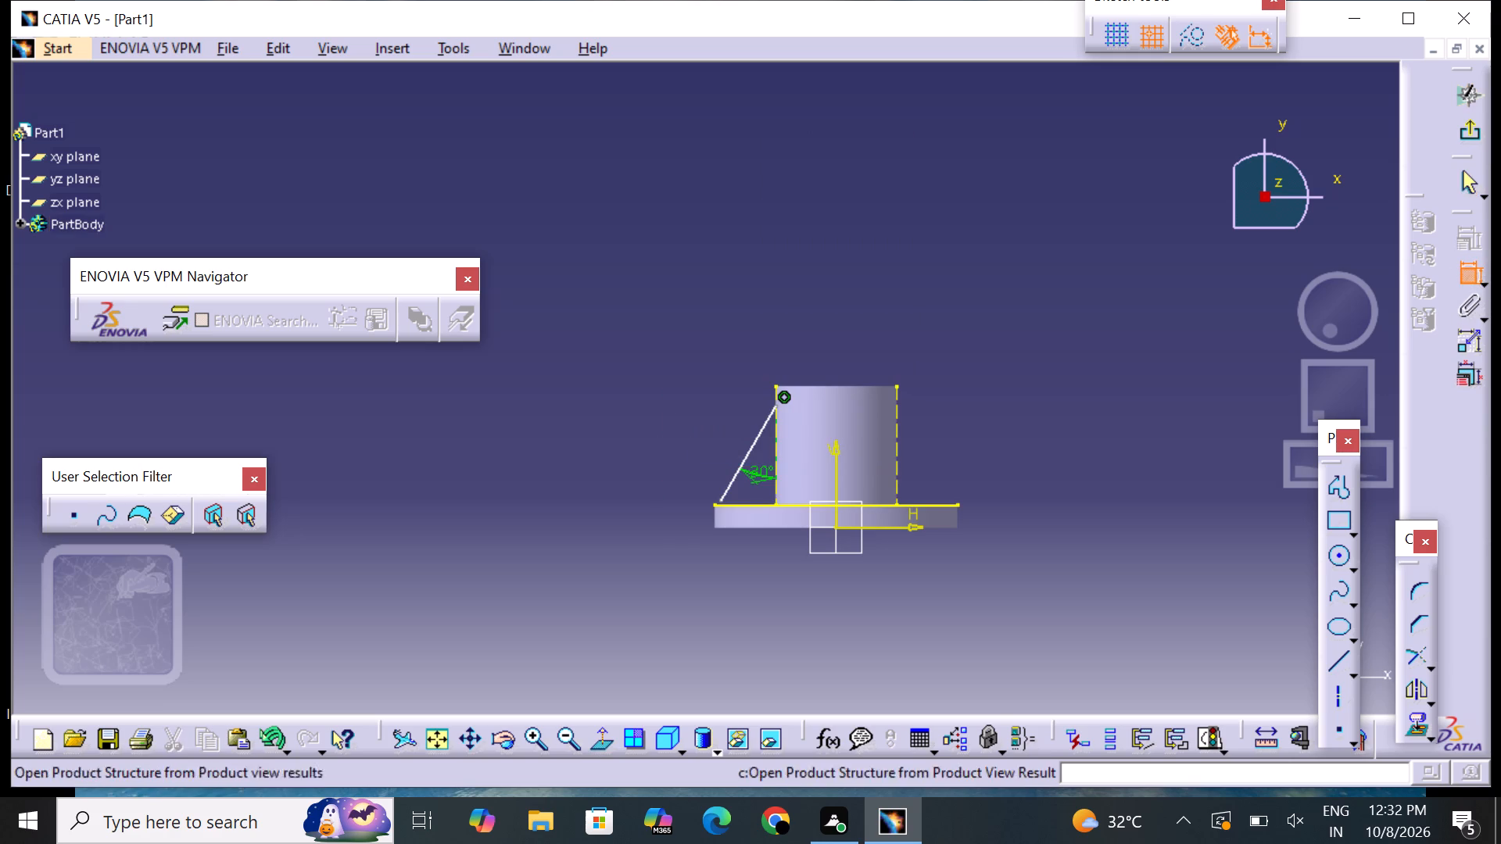
pyautogui.click(775, 386)
pyautogui.click(777, 531)
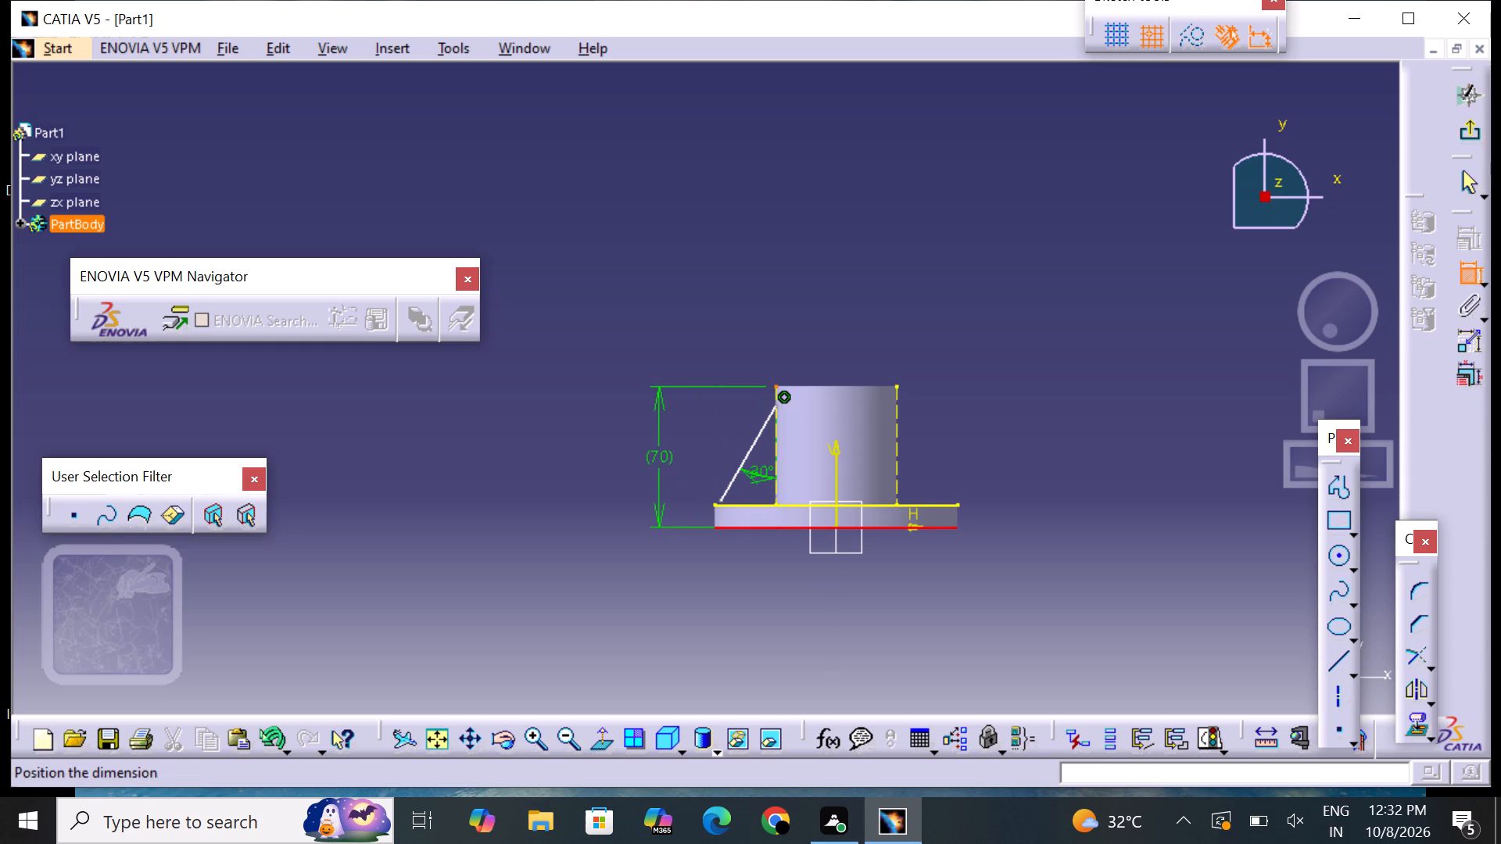
pyautogui.click(661, 453)
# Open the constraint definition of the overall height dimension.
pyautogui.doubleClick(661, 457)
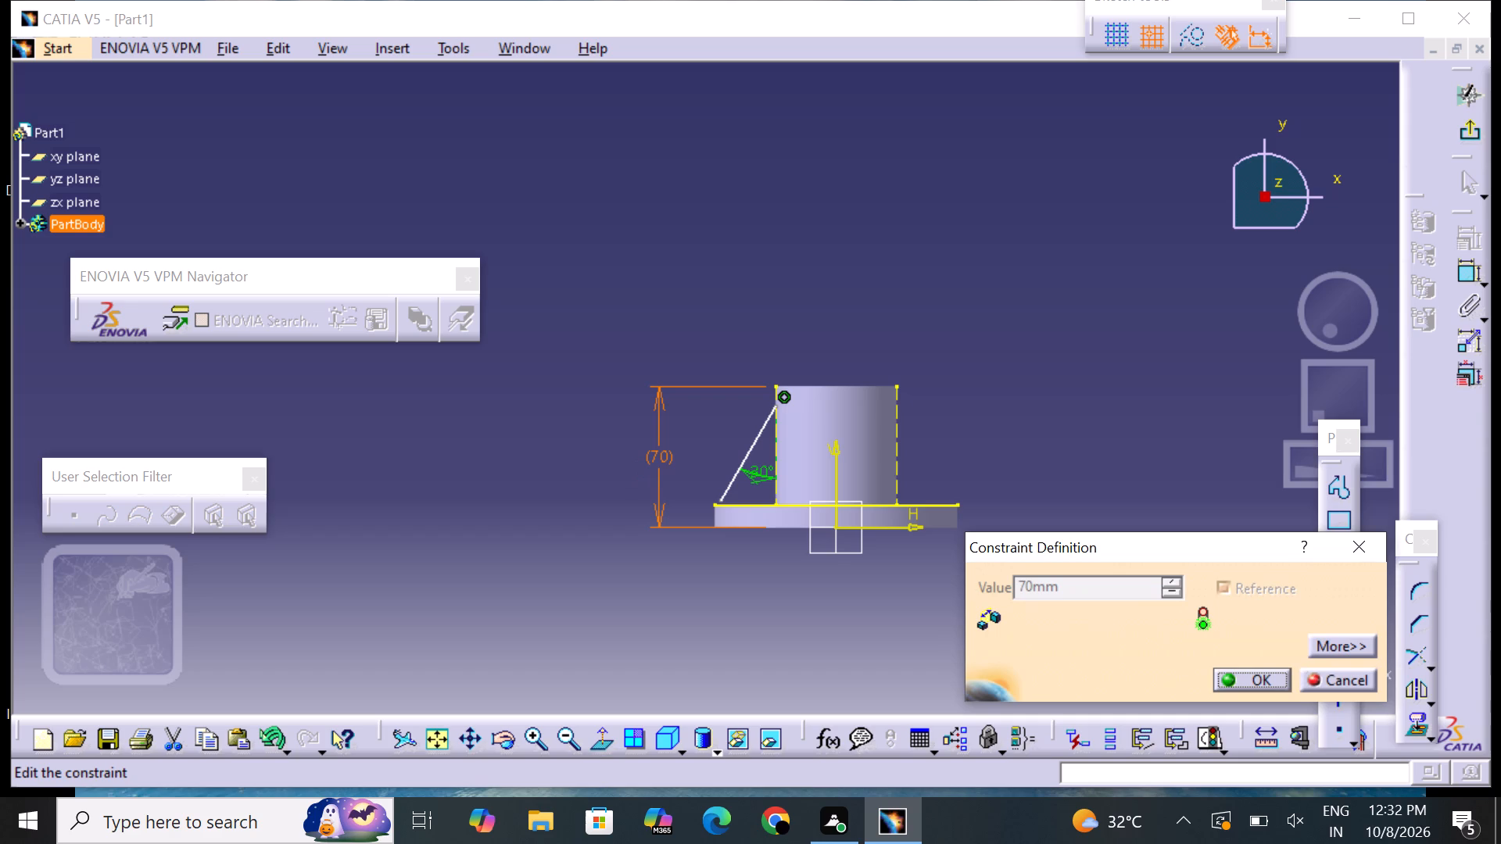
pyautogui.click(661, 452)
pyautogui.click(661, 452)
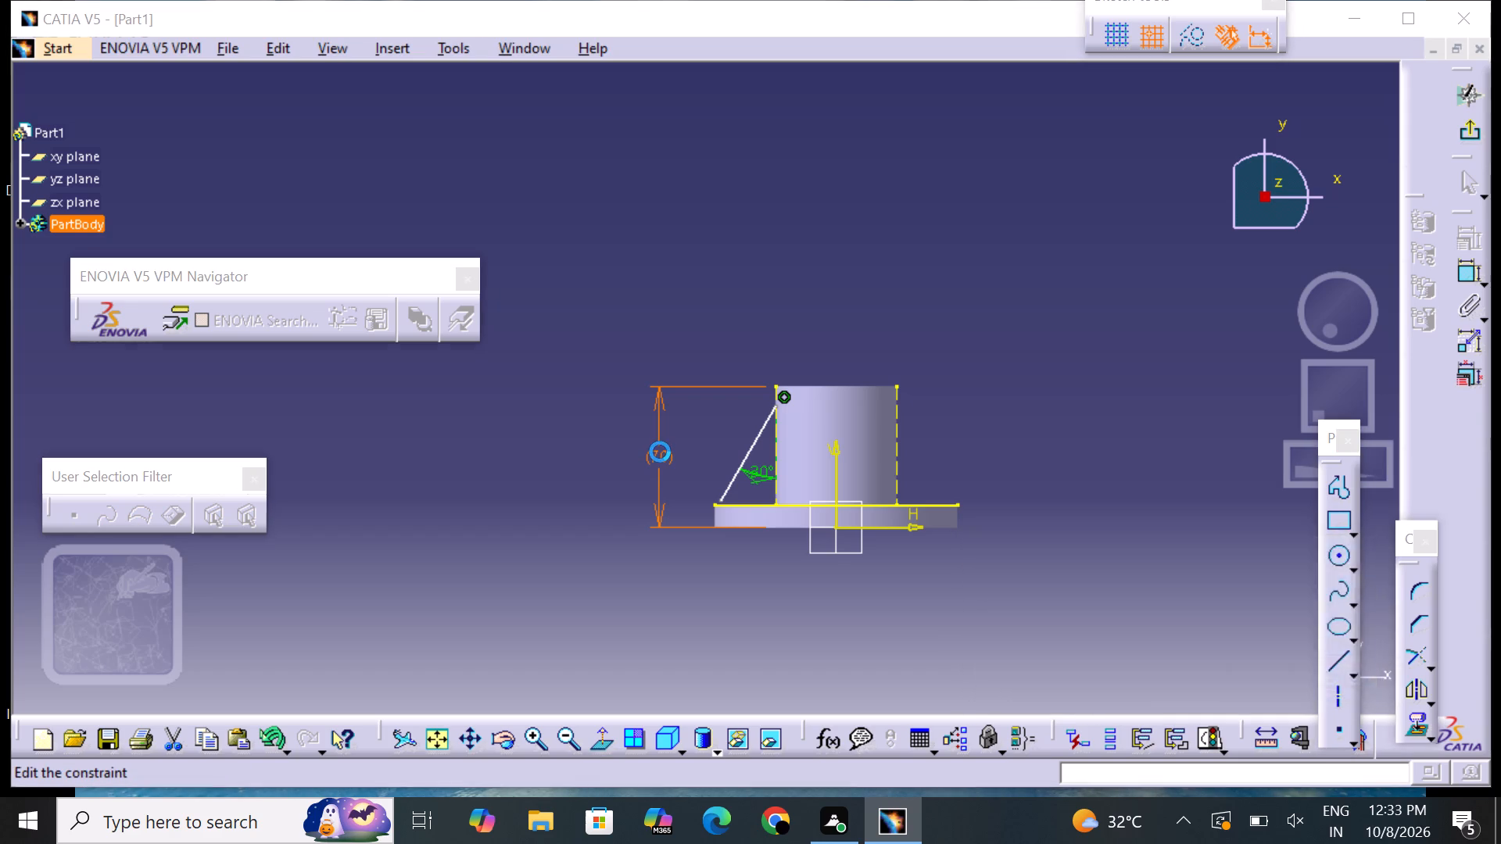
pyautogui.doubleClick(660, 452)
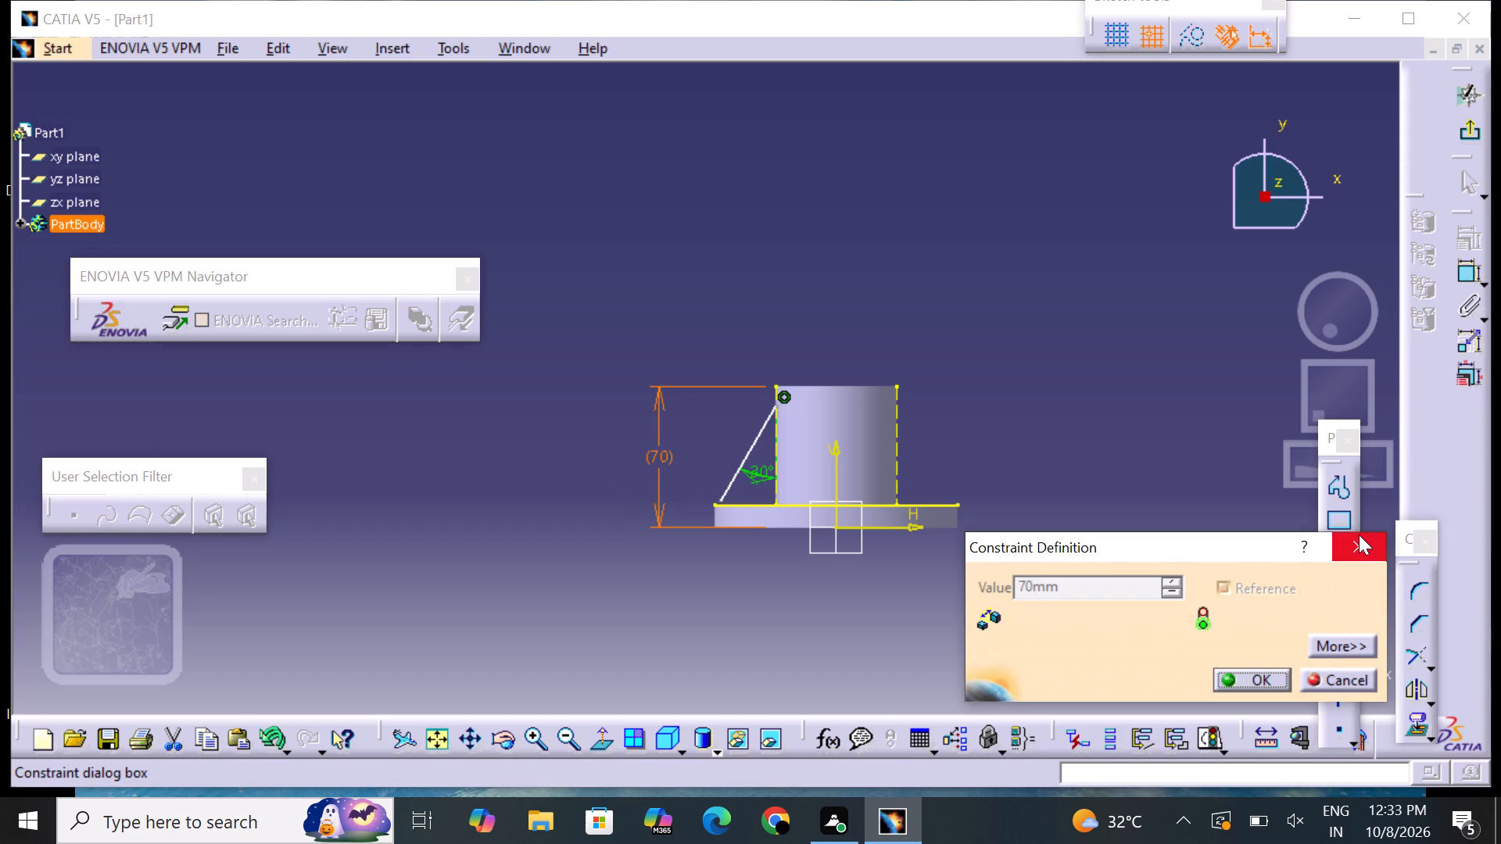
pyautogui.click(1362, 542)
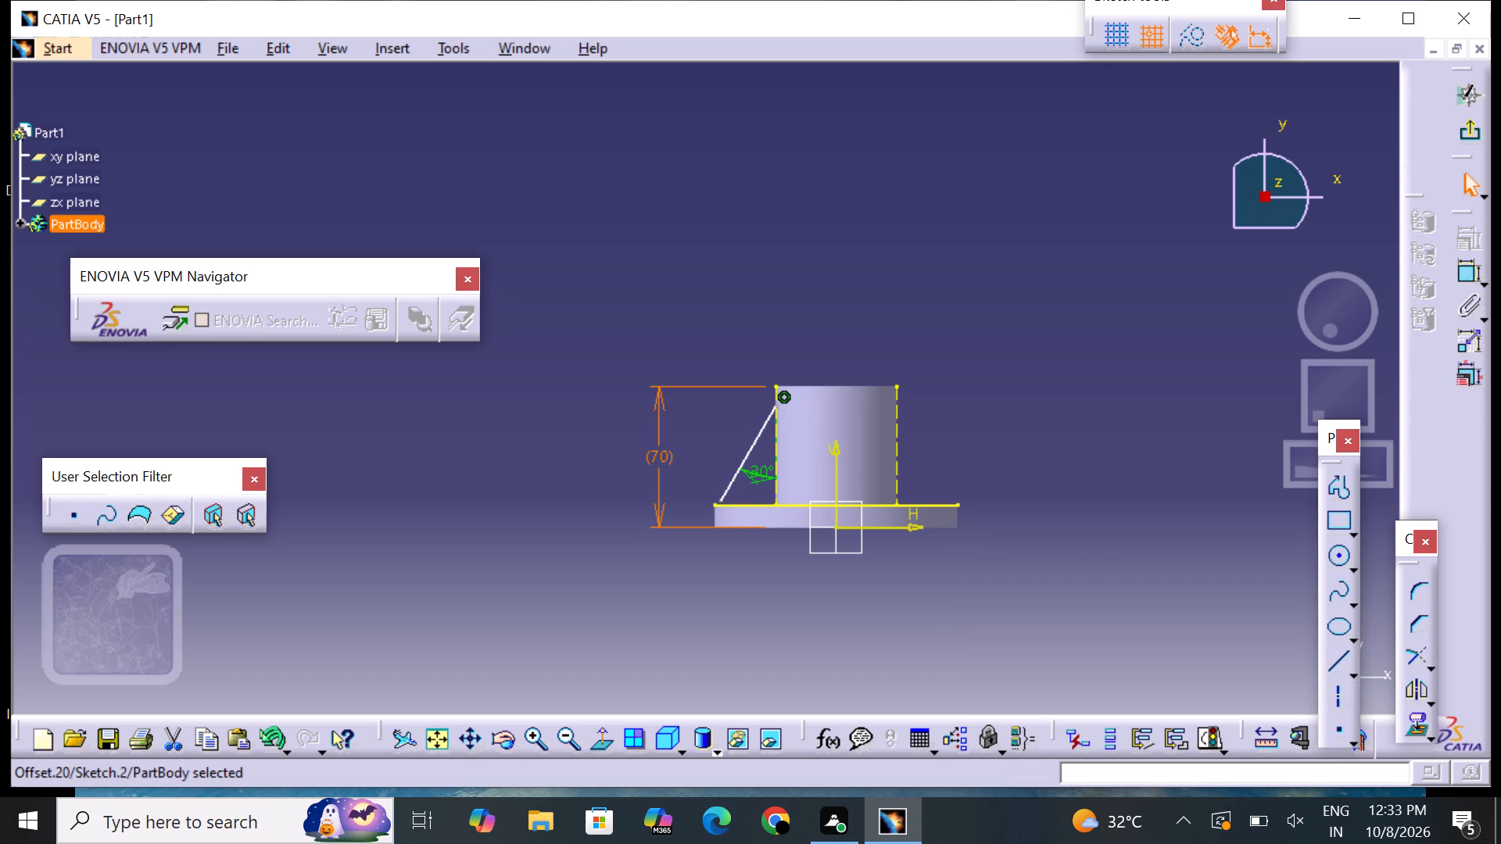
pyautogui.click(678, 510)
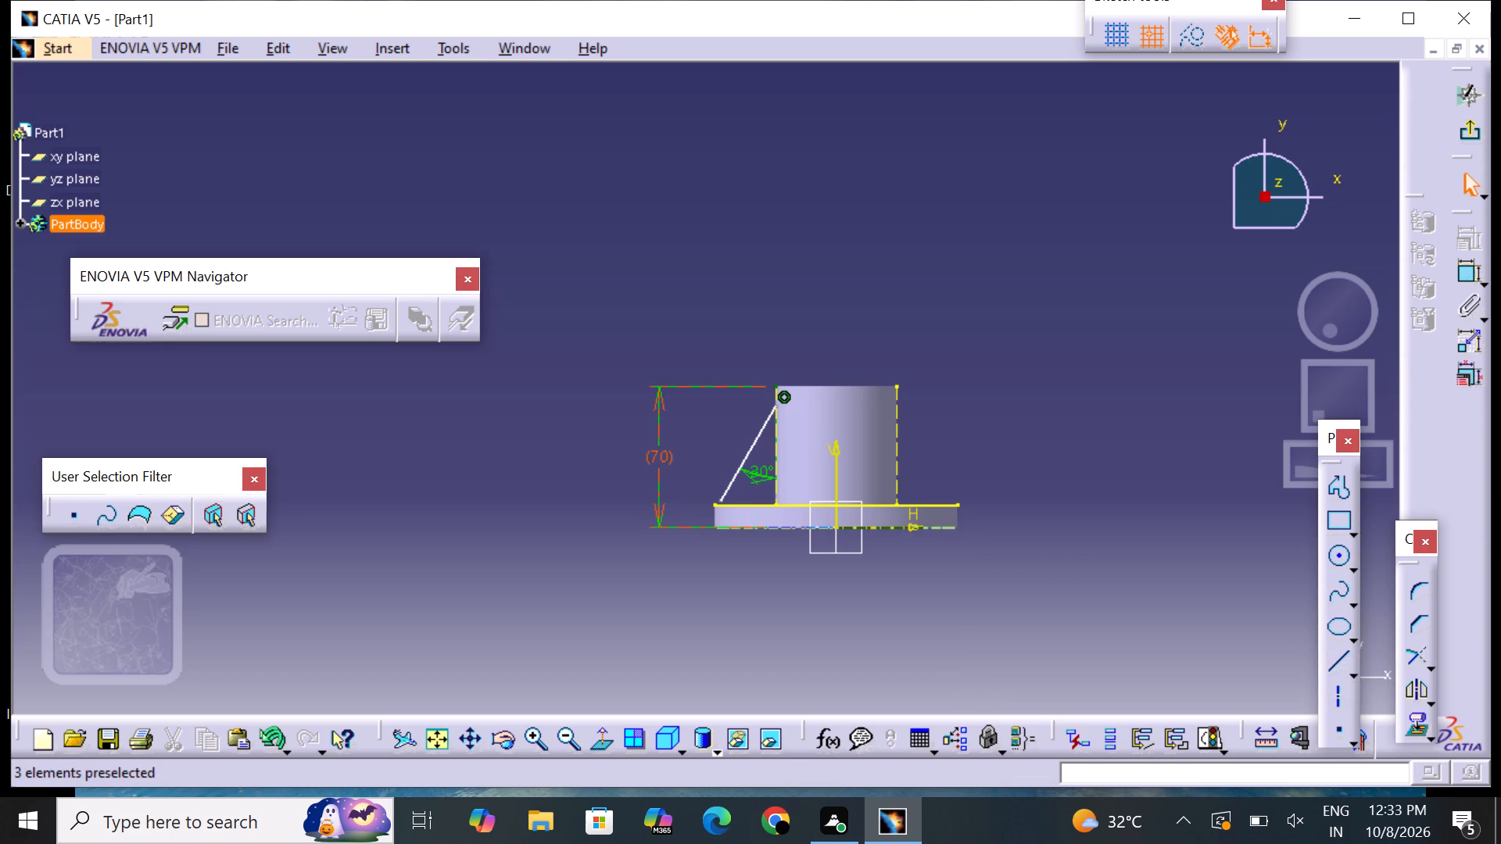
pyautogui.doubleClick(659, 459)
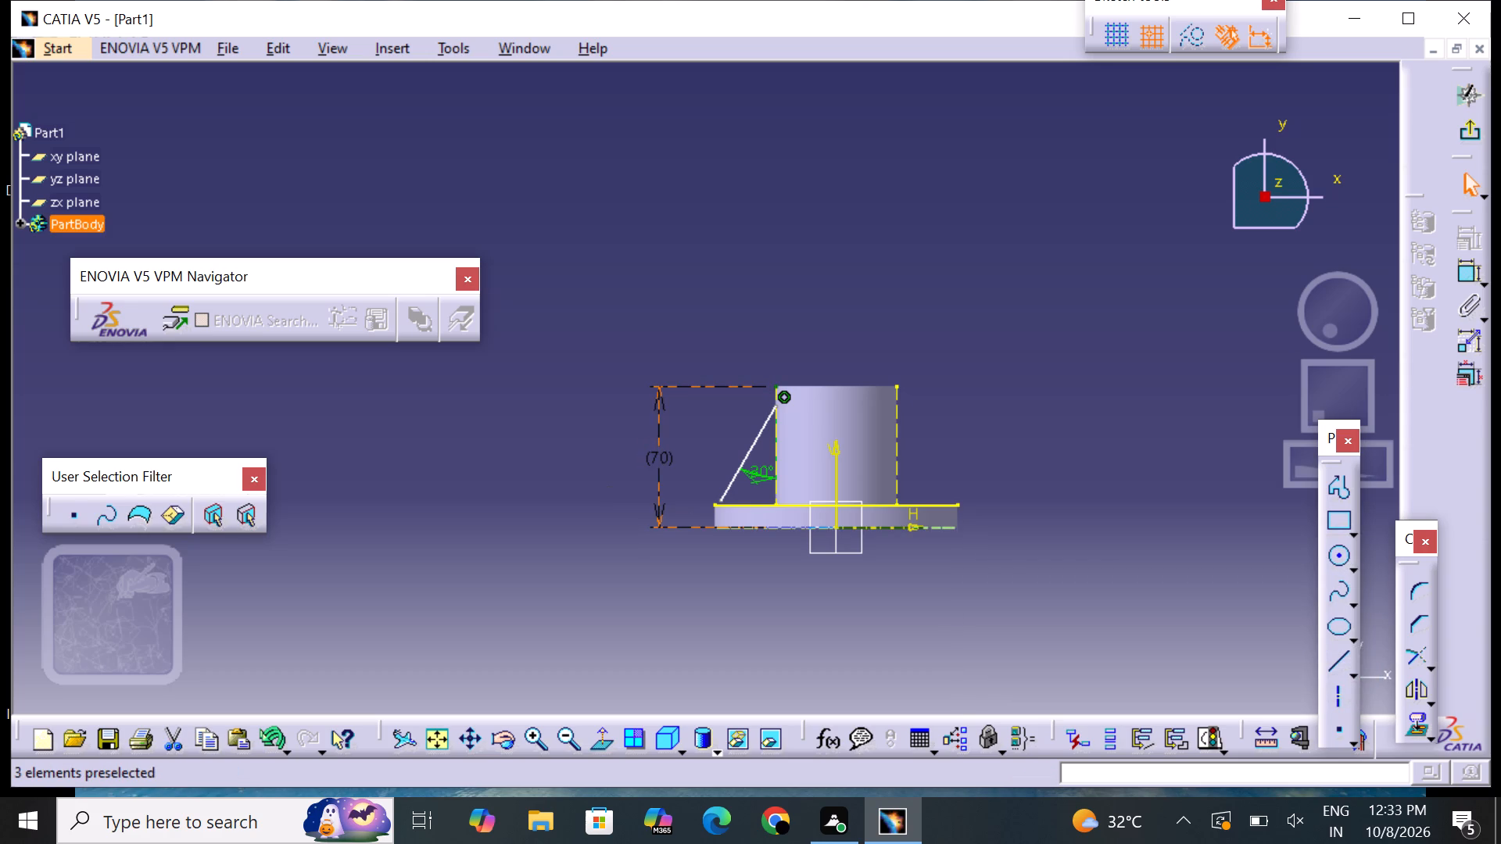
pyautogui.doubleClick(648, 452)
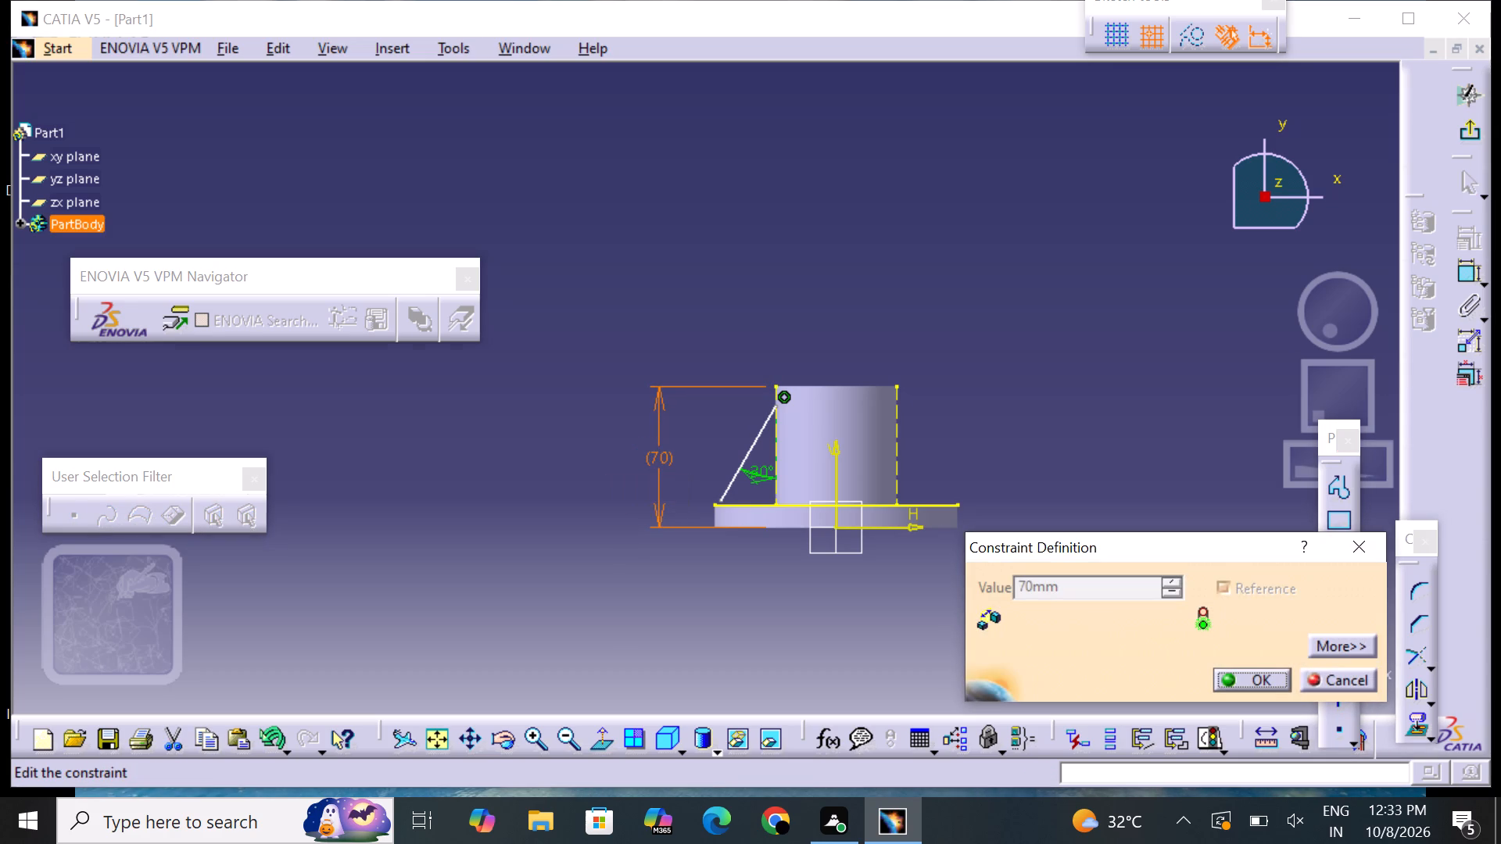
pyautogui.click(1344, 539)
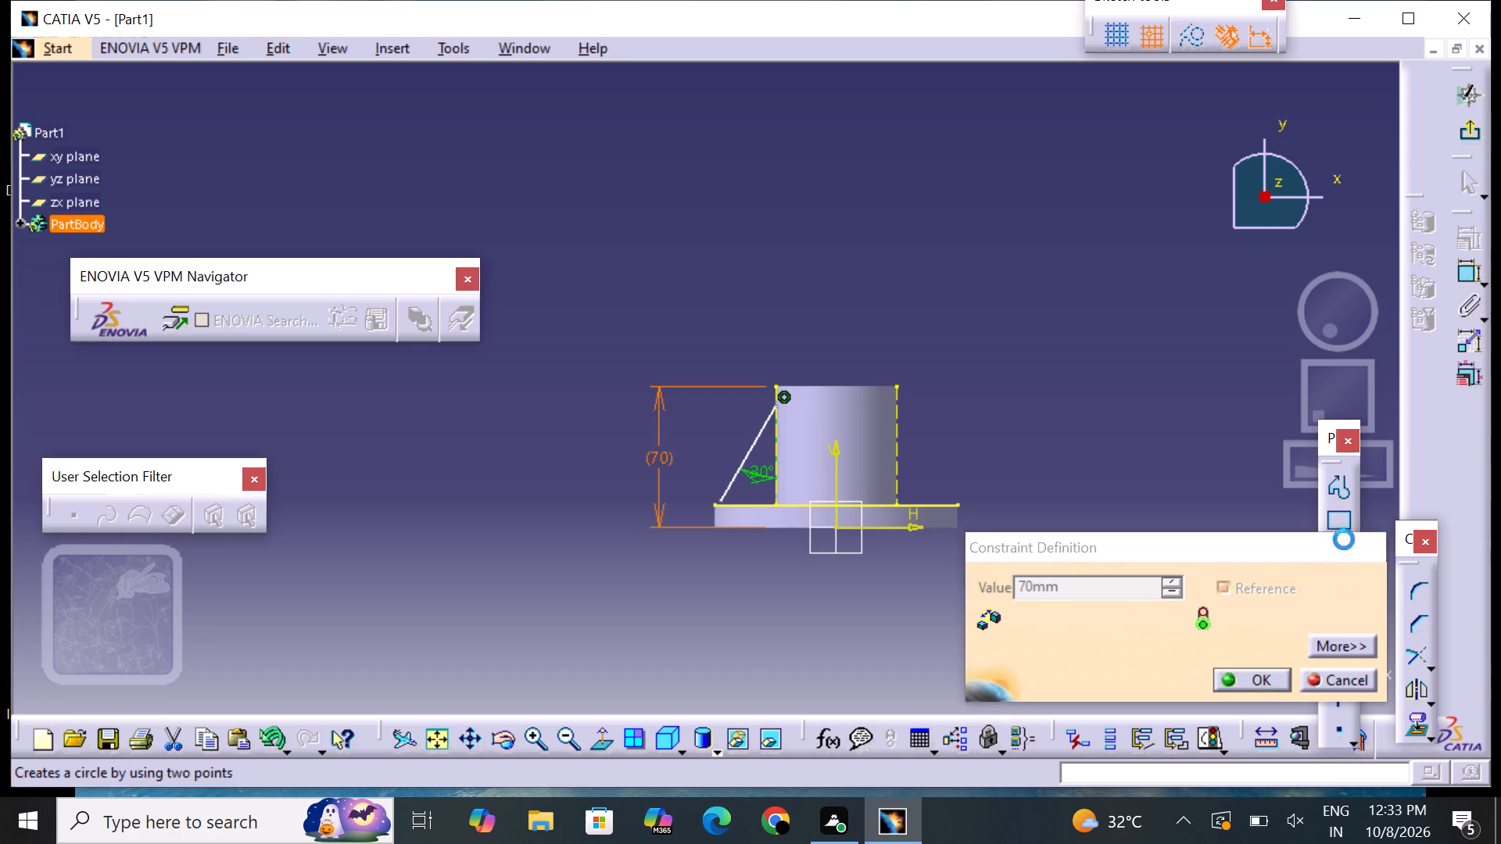
# Delete the overall height dimension between the cylinder's top endpoint and the flange's bottom edge.
pyautogui.click(658, 466)
pyautogui.rightClick(650, 474)
pyautogui.rightClick(652, 475)
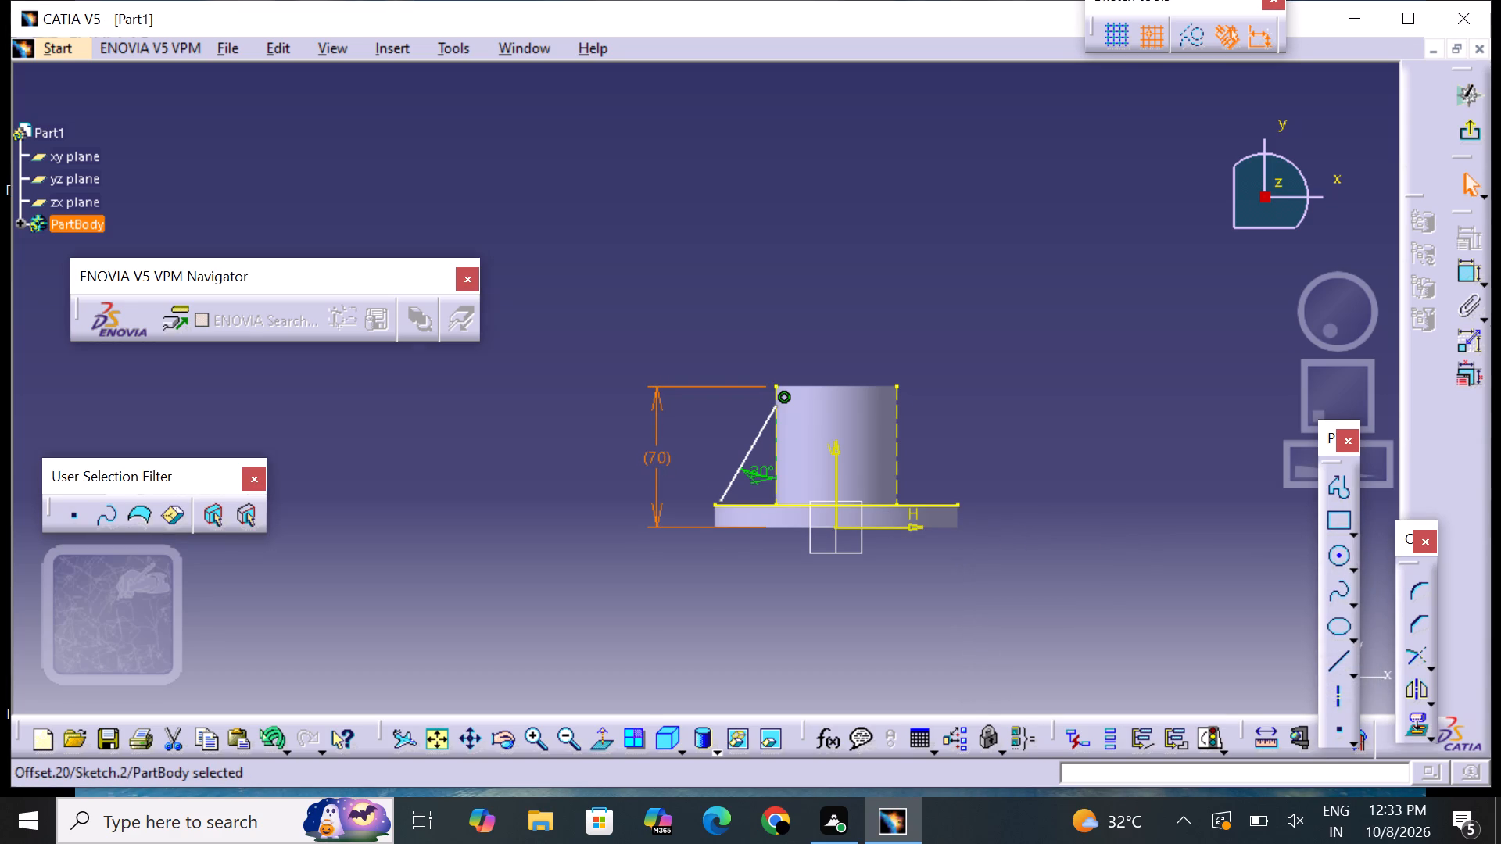
pyautogui.click(691, 526)
pyautogui.rightClick(693, 526)
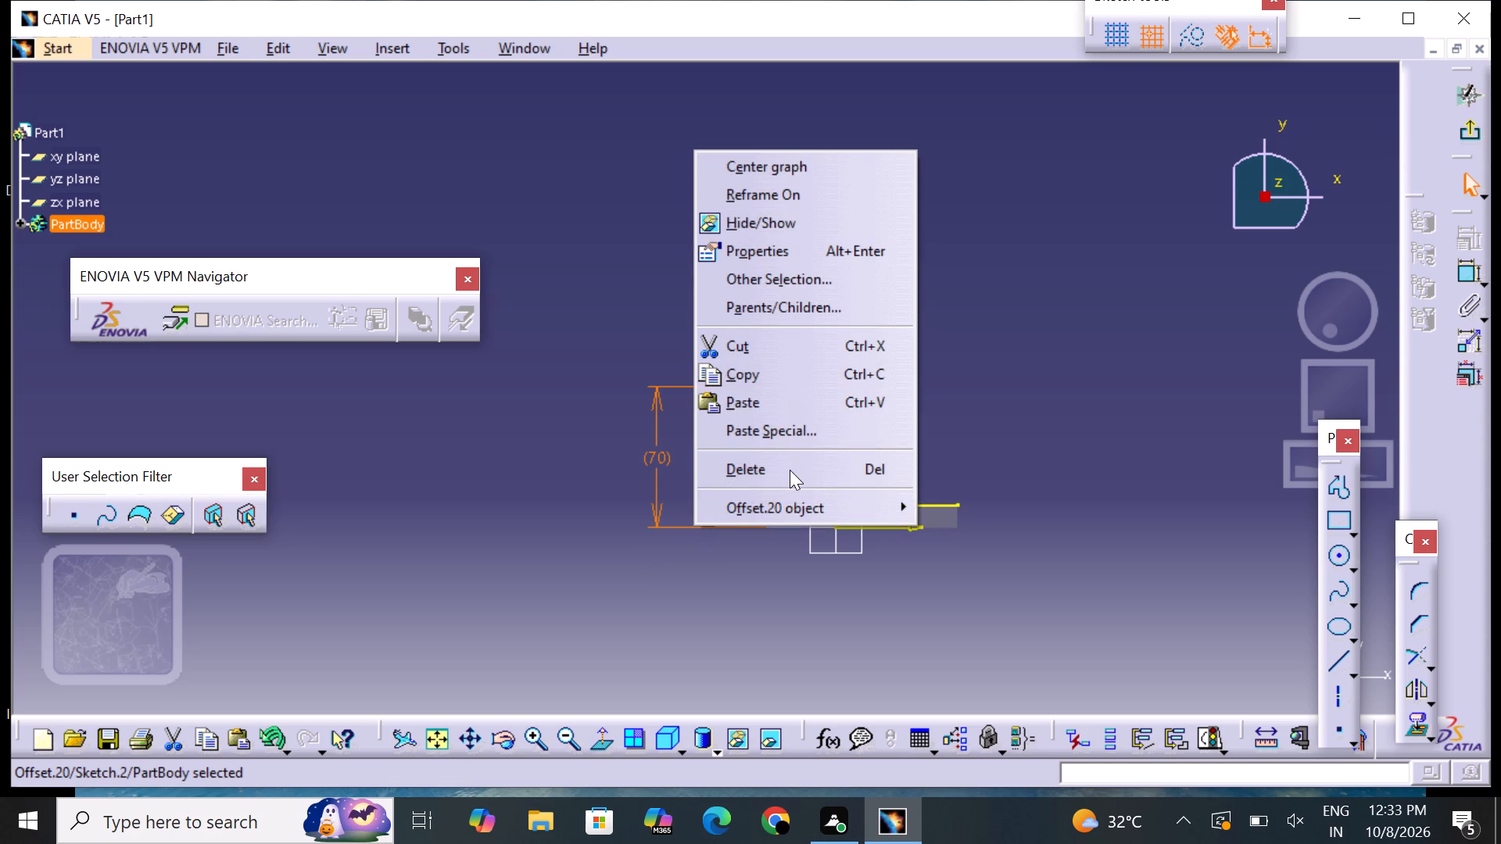
pyautogui.click(790, 470)
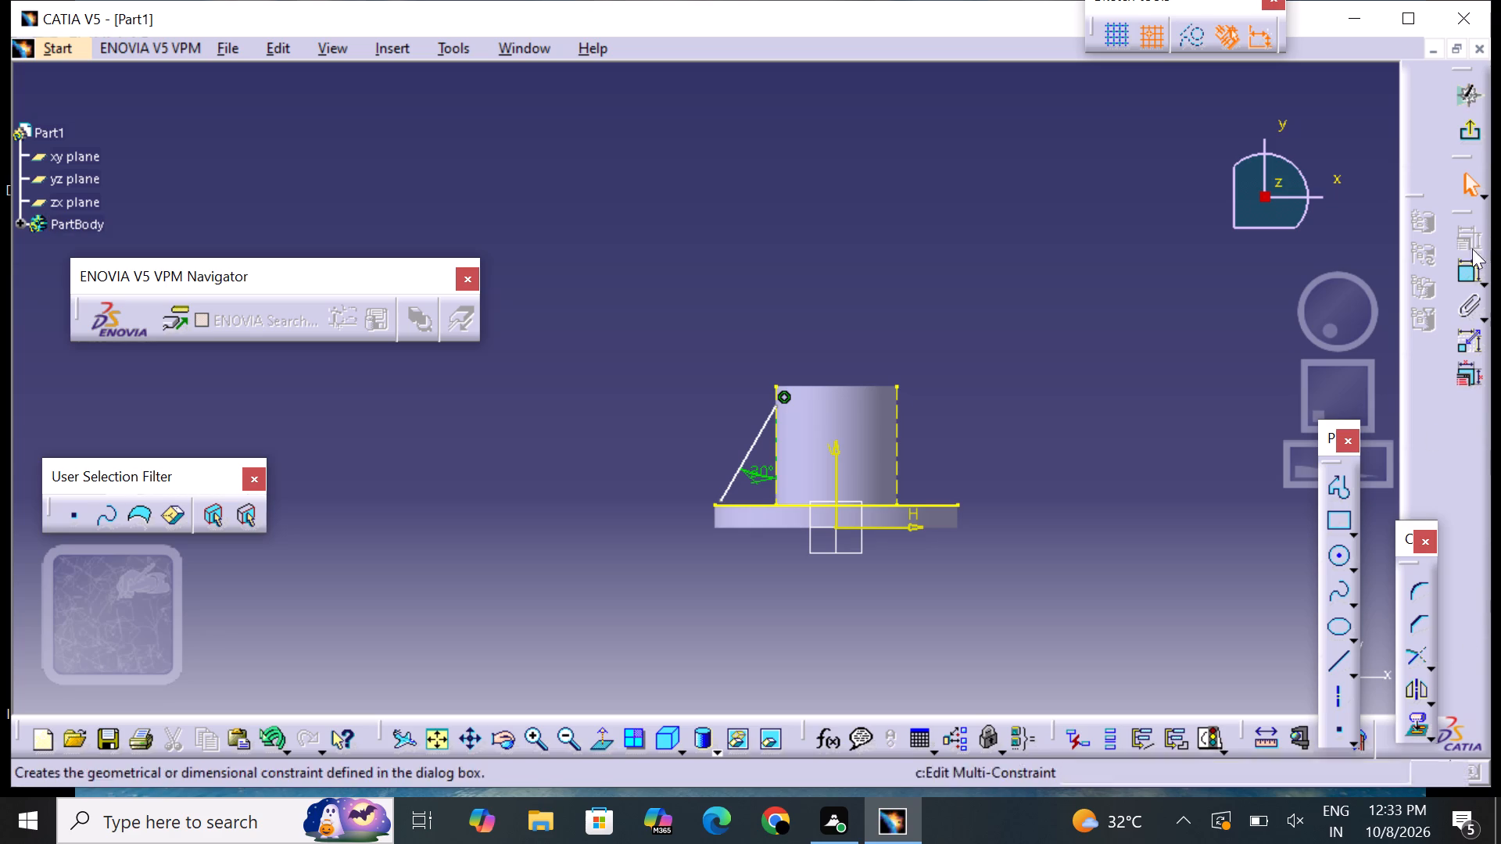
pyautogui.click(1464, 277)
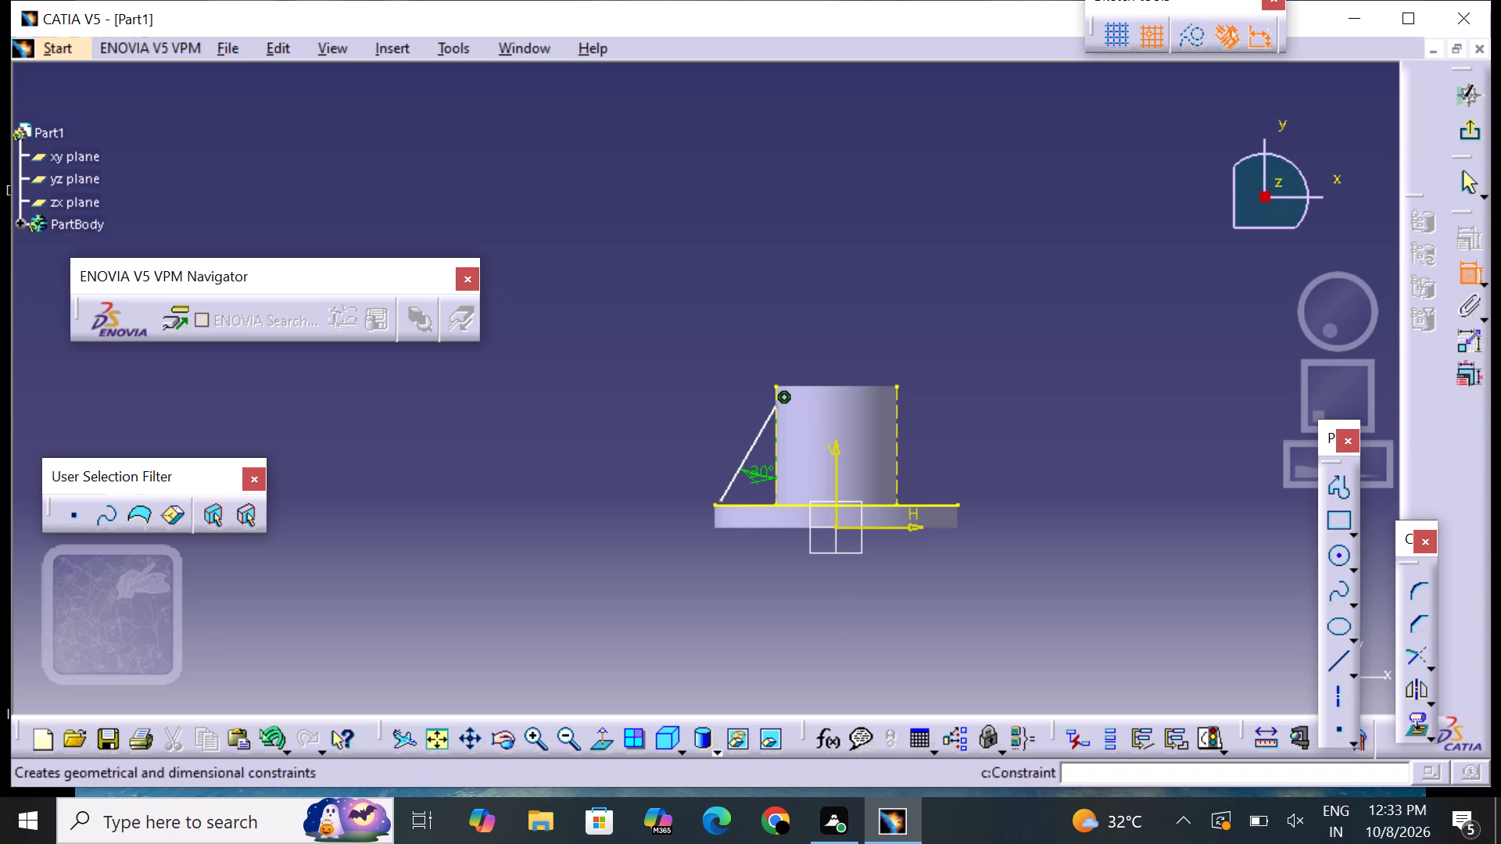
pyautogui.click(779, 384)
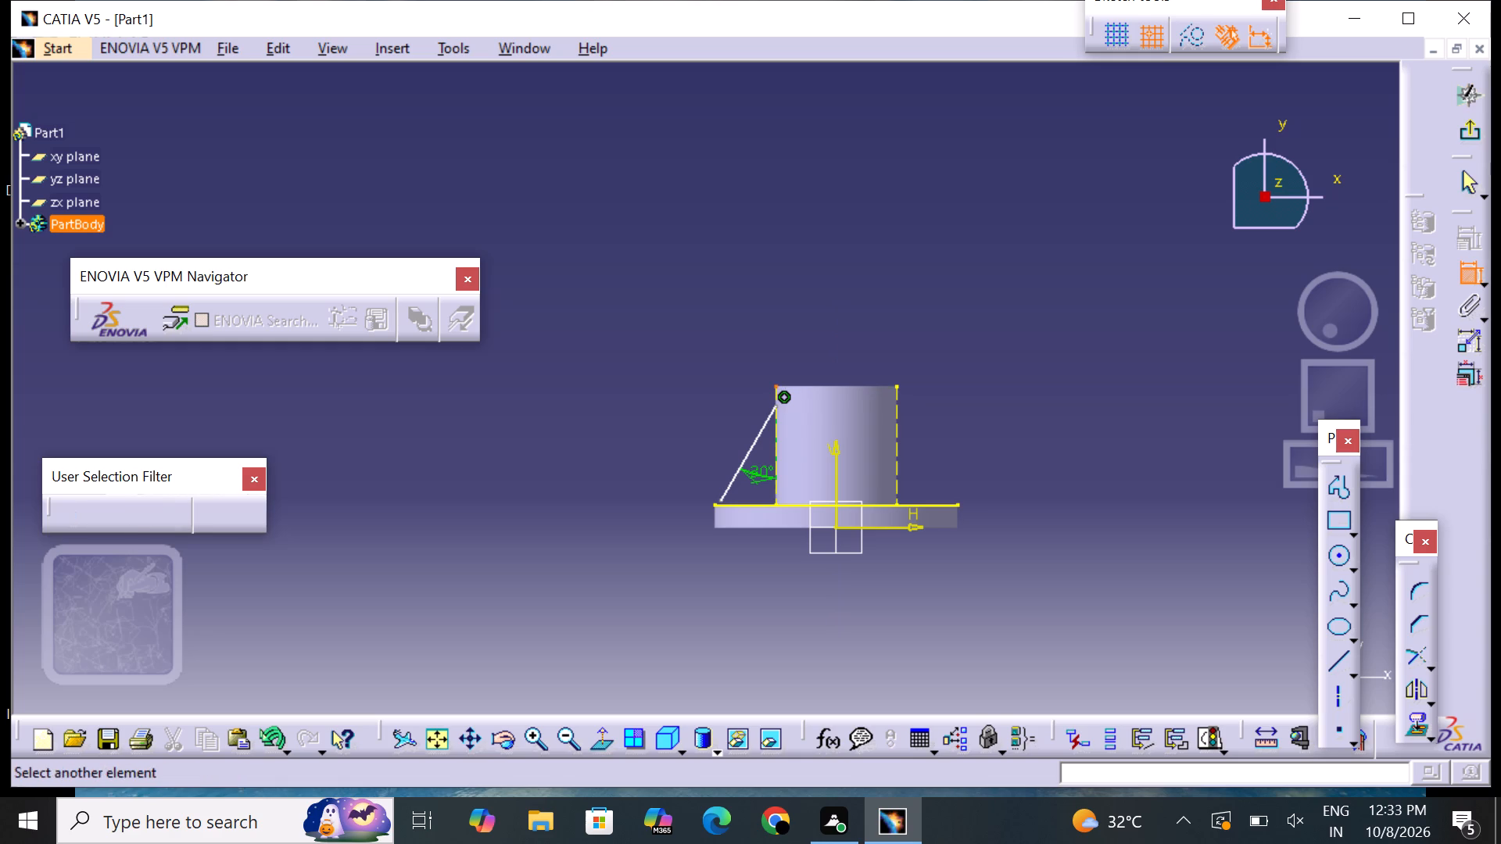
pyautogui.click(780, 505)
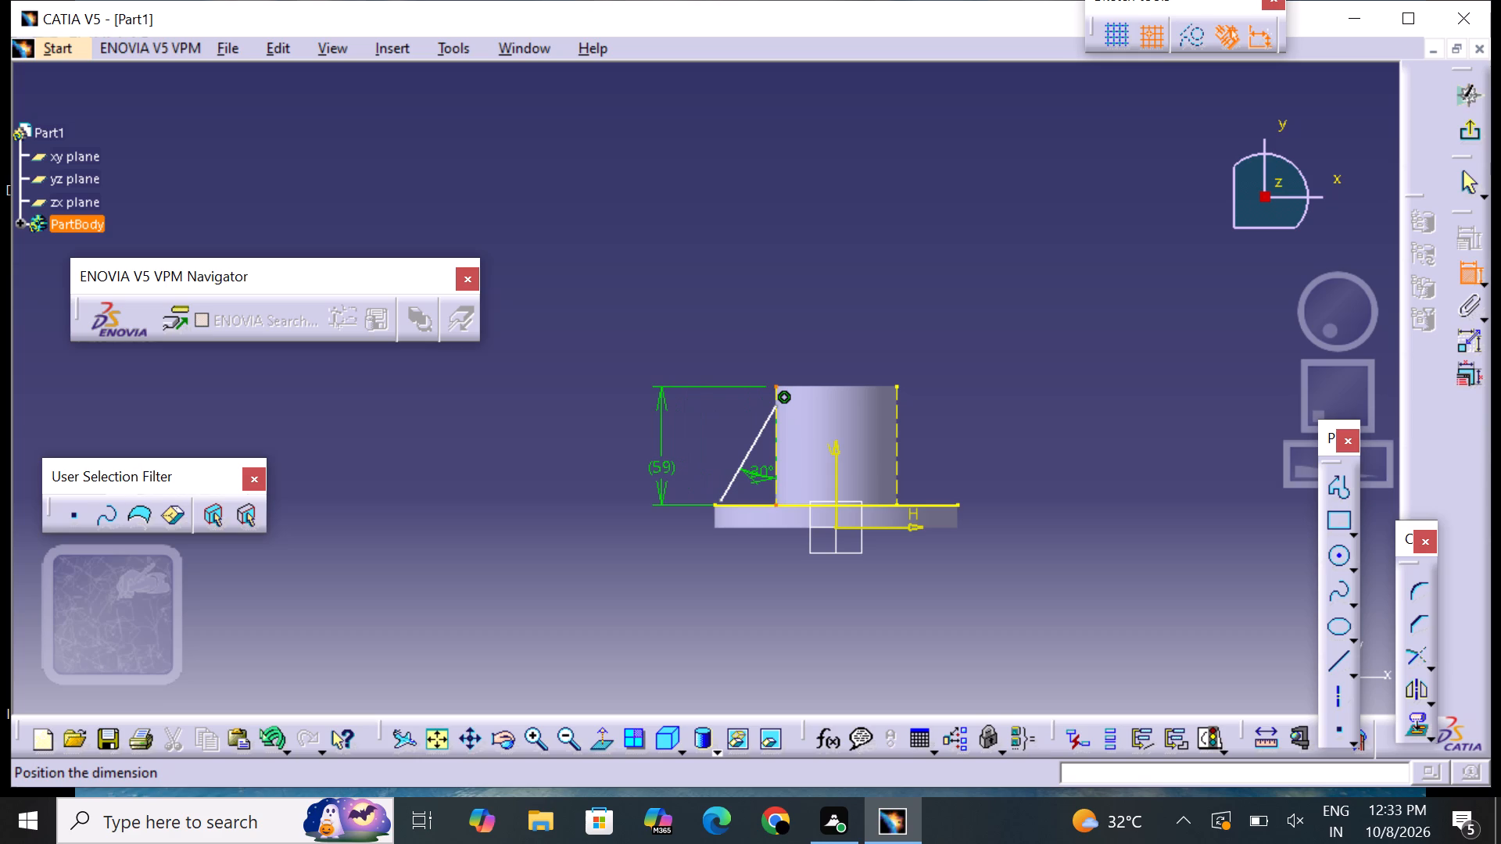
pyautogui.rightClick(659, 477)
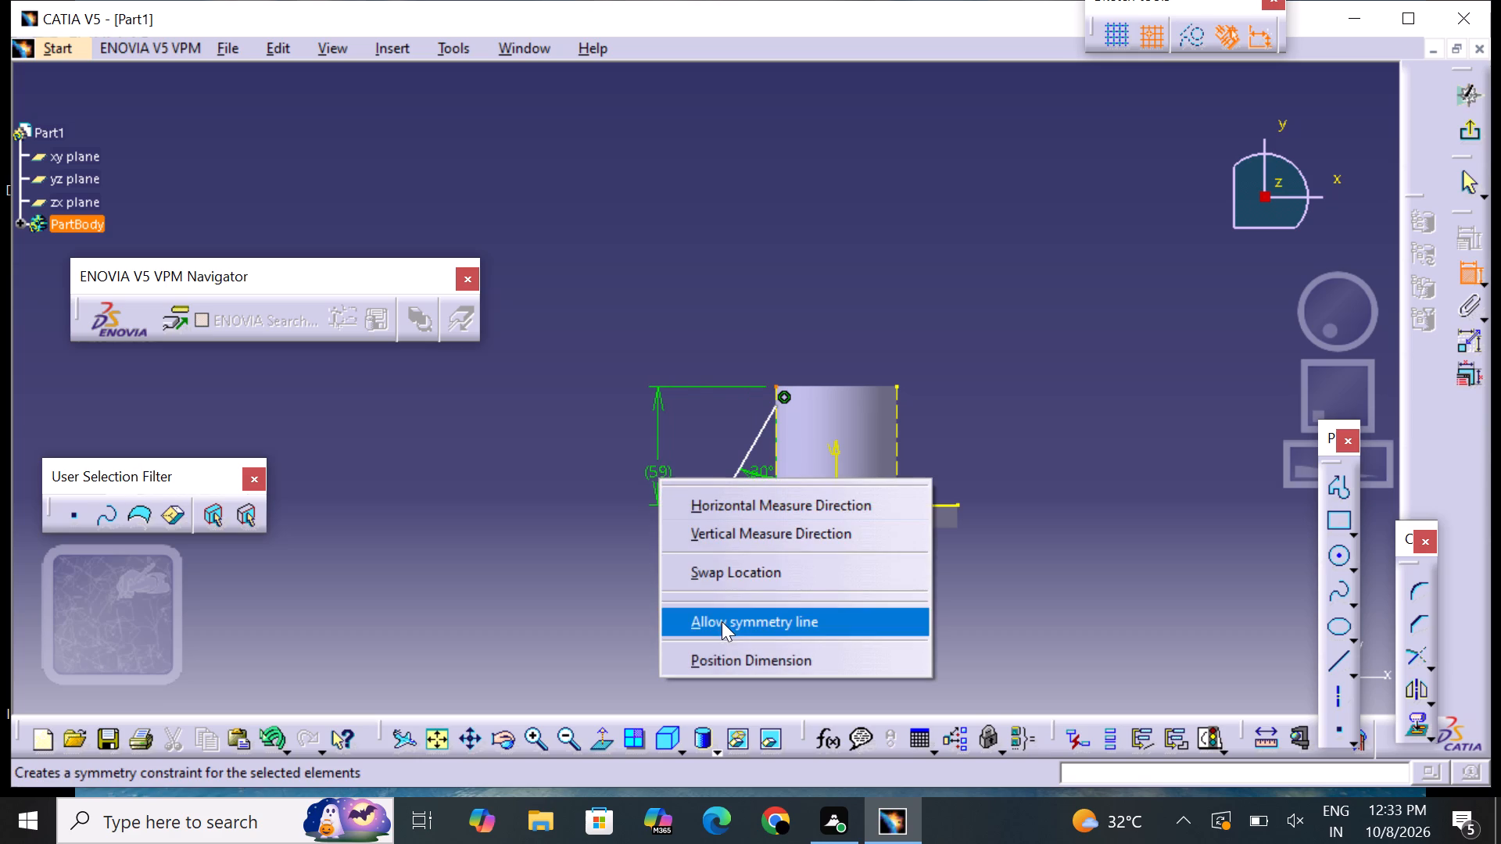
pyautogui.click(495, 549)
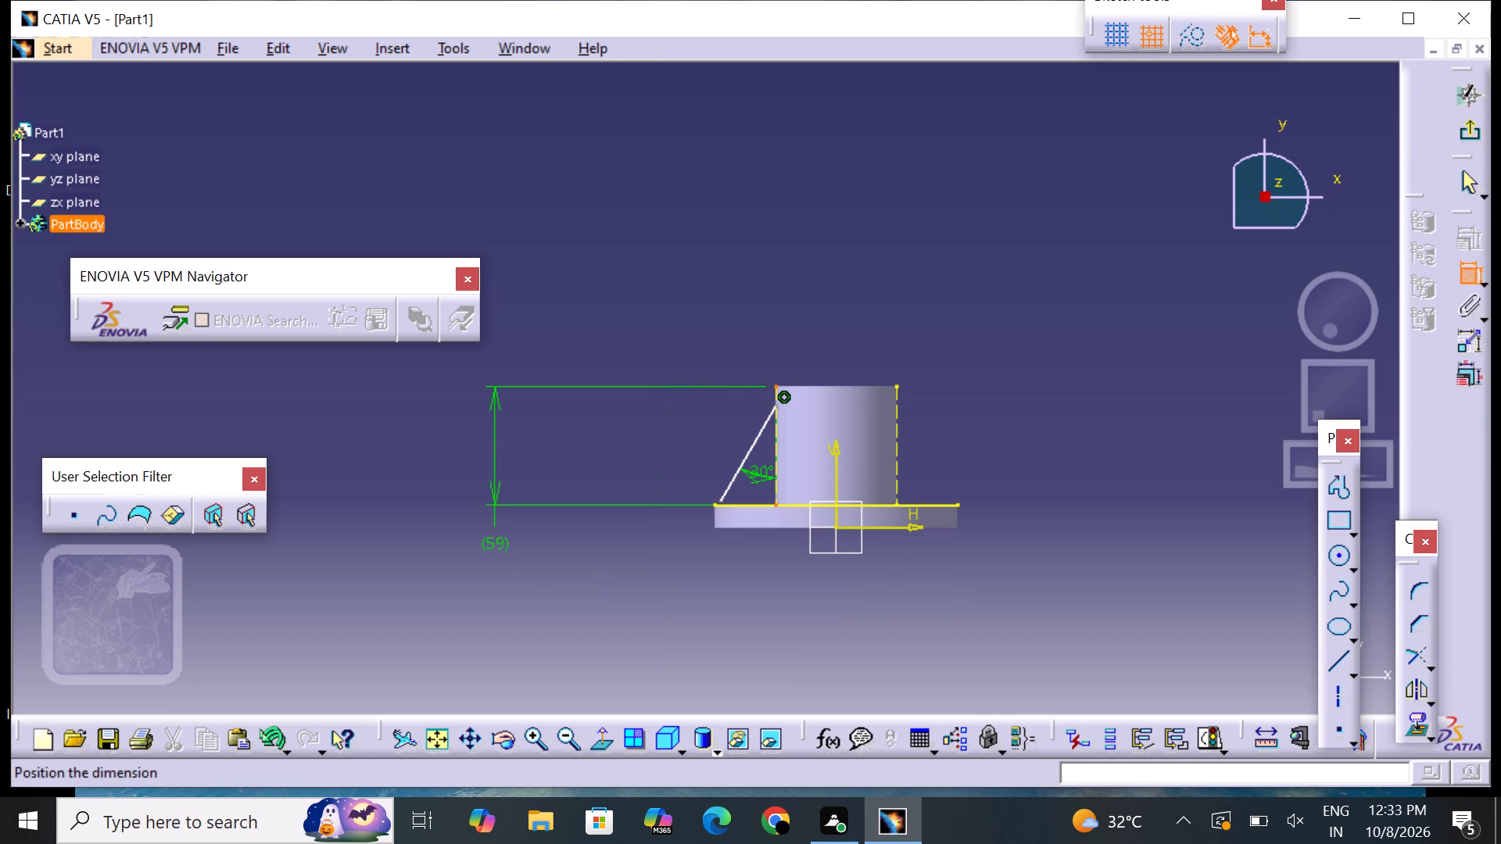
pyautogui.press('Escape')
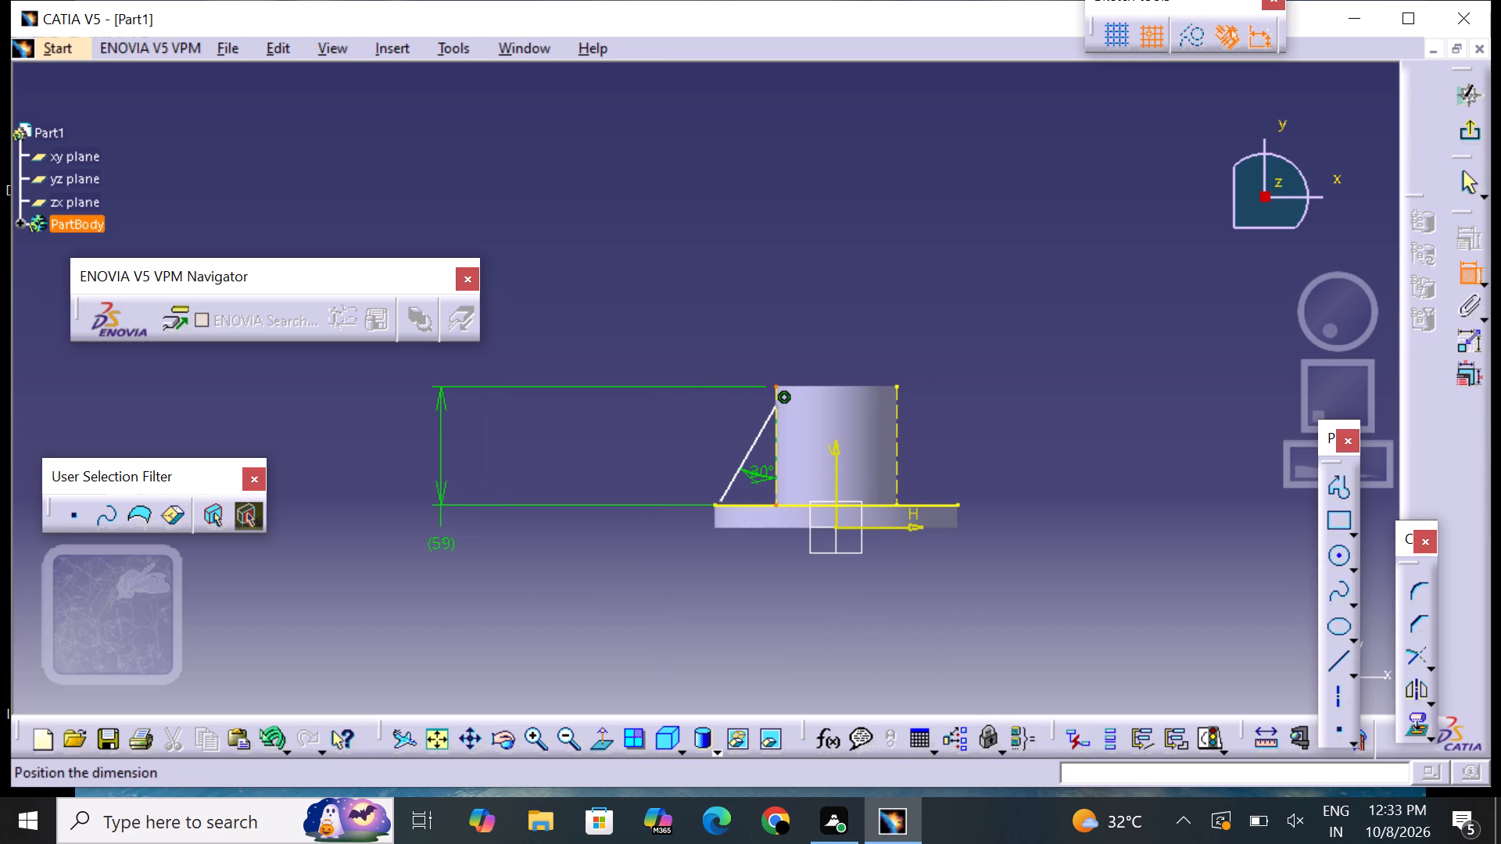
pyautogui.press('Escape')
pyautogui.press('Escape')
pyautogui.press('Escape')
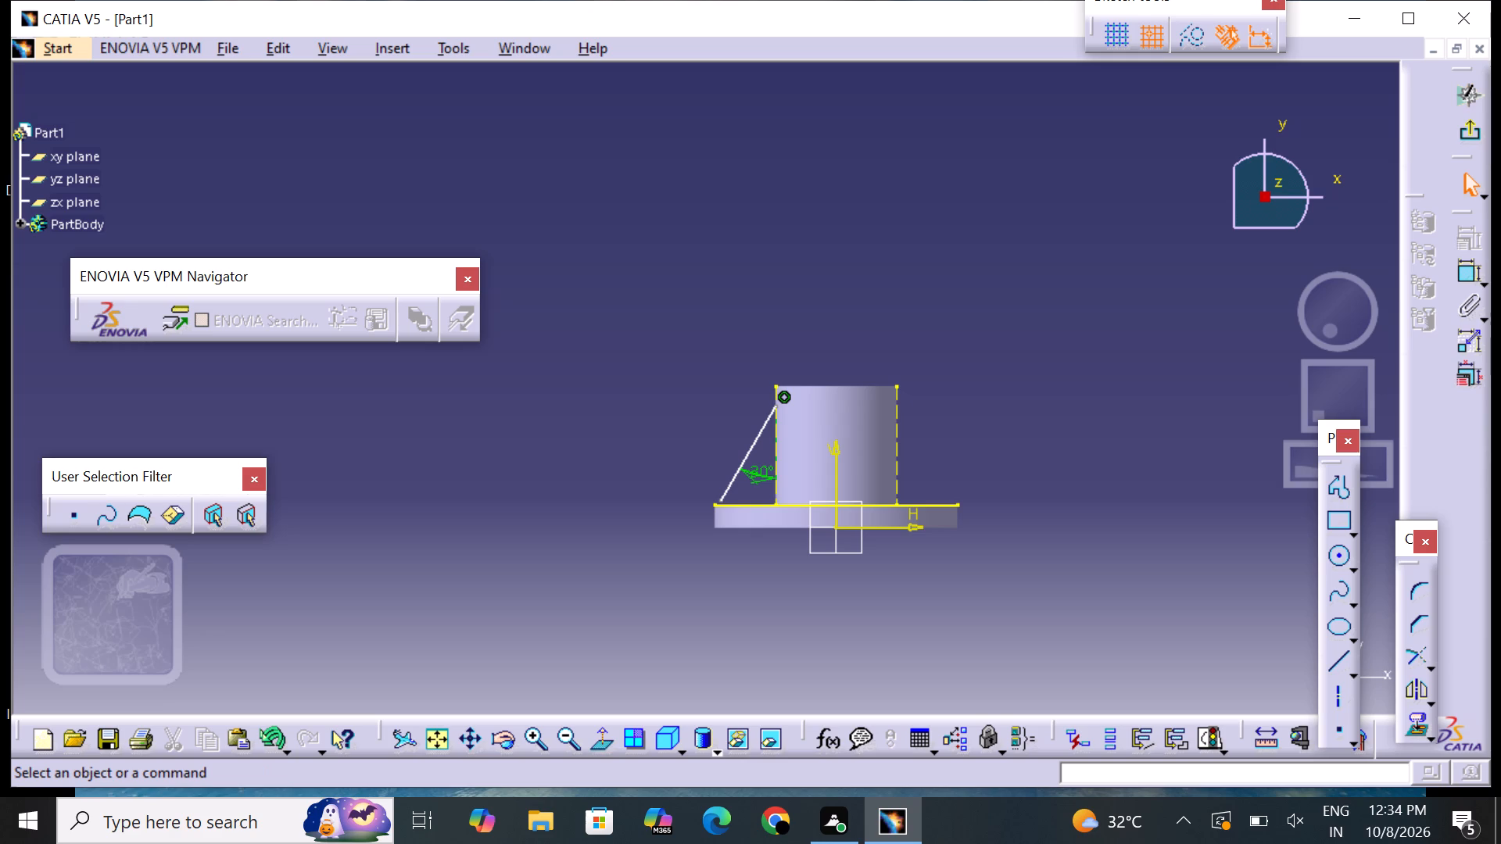
# Dimension the slanted line's top endpoint from the flange's bottom edge and set the distance to 55 mm.
pyautogui.click(1471, 263)
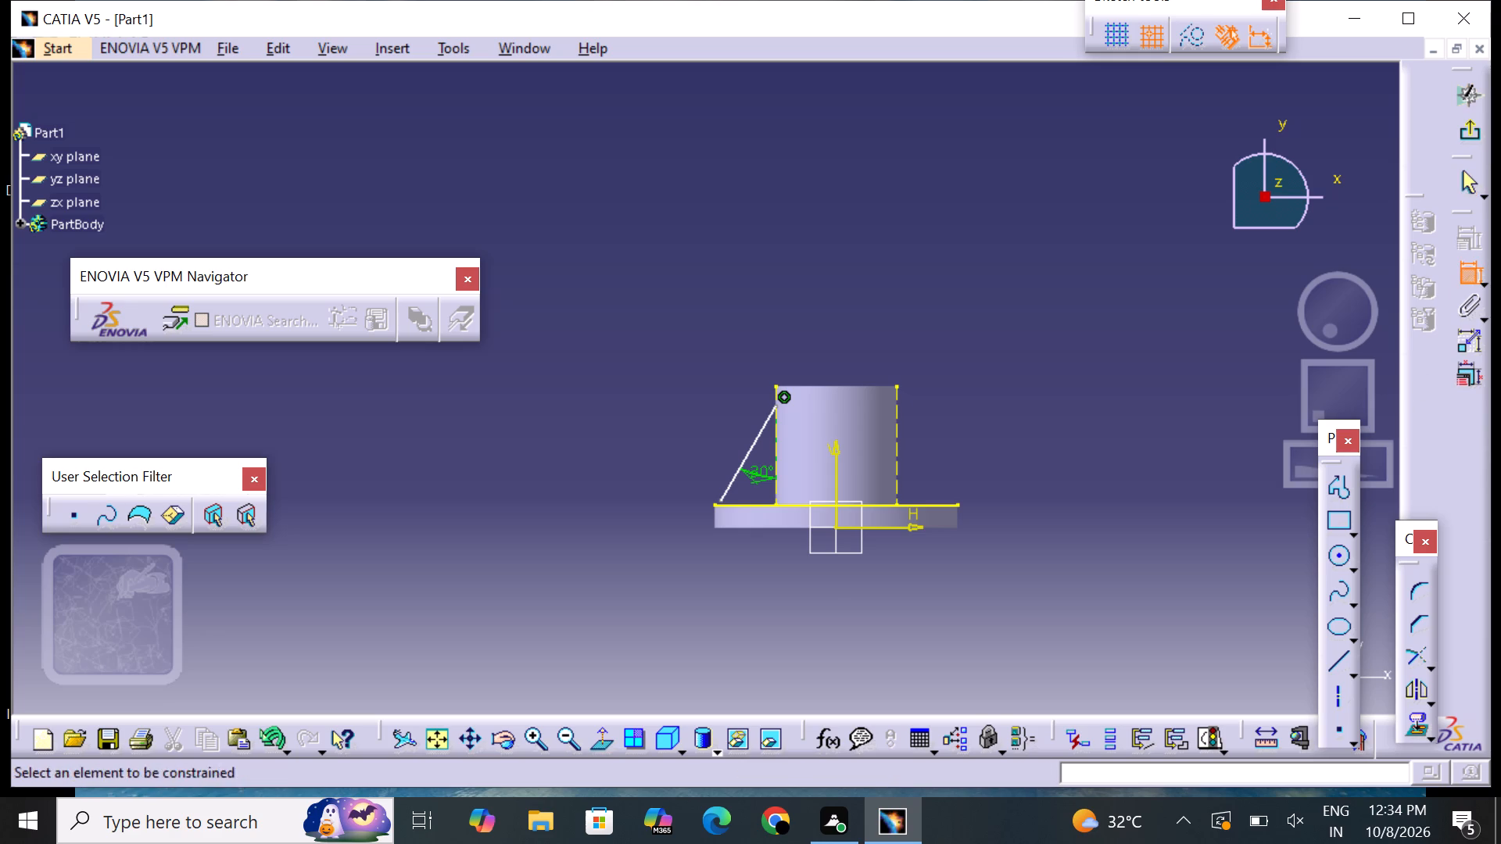
pyautogui.click(777, 528)
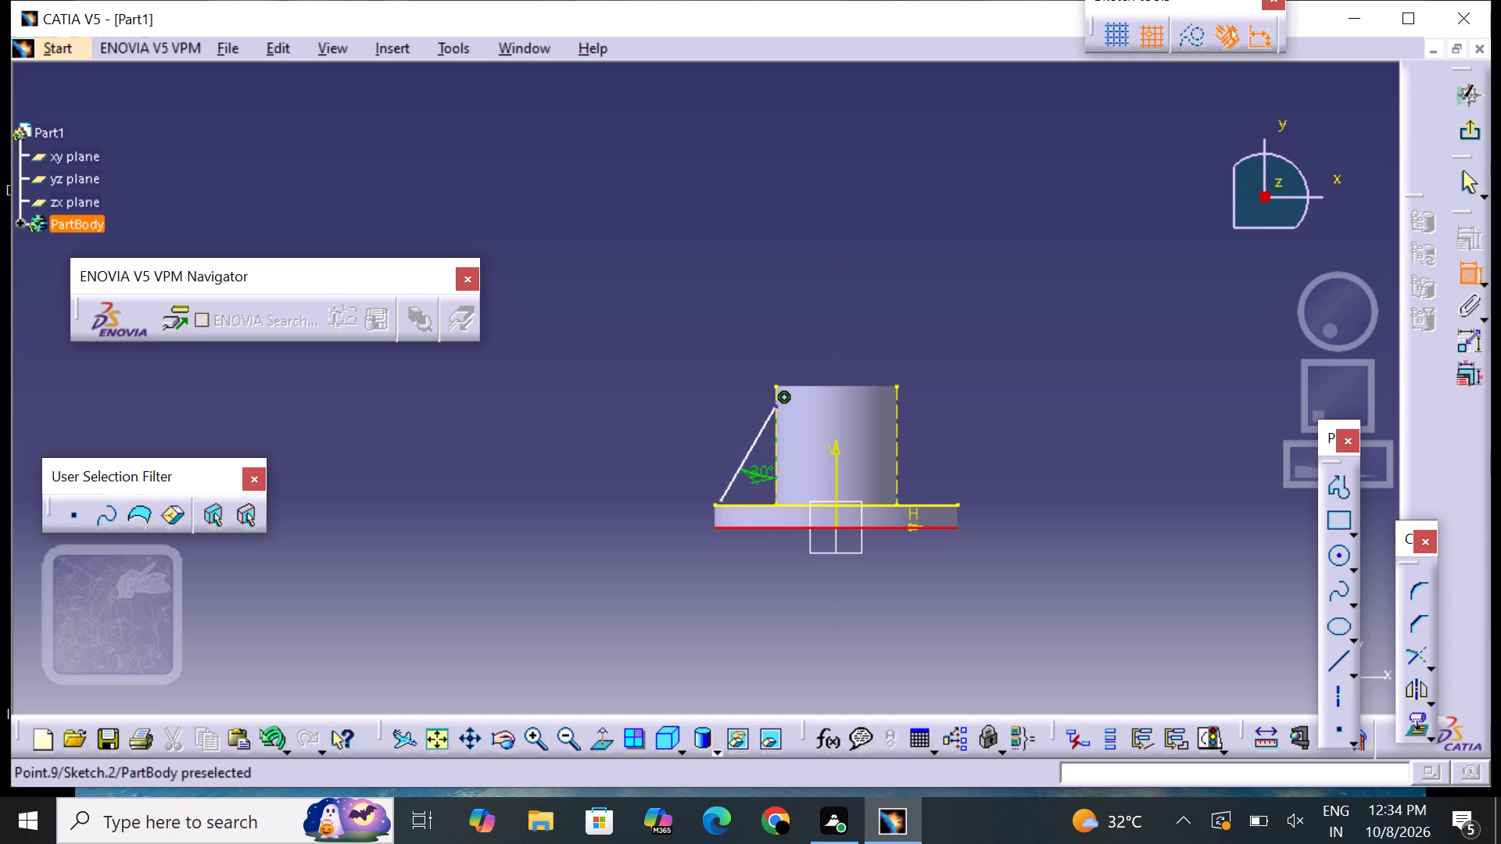
pyautogui.click(777, 406)
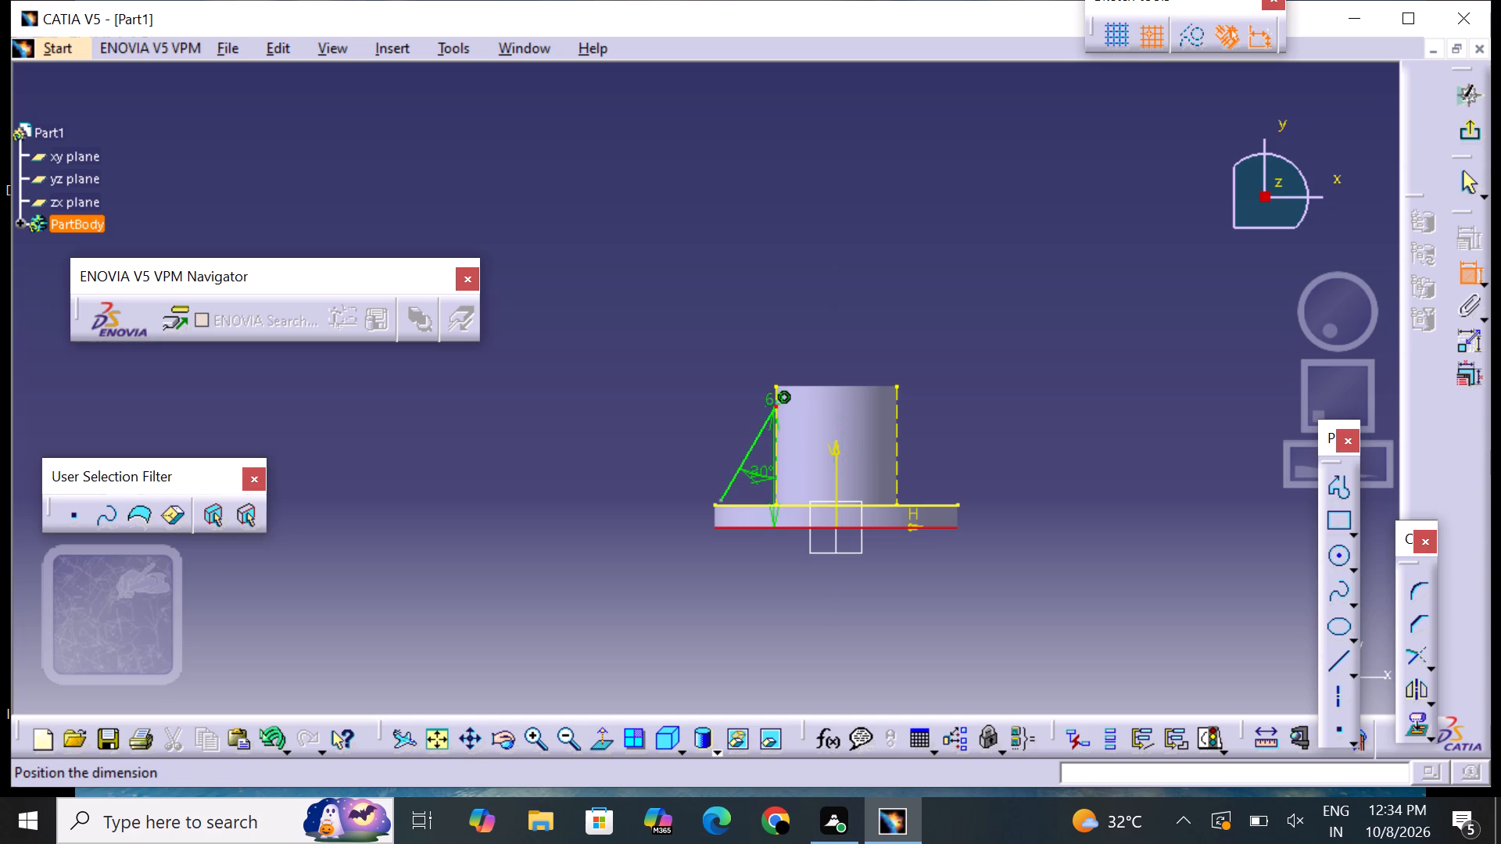
pyautogui.click(669, 485)
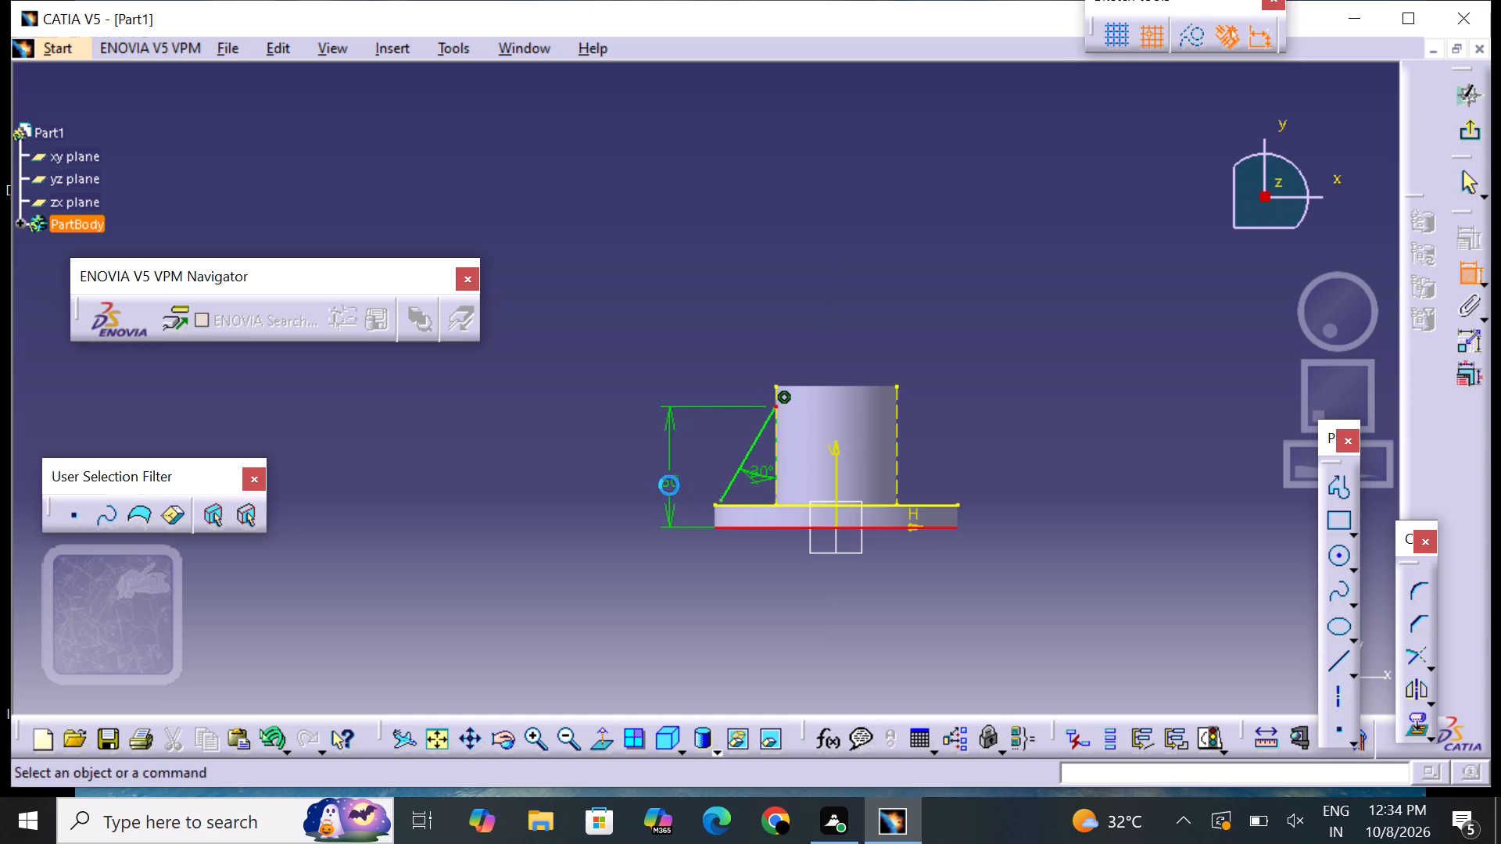
pyautogui.doubleClick(670, 479)
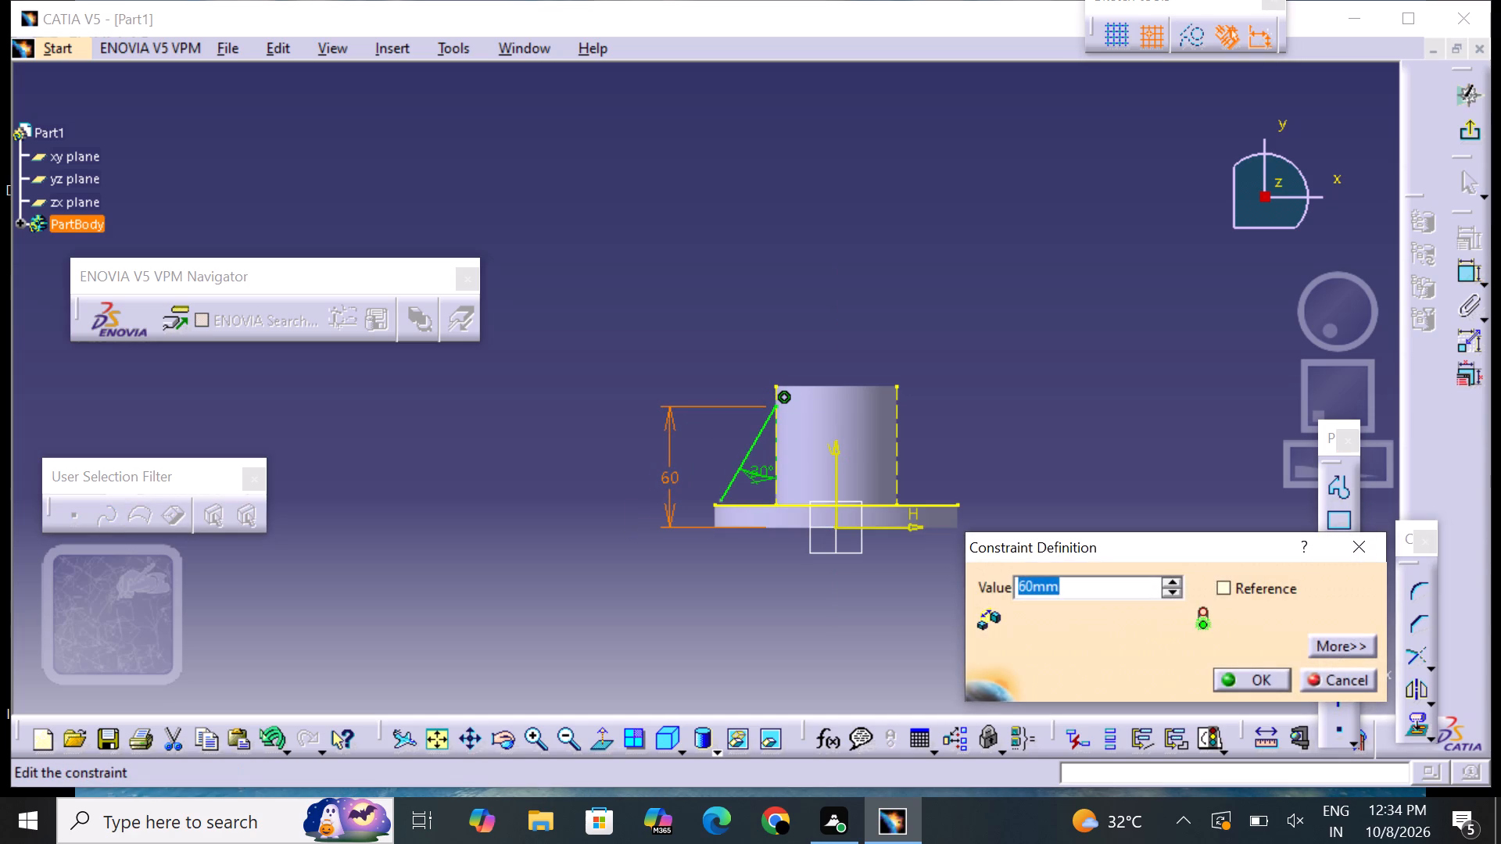
pyautogui.press('BackSpace')
pyautogui.write('55')
pyautogui.press('Return')
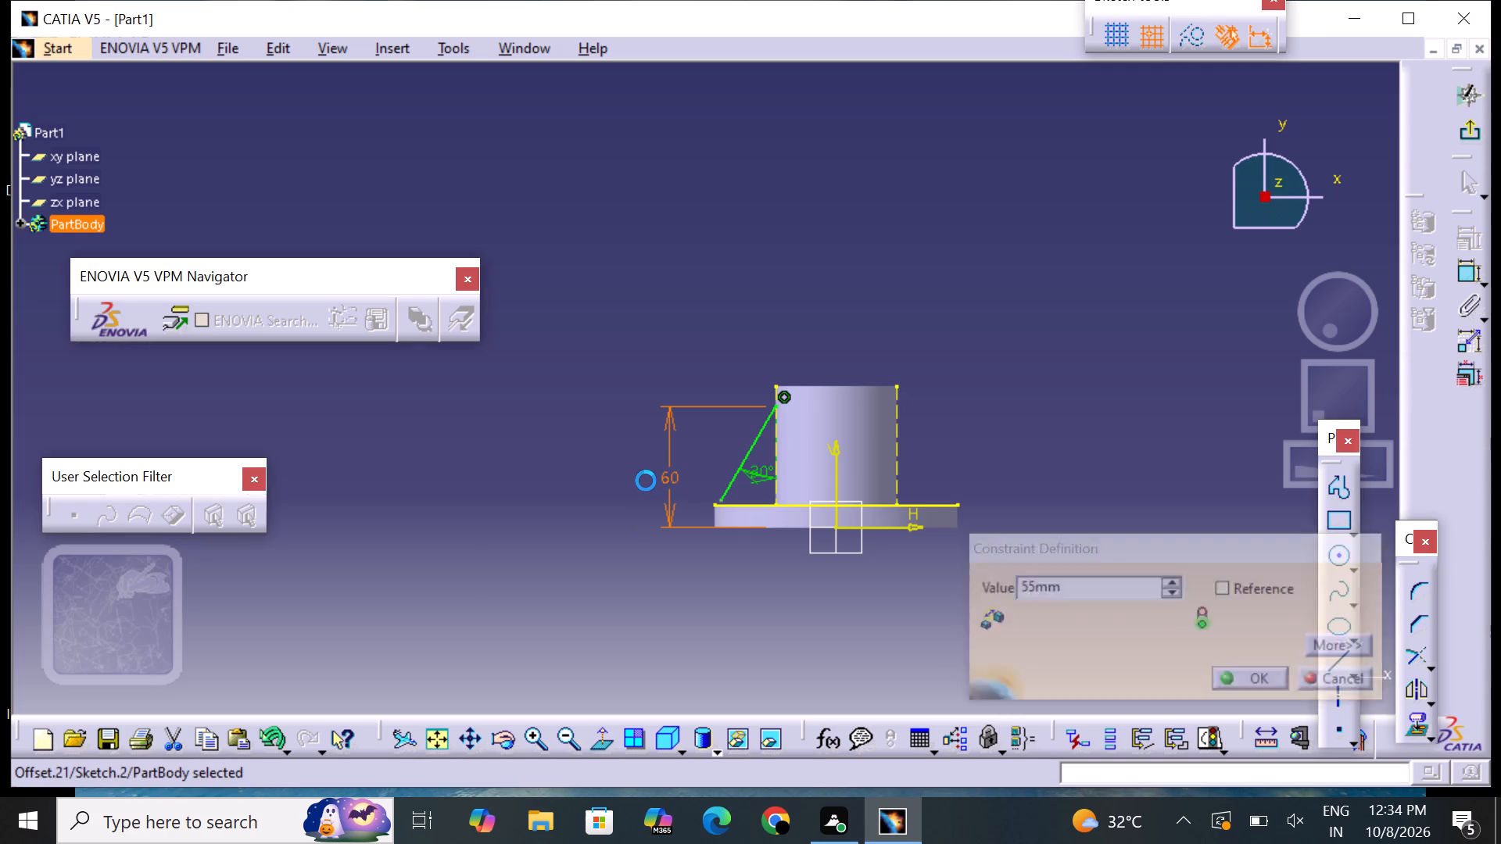
pyautogui.click(632, 493)
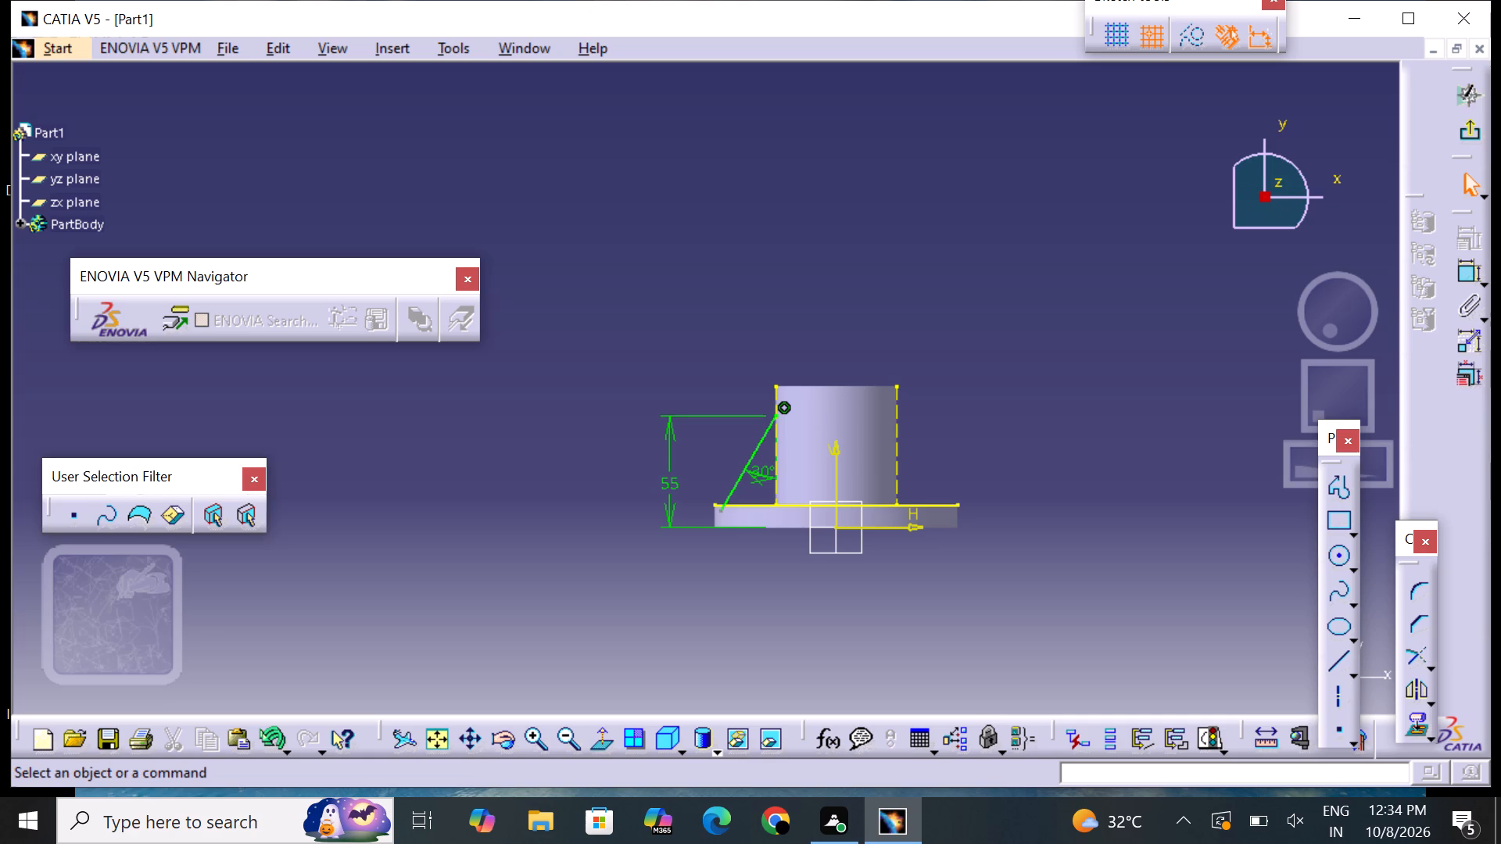
# Exit the slanted line's sketch and return to the 3D part.
pyautogui.click(1467, 139)
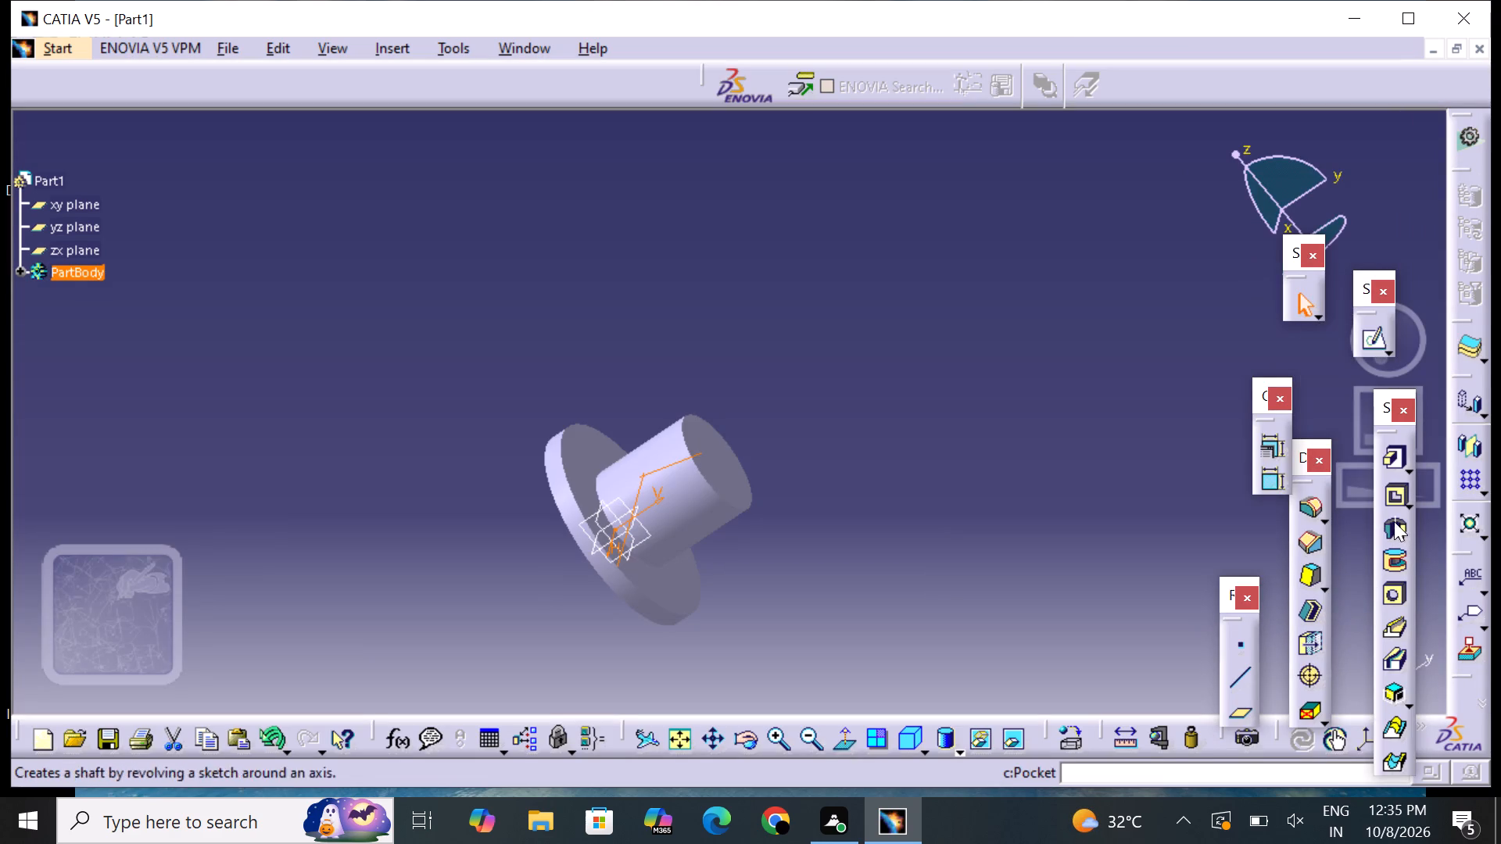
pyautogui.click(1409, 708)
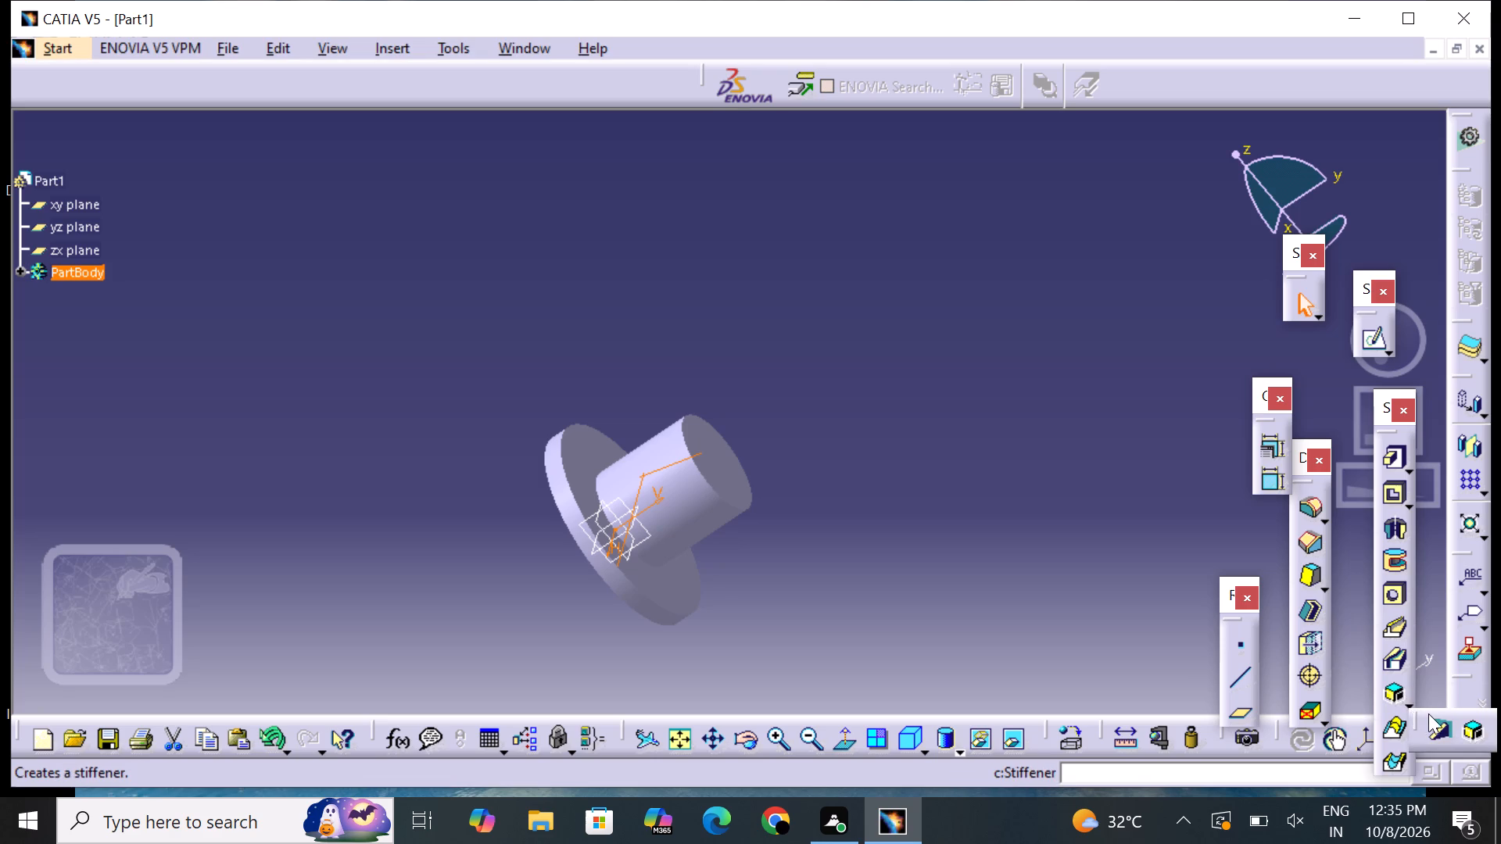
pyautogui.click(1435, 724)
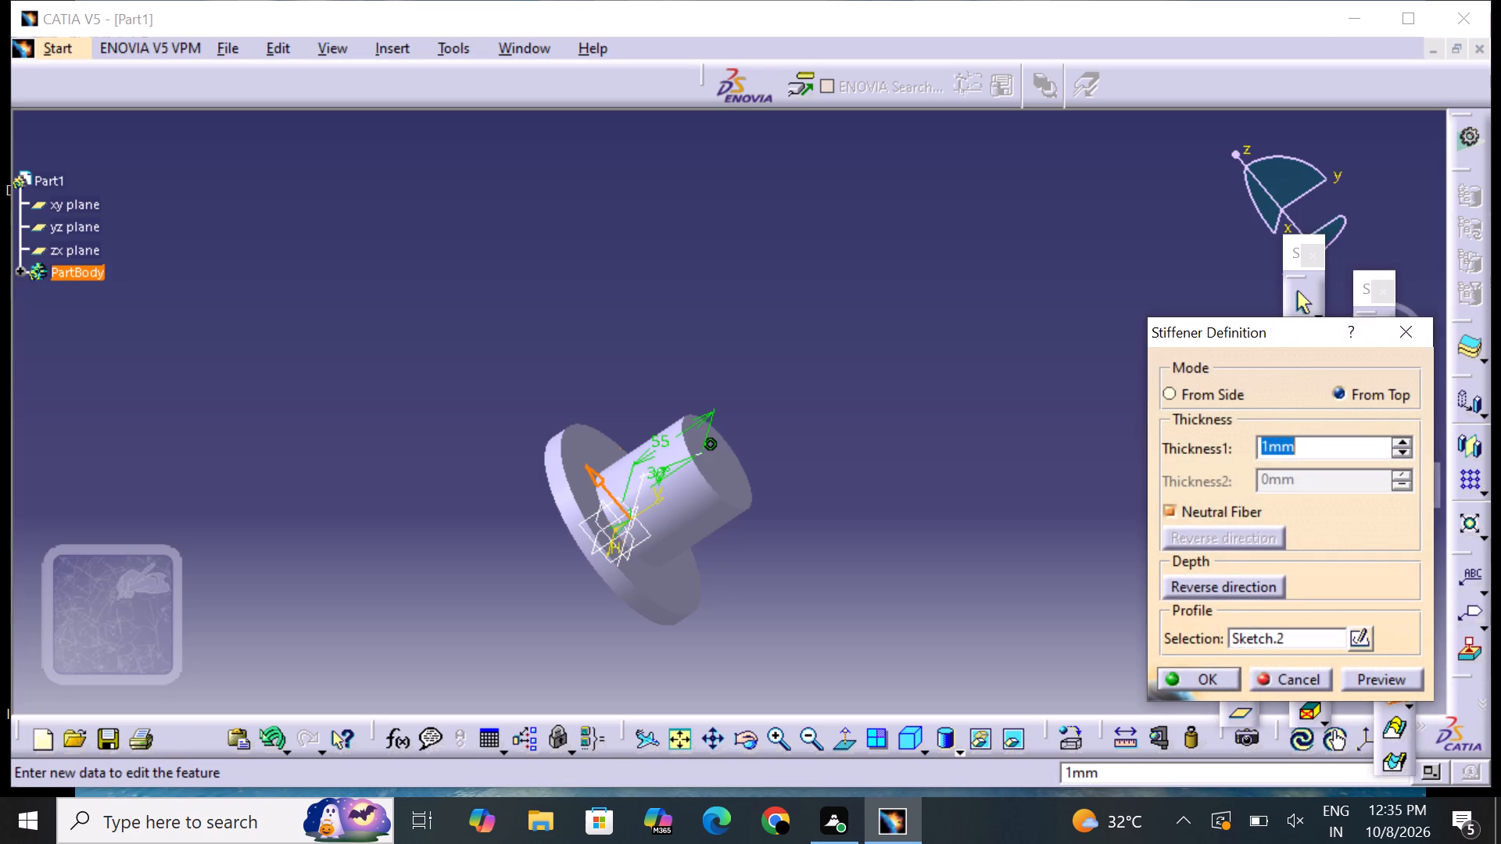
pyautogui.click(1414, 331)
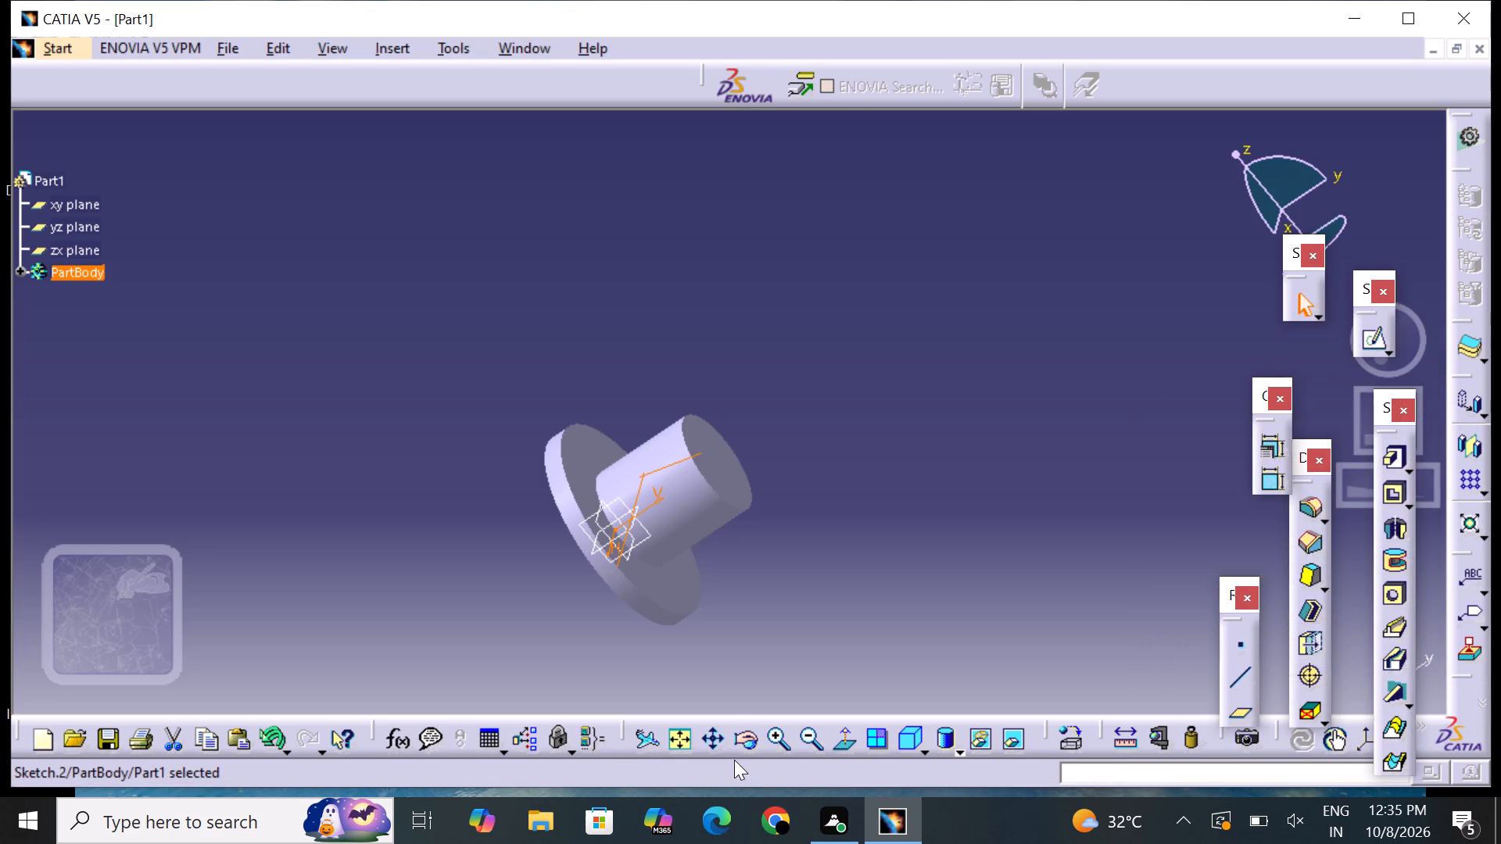
# Examine from several sides how the slanted sketch line sits against the flange and the cylinder.
pyautogui.click(748, 746)
pyautogui.moveTo(723, 341); pyautogui.dragTo(613, 341)
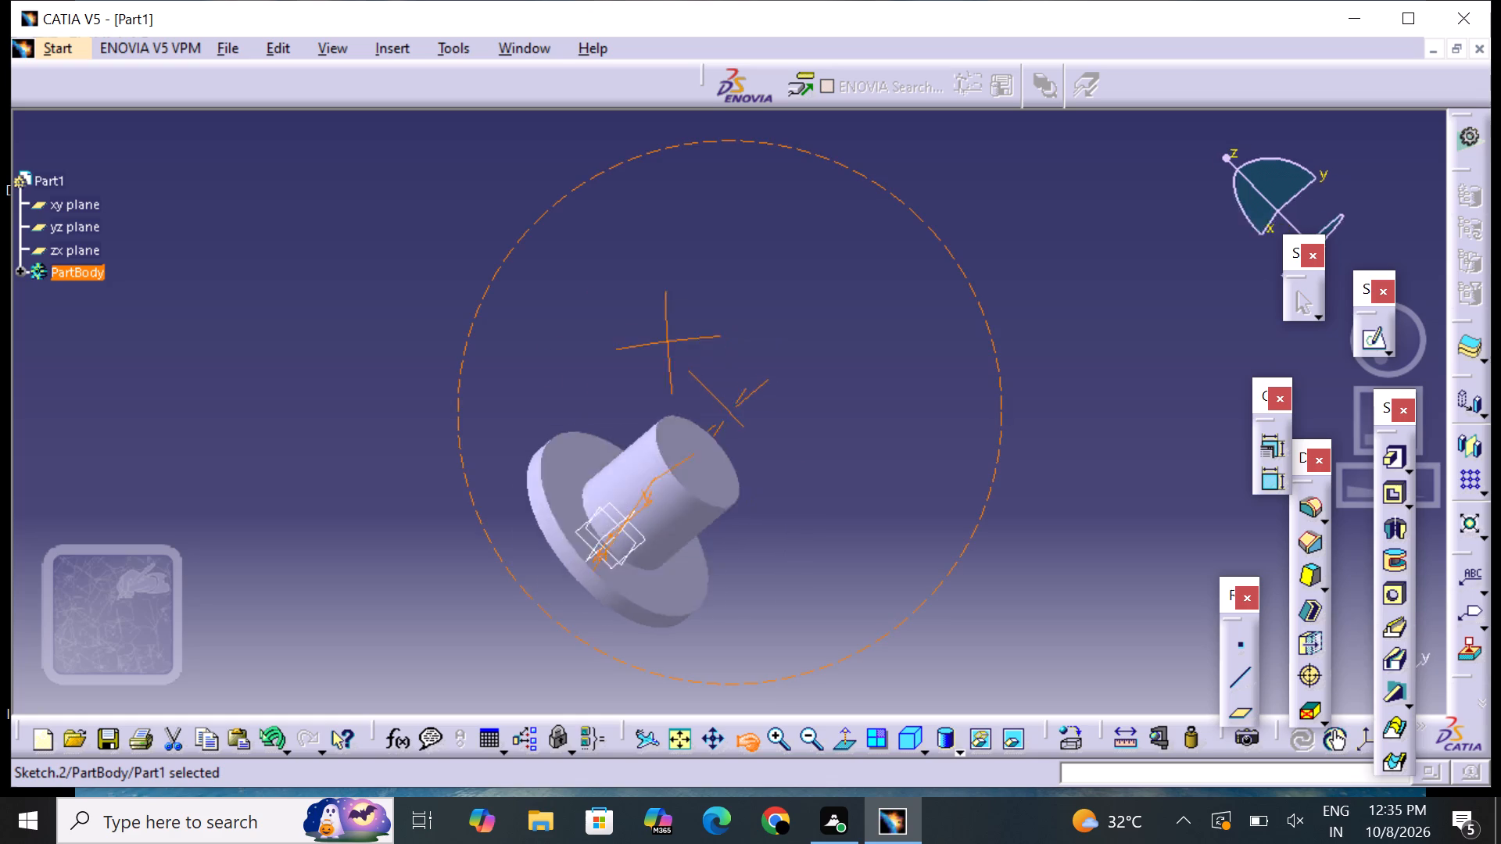
pyautogui.moveTo(613, 341); pyautogui.dragTo(887, 360)
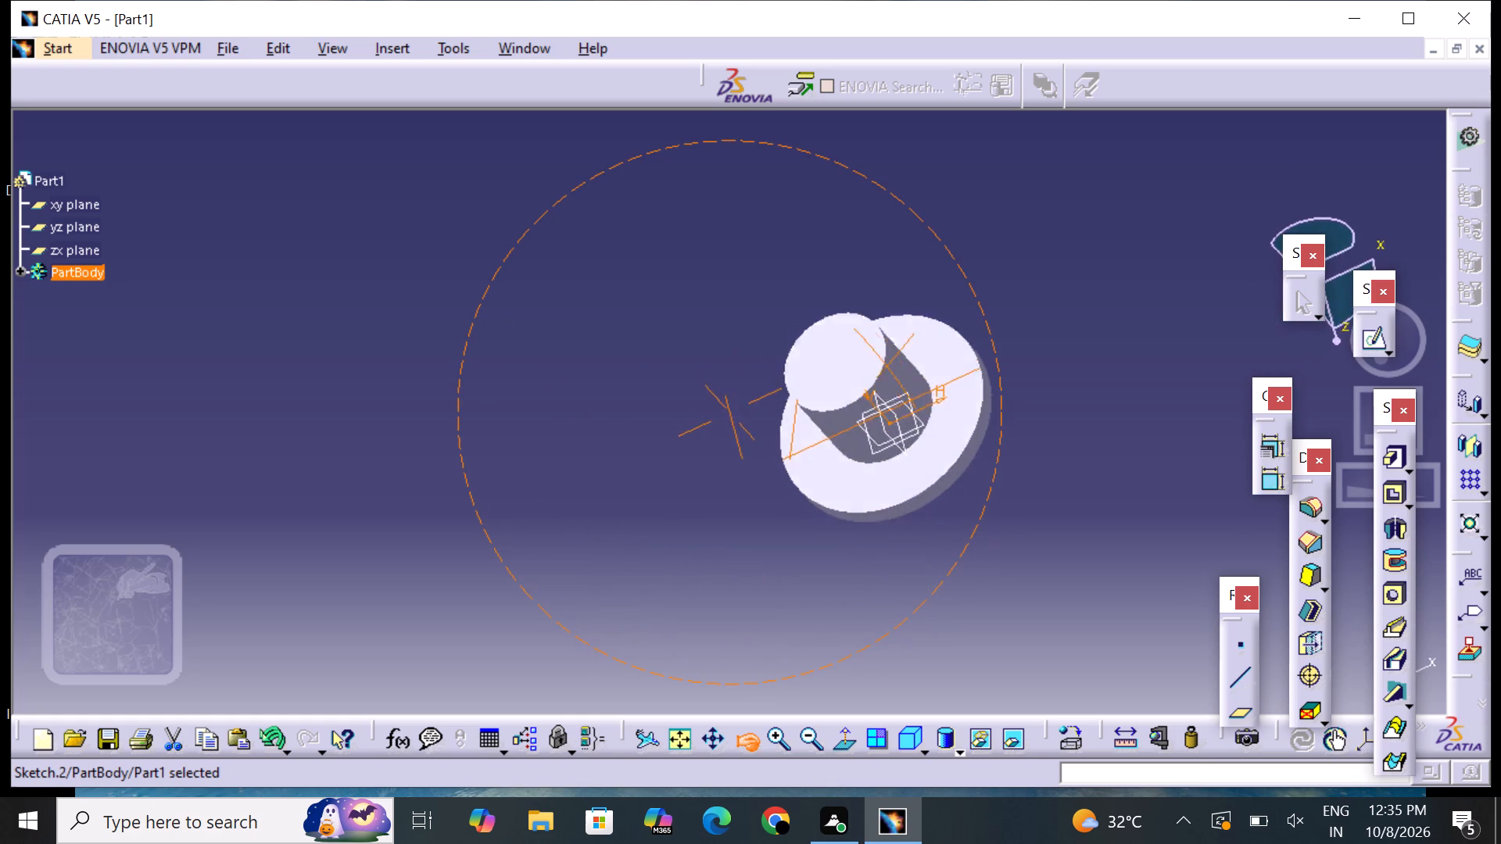
pyautogui.moveTo(887, 360); pyautogui.dragTo(926, 241)
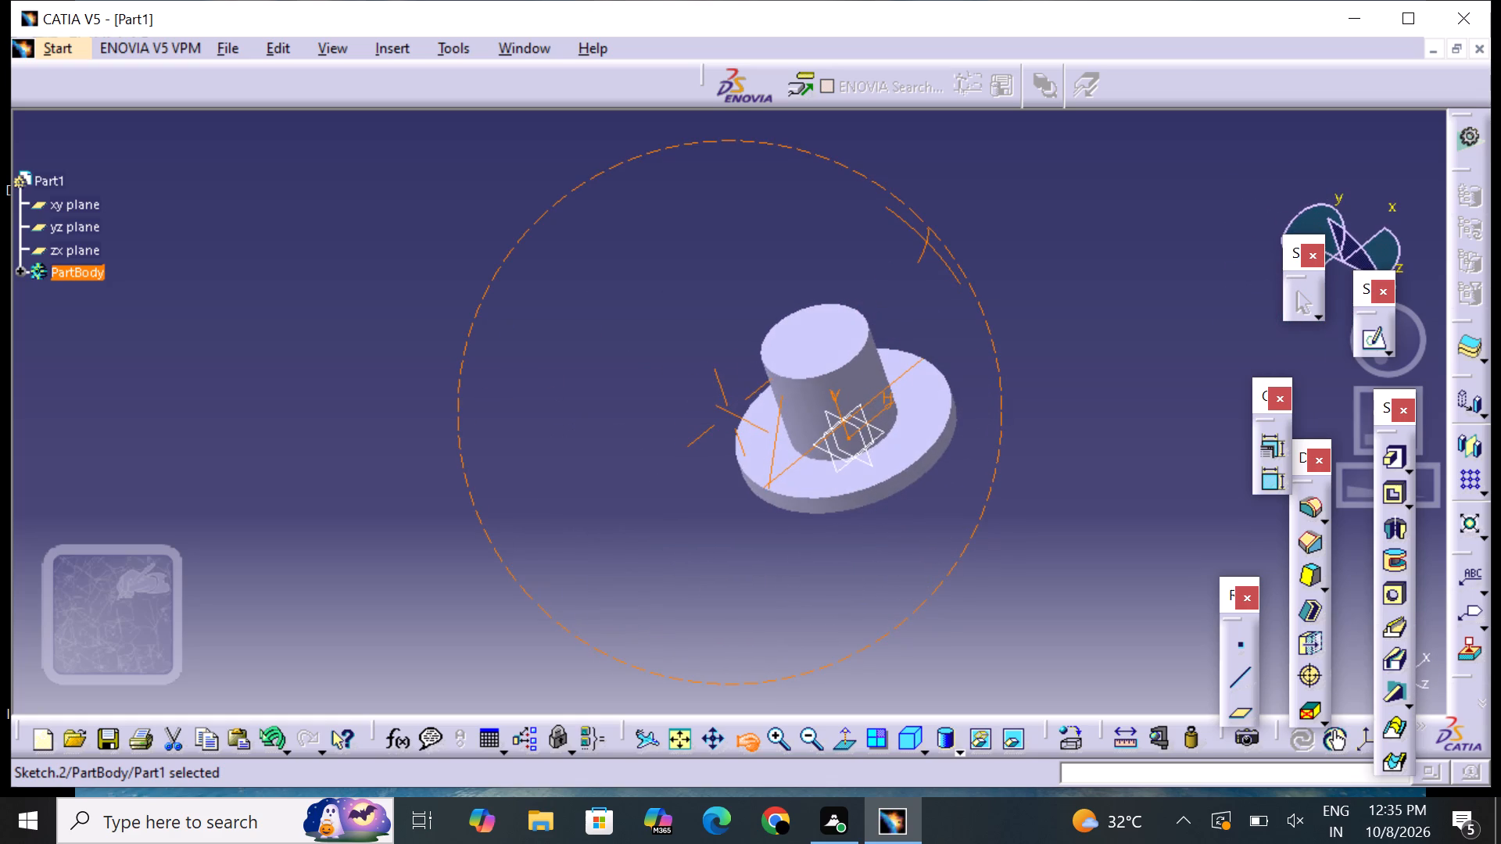
pyautogui.moveTo(926, 241); pyautogui.dragTo(526, 350)
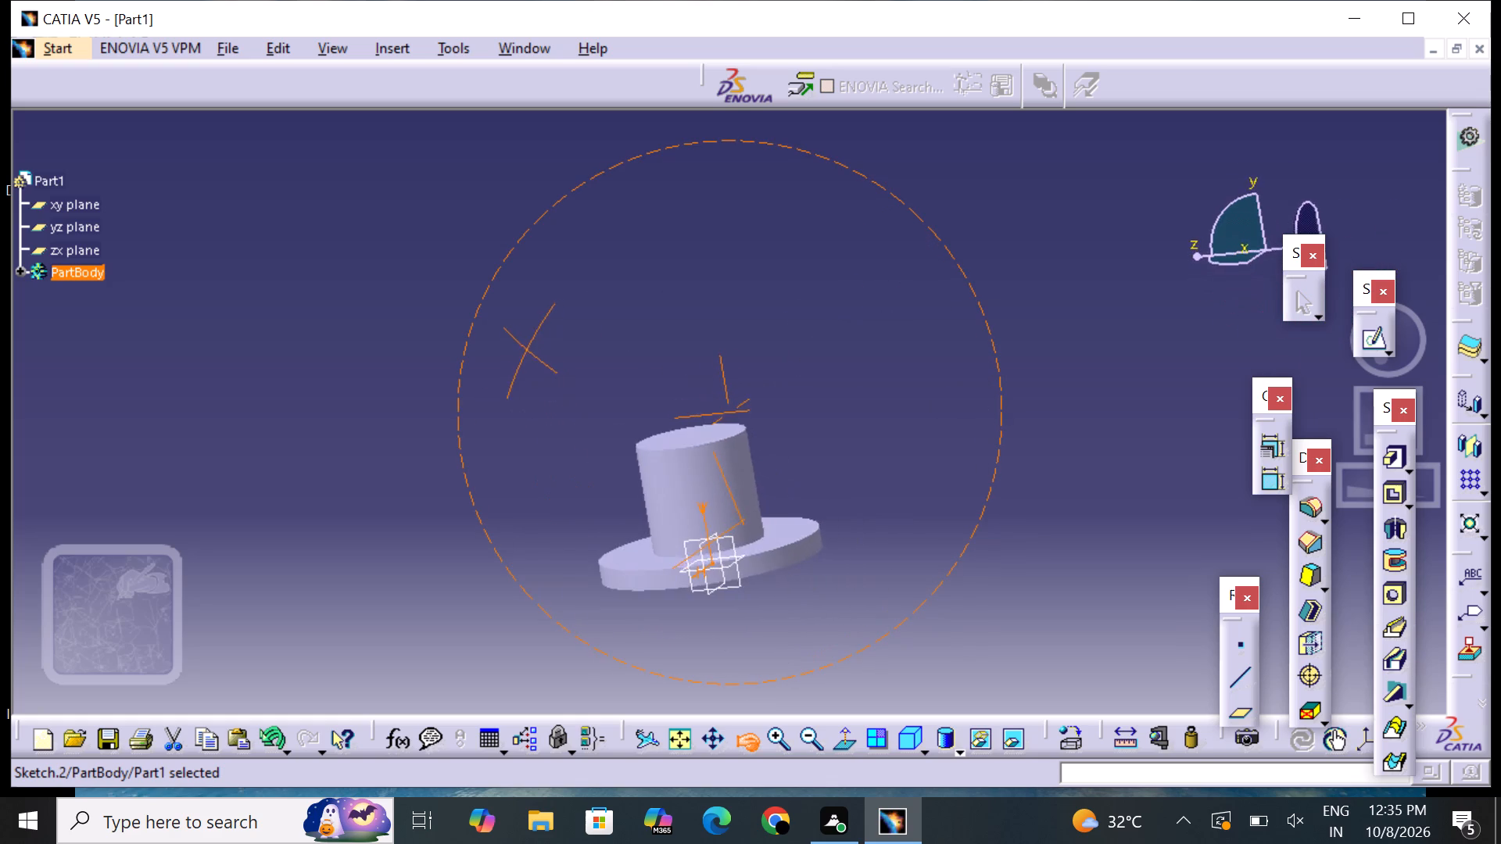
pyautogui.moveTo(526, 350); pyautogui.dragTo(629, 374)
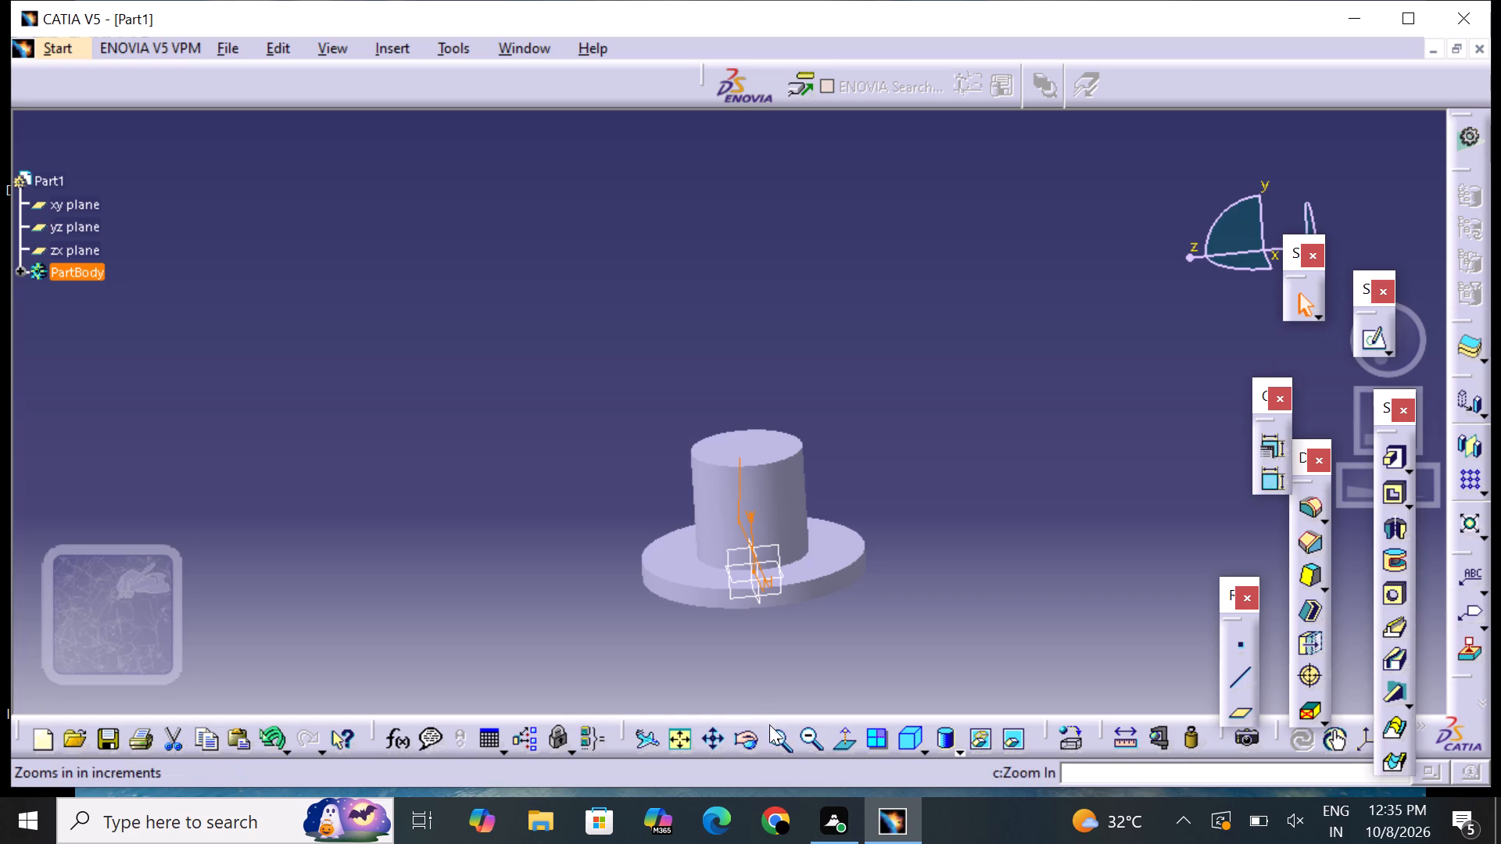
pyautogui.moveTo(730, 727); pyautogui.dragTo(739, 731)
pyautogui.moveTo(782, 604); pyautogui.dragTo(927, 570)
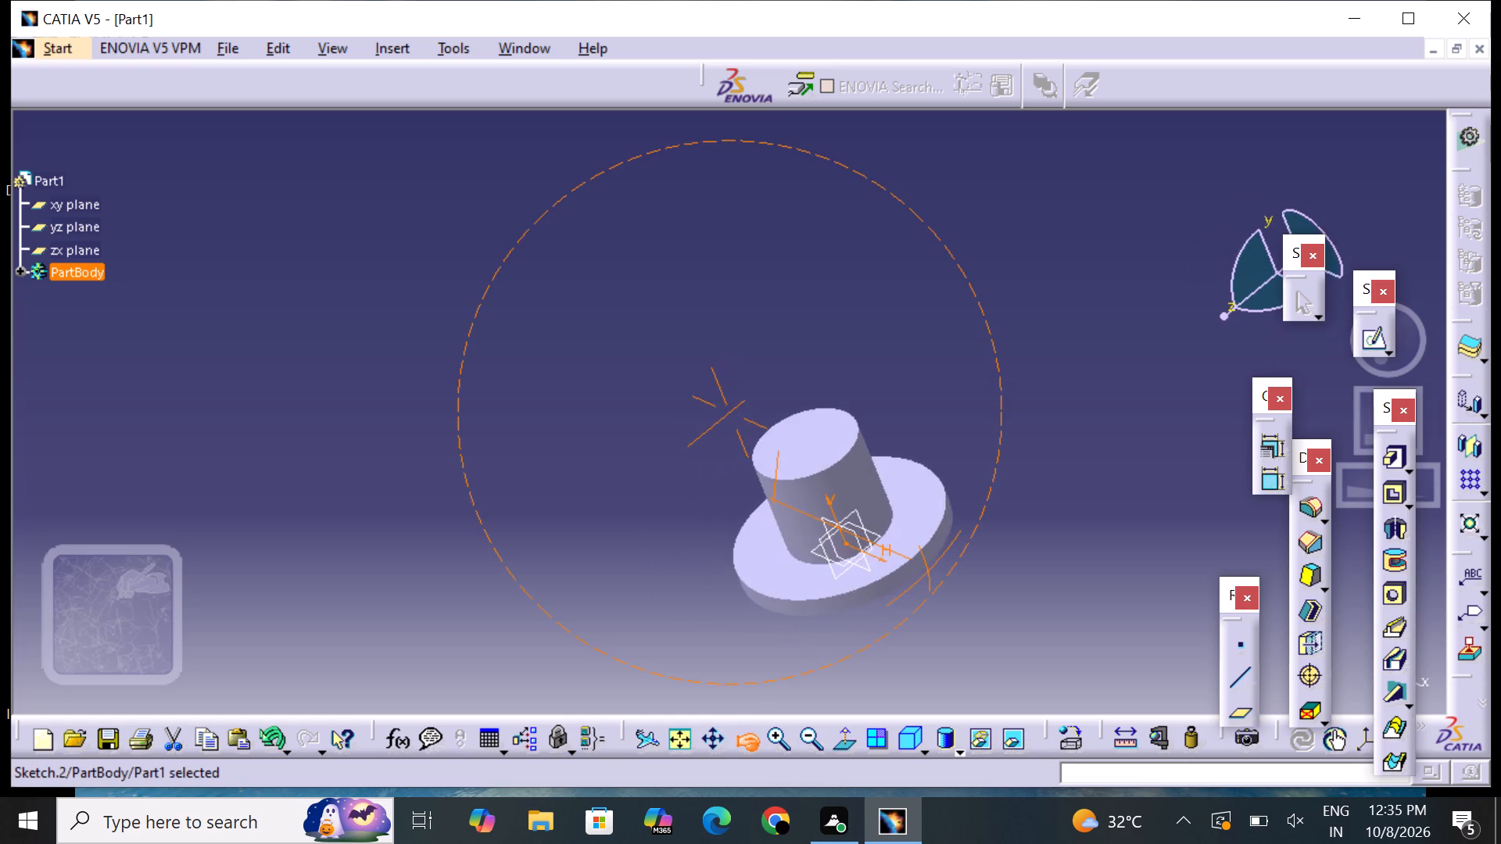
pyautogui.moveTo(927, 570); pyautogui.dragTo(1005, 381)
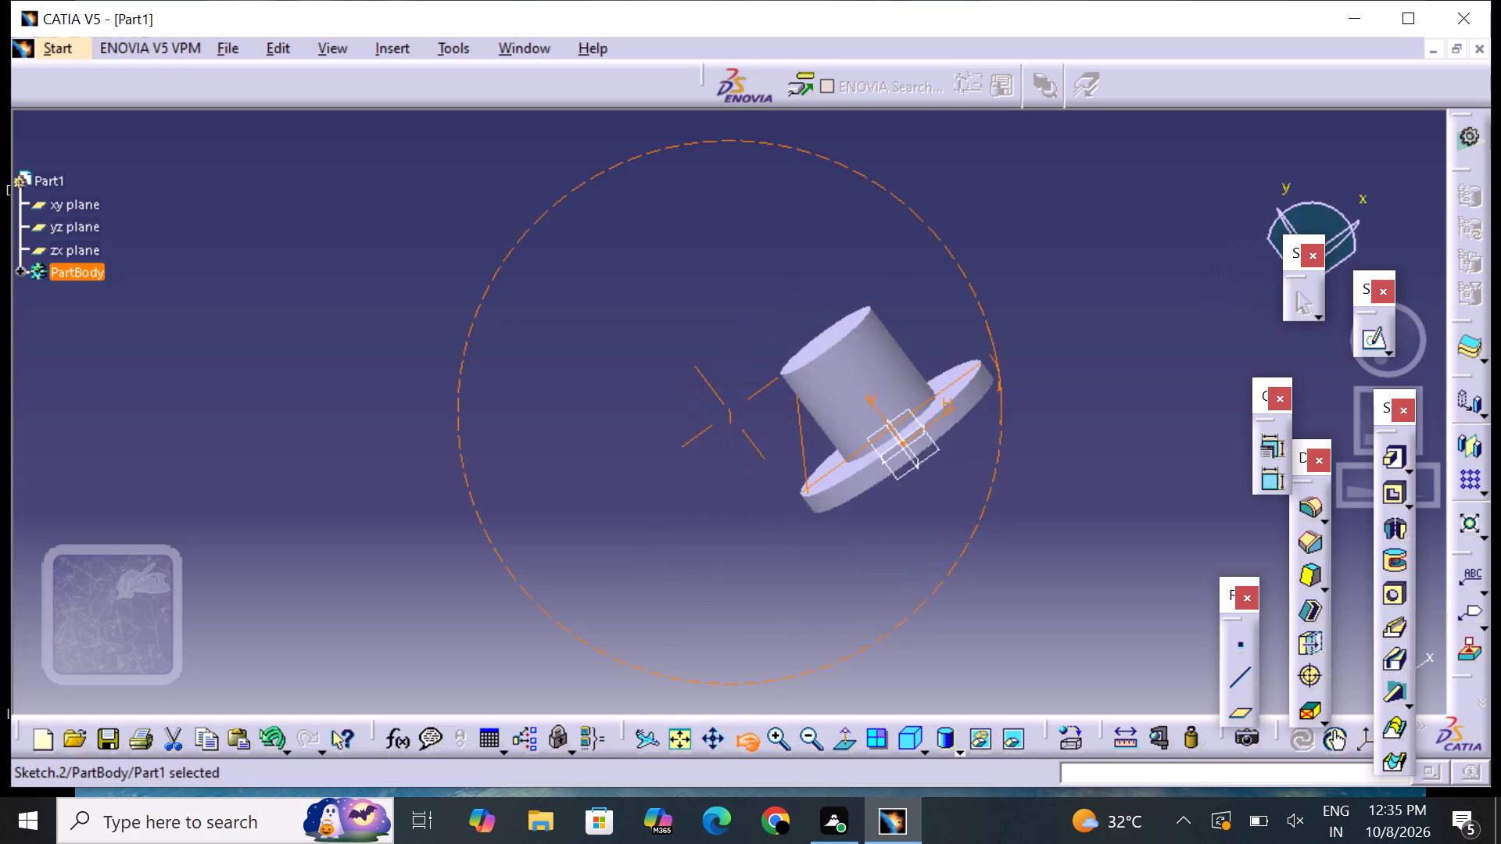
pyautogui.moveTo(1005, 381); pyautogui.dragTo(835, 513)
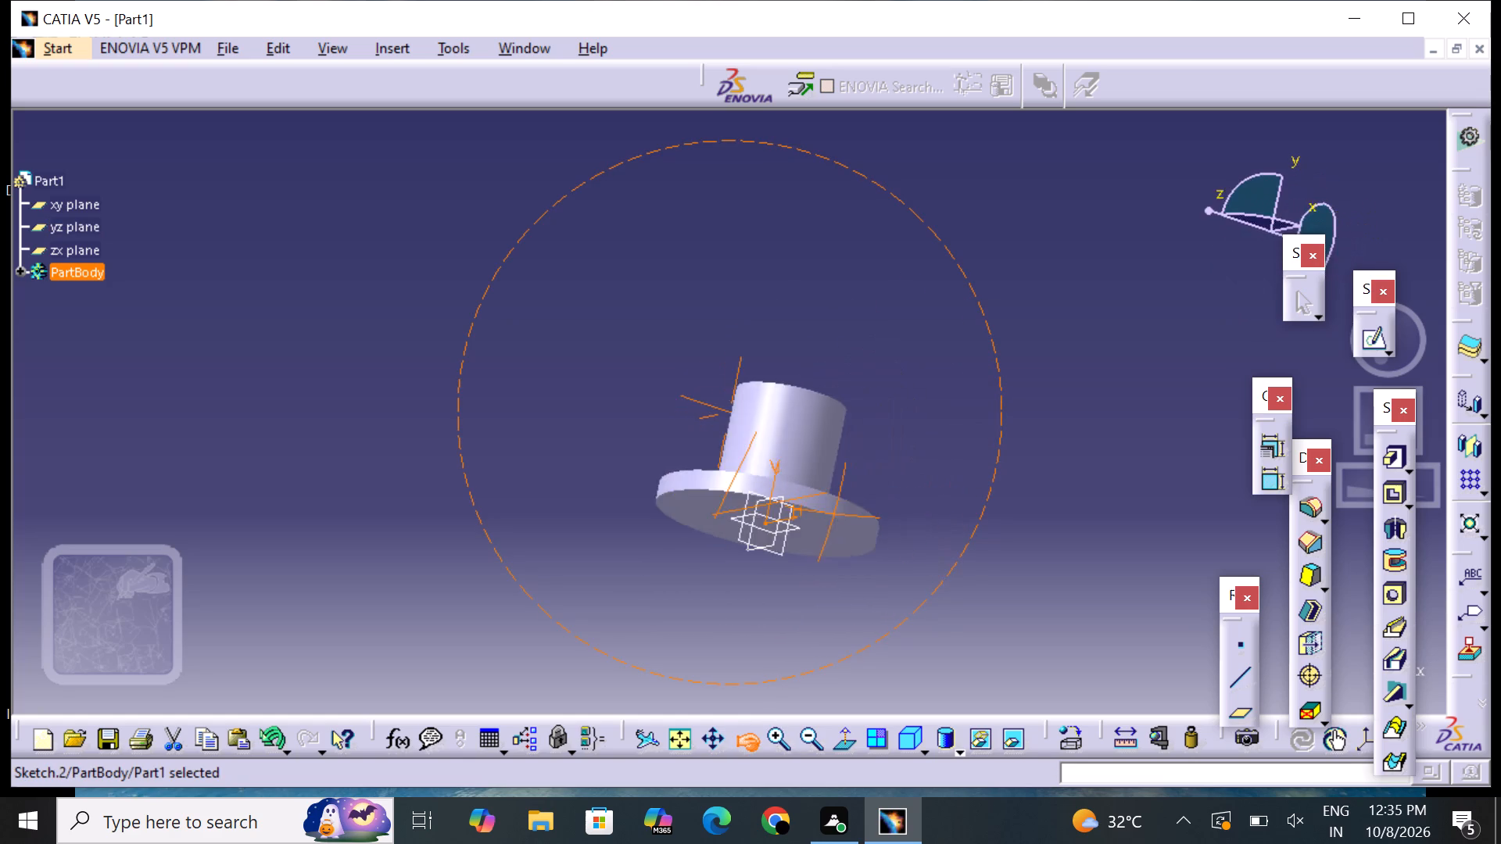
pyautogui.moveTo(835, 513); pyautogui.dragTo(571, 314)
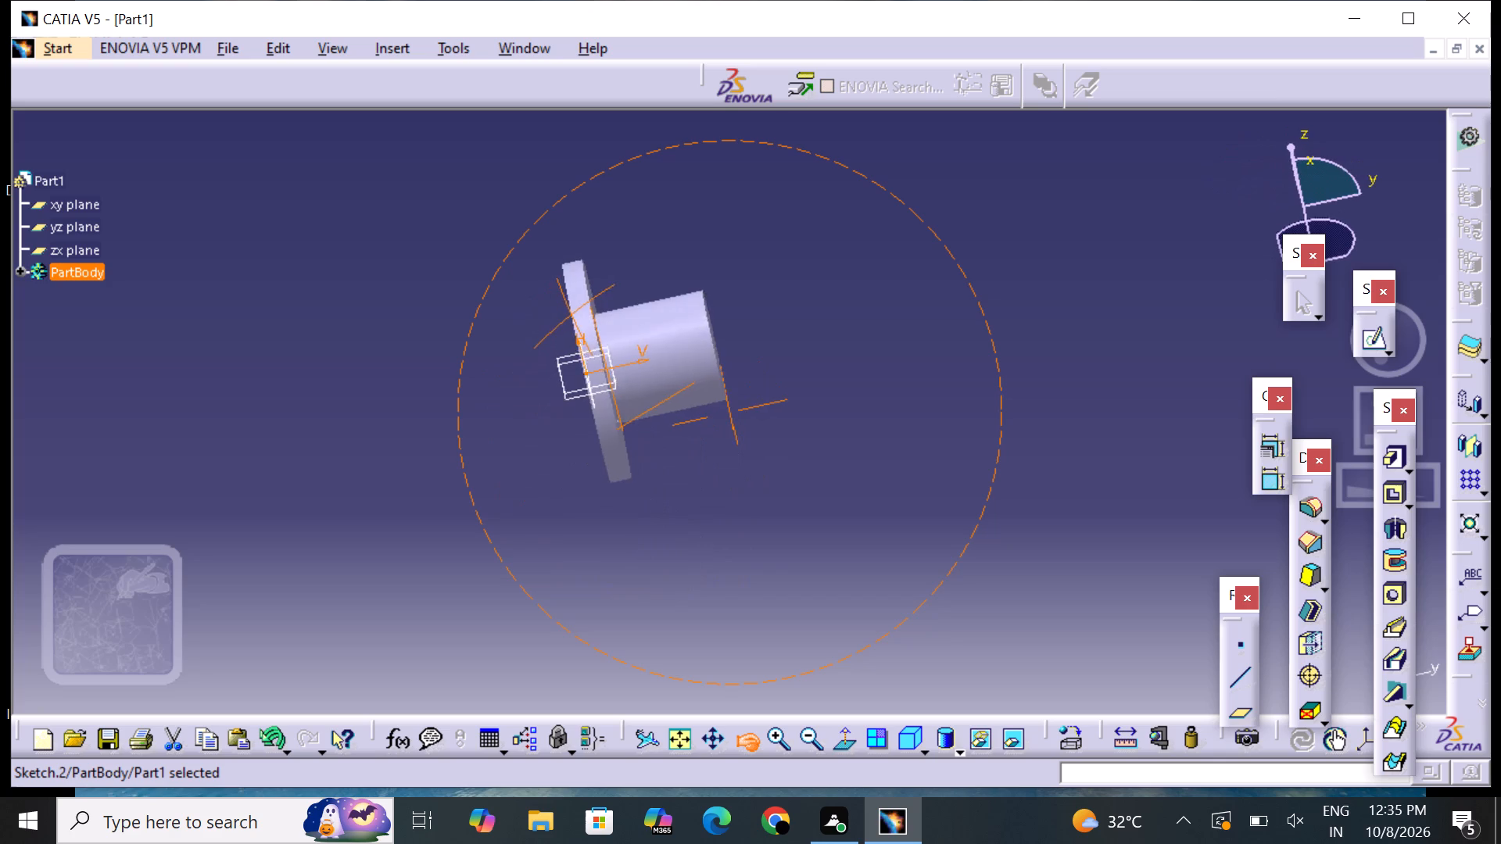
pyautogui.moveTo(571, 314); pyautogui.dragTo(945, 624)
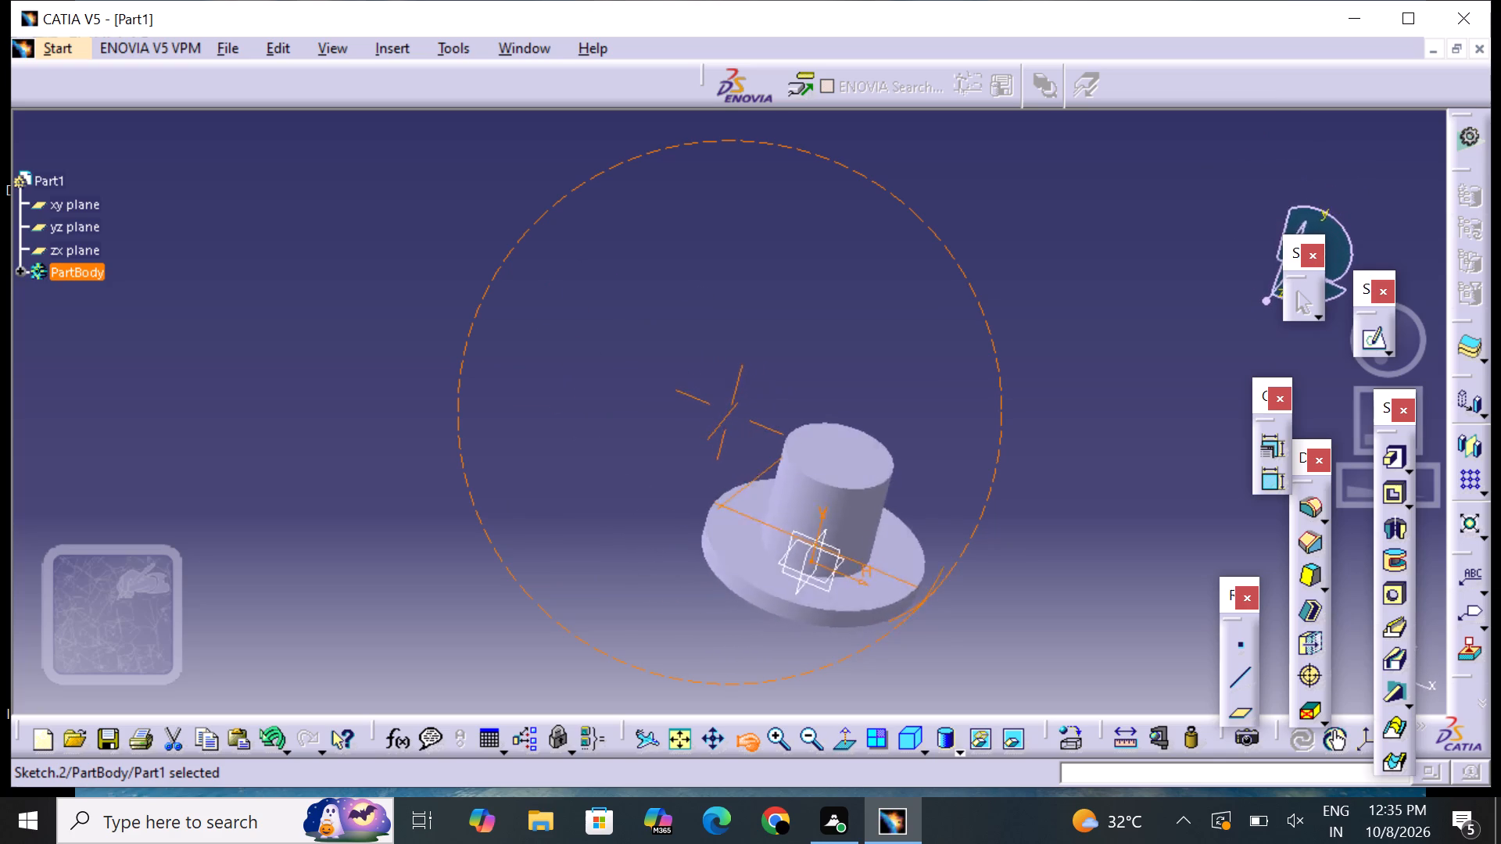
pyautogui.moveTo(945, 624); pyautogui.dragTo(980, 561)
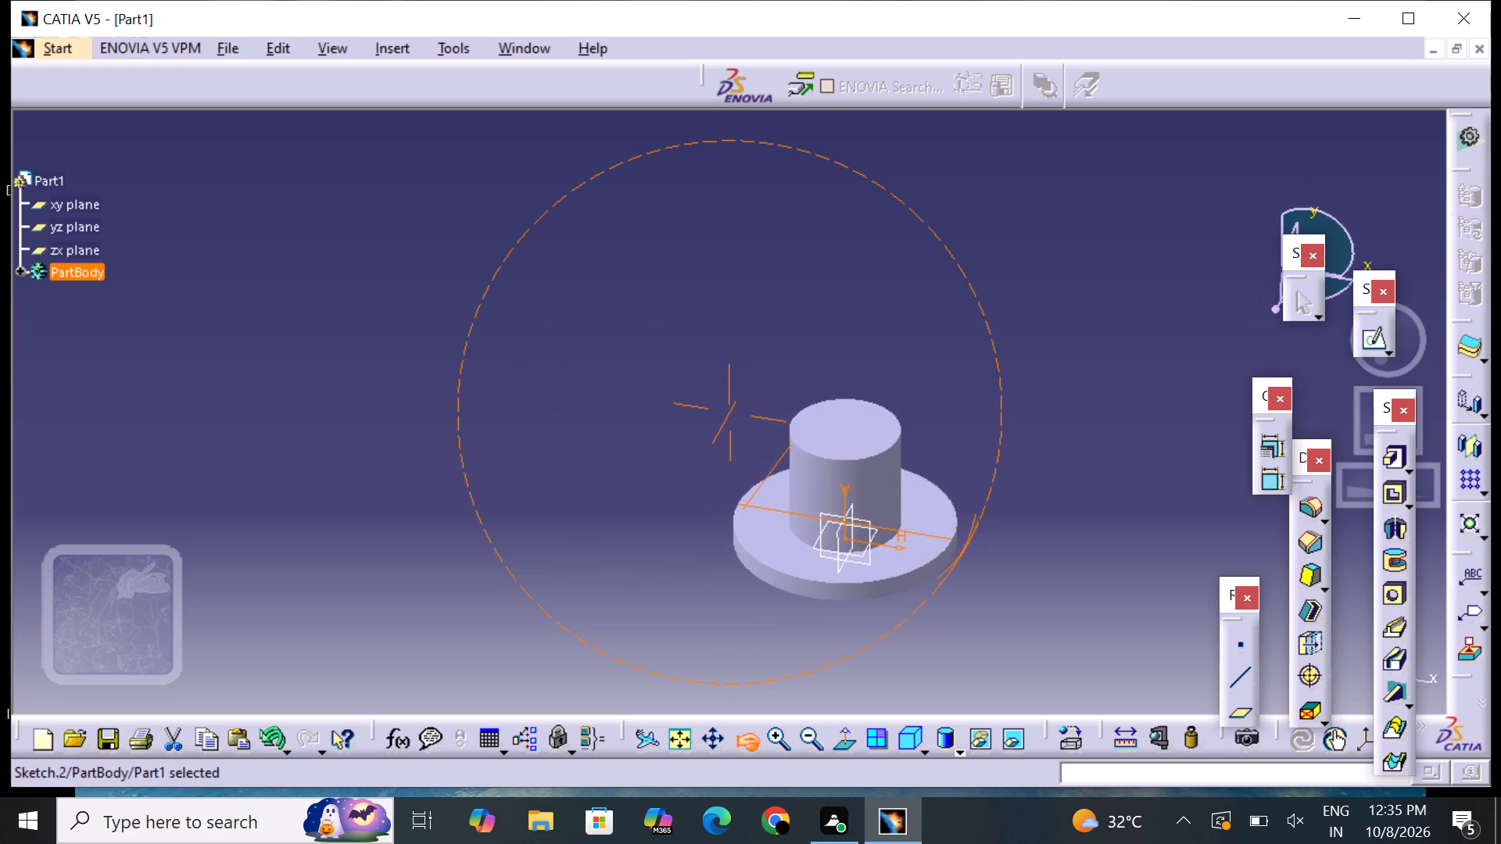
pyautogui.moveTo(980, 561); pyautogui.dragTo(985, 552)
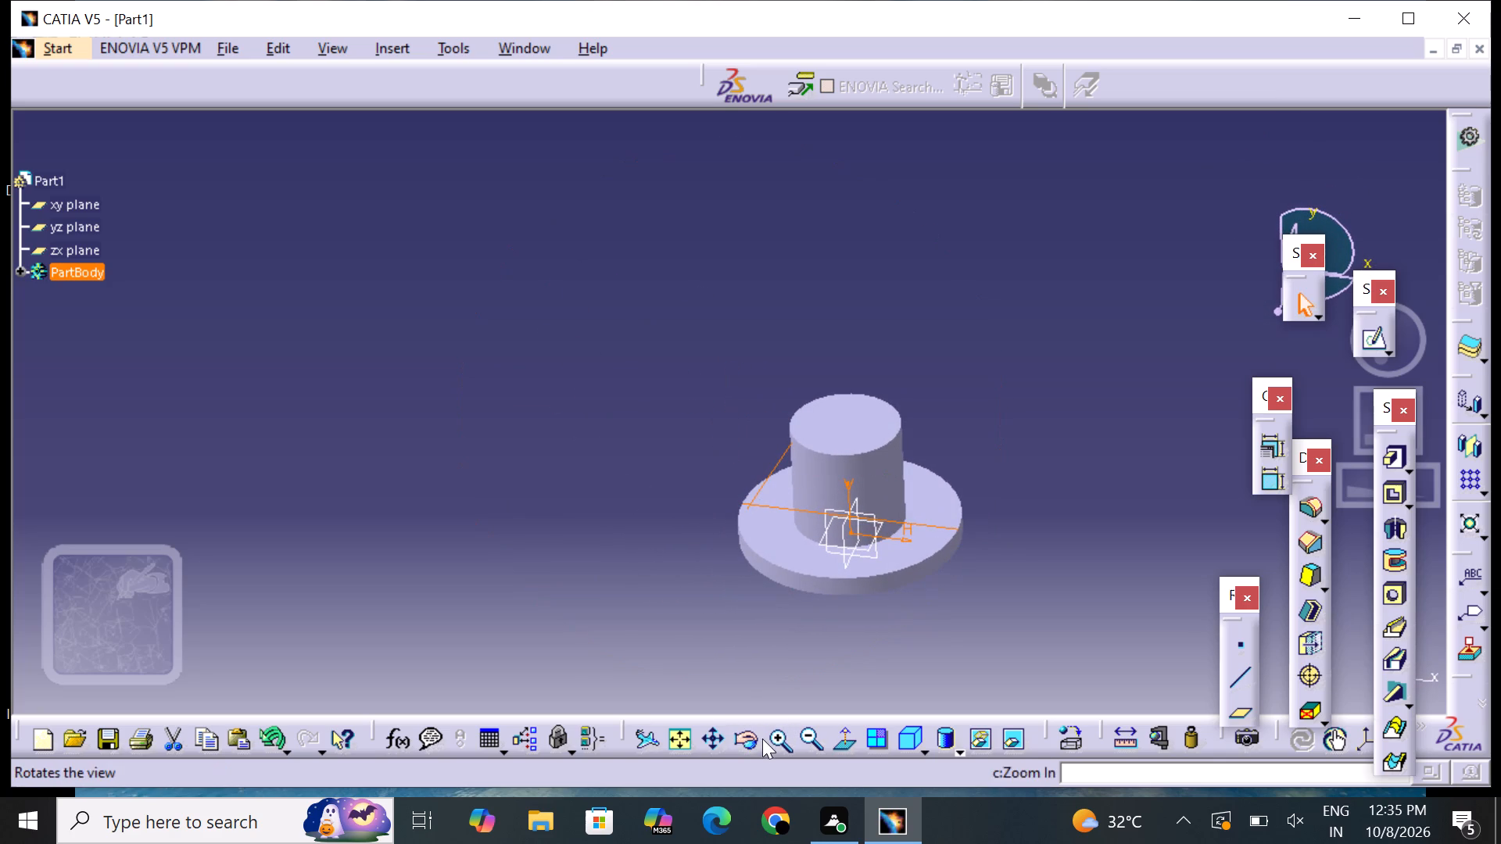
pyautogui.moveTo(749, 740); pyautogui.dragTo(749, 717)
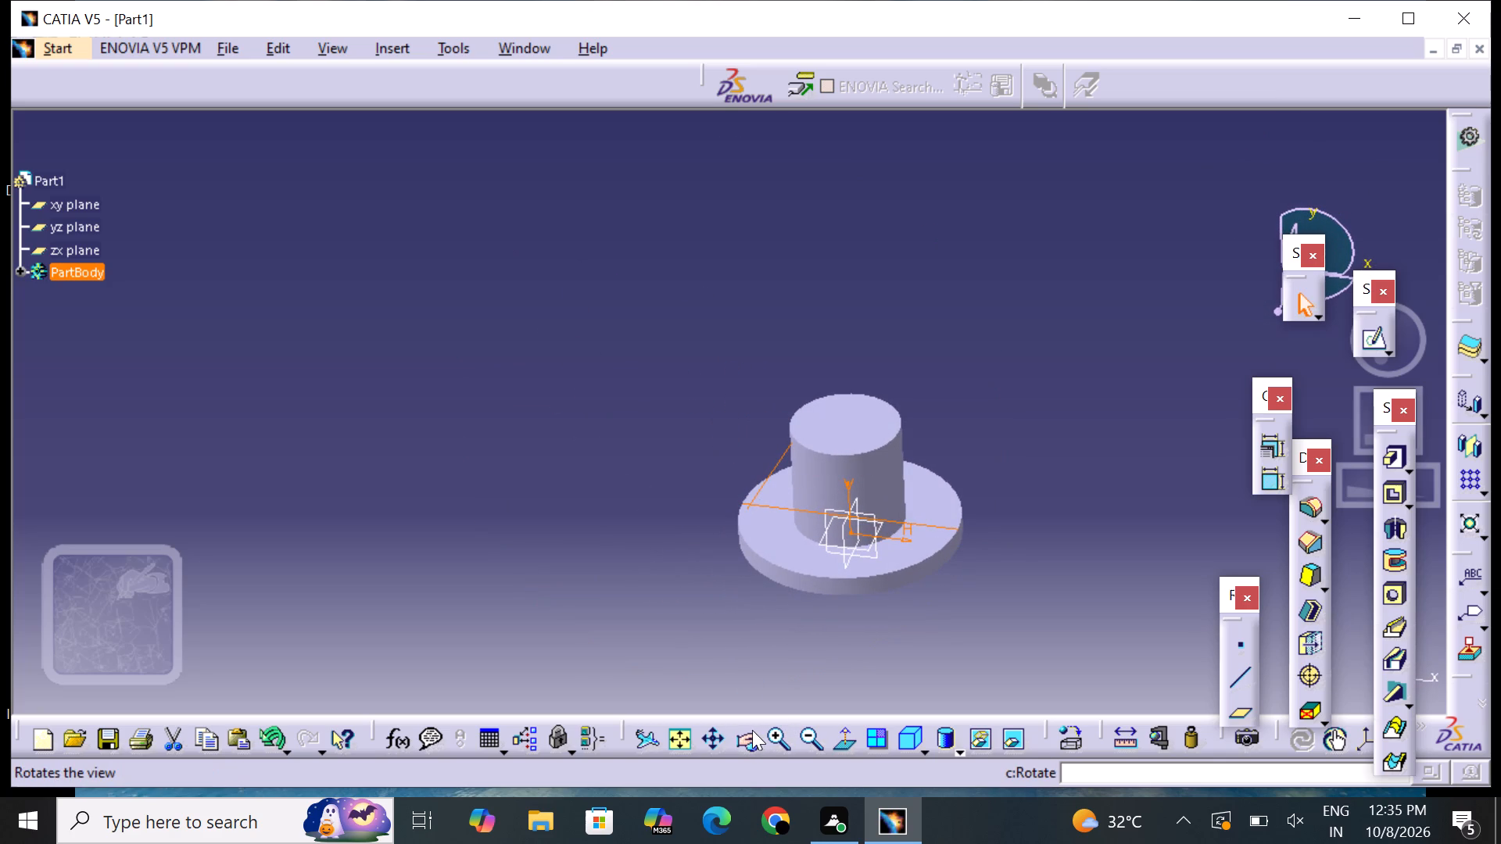
pyautogui.moveTo(749, 730); pyautogui.dragTo(747, 721)
pyautogui.moveTo(698, 328); pyautogui.dragTo(693, 556)
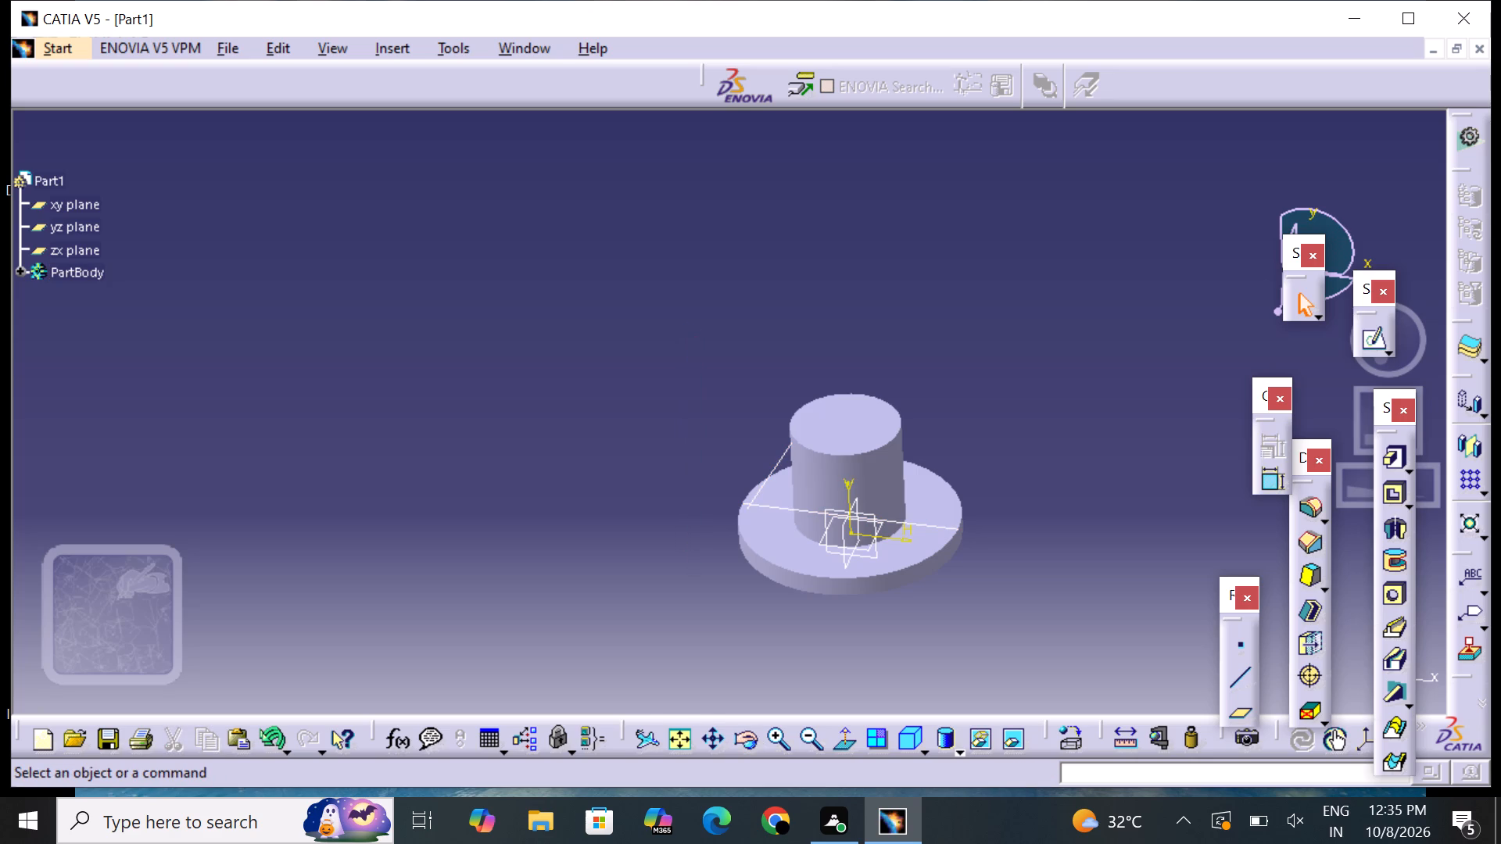
# Reopen the slanted line's sketch for editing, starting from the line that crosses the flange's top face.
pyautogui.click(739, 732)
pyautogui.moveTo(894, 607); pyautogui.dragTo(906, 609)
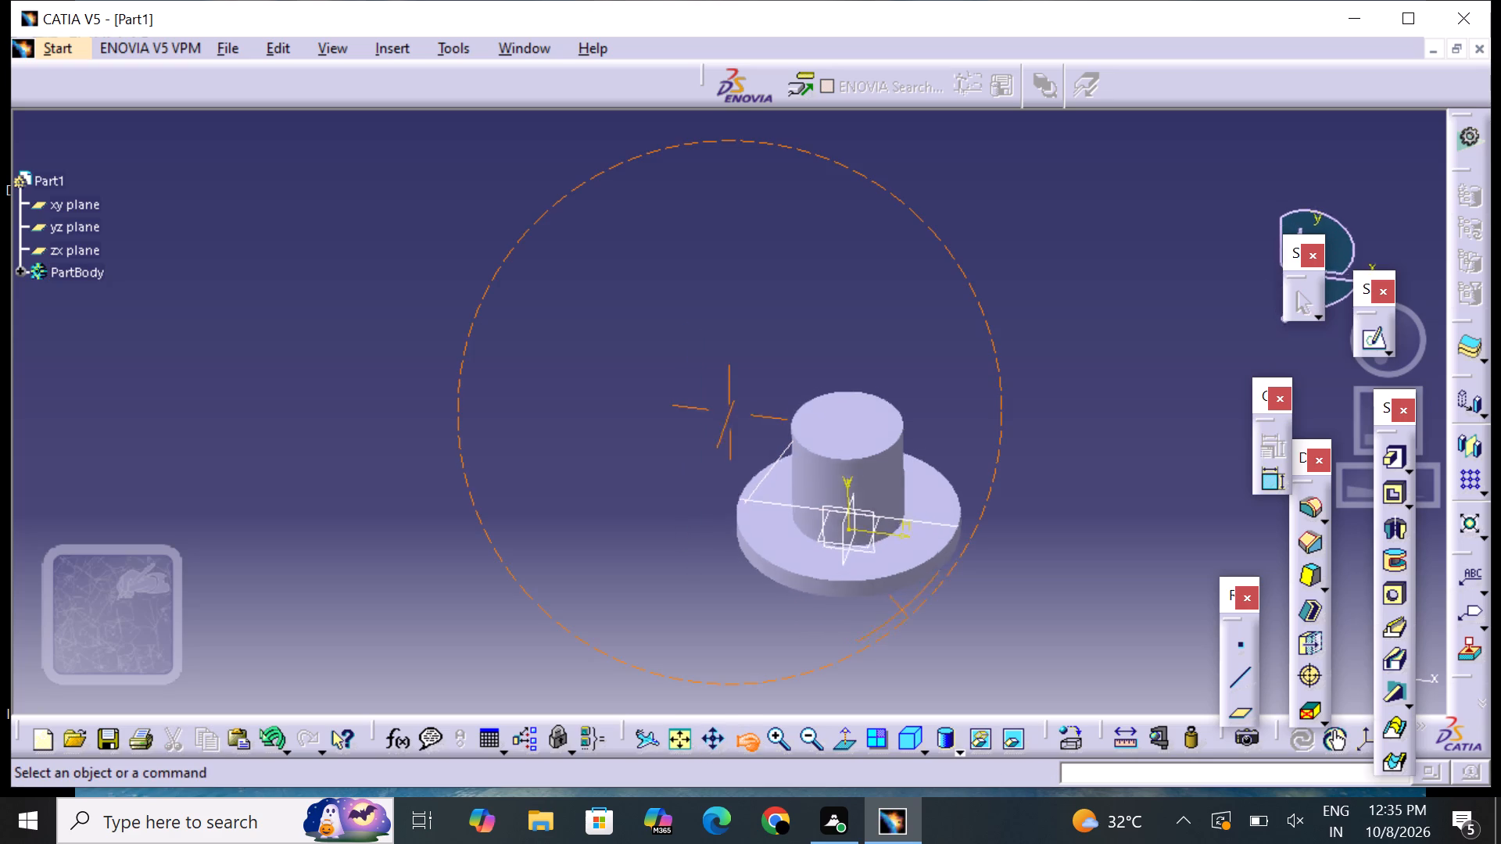
pyautogui.moveTo(906, 609); pyautogui.dragTo(387, 539)
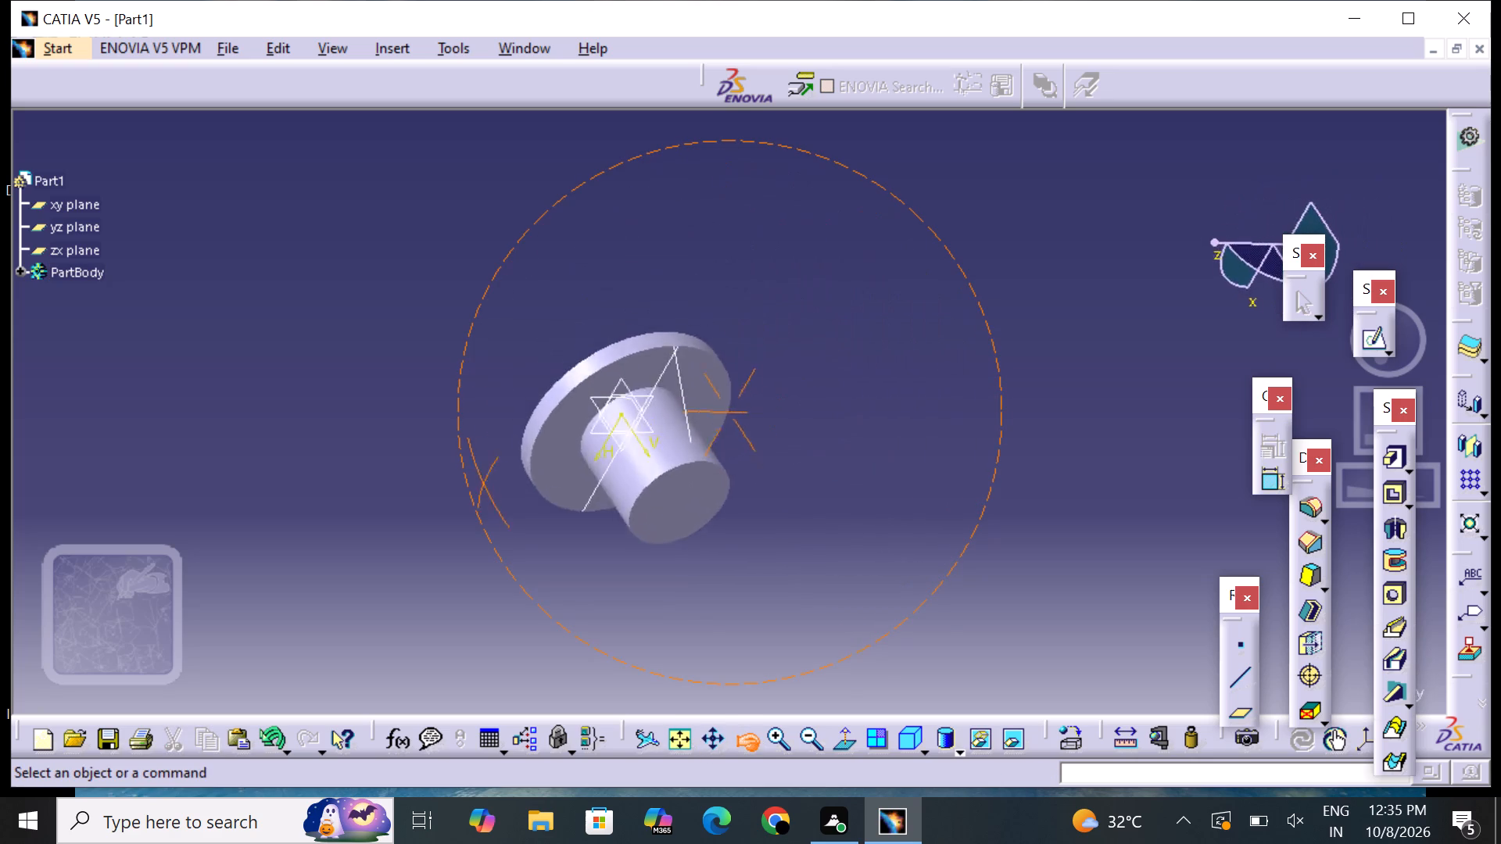
pyautogui.moveTo(387, 539); pyautogui.dragTo(841, 186)
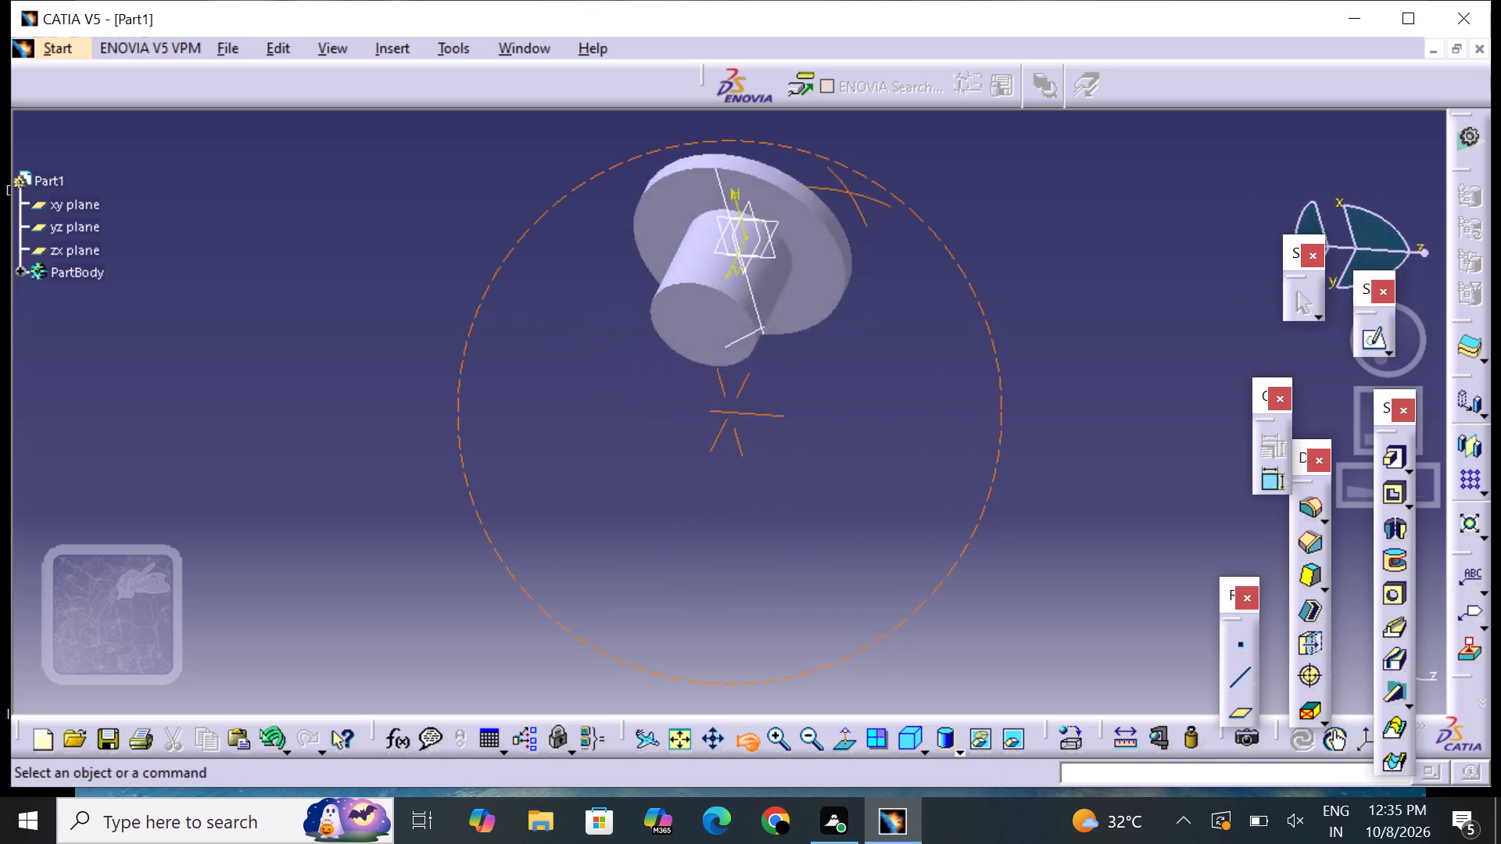
pyautogui.moveTo(841, 186); pyautogui.dragTo(561, 631)
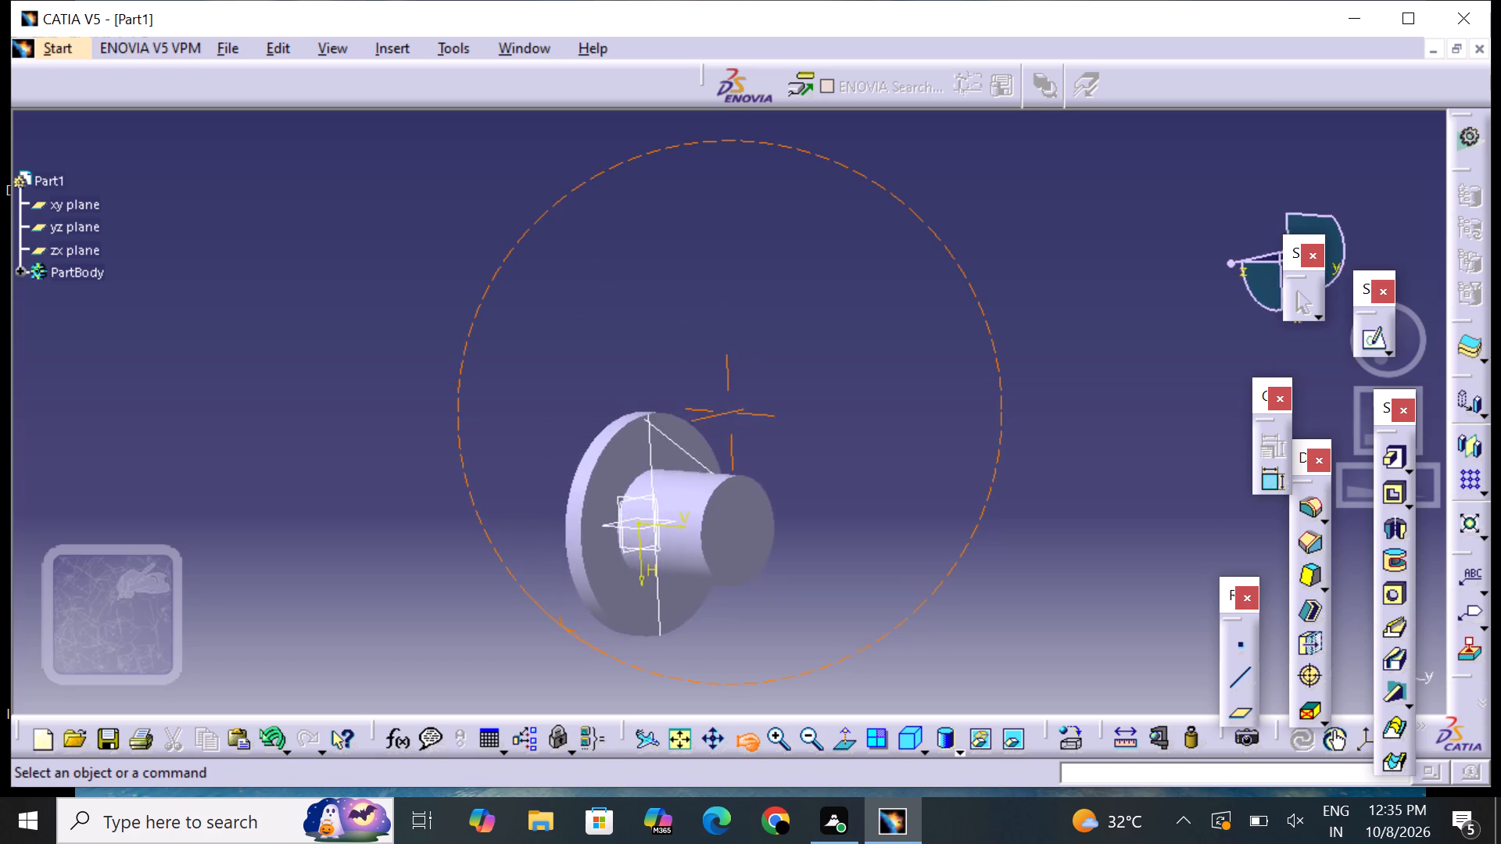
pyautogui.moveTo(561, 631); pyautogui.dragTo(587, 624)
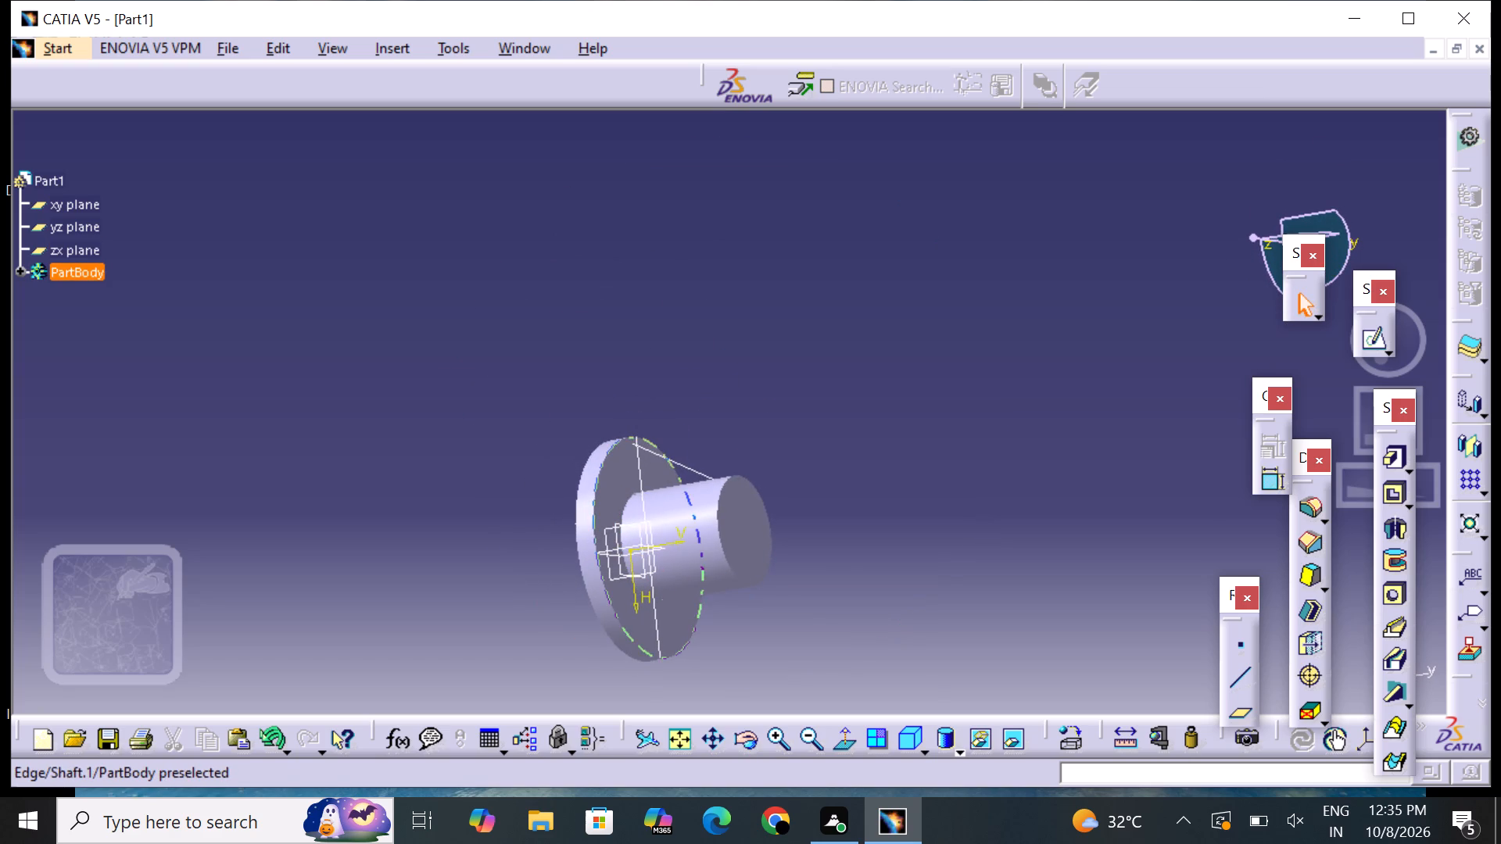
pyautogui.click(634, 470)
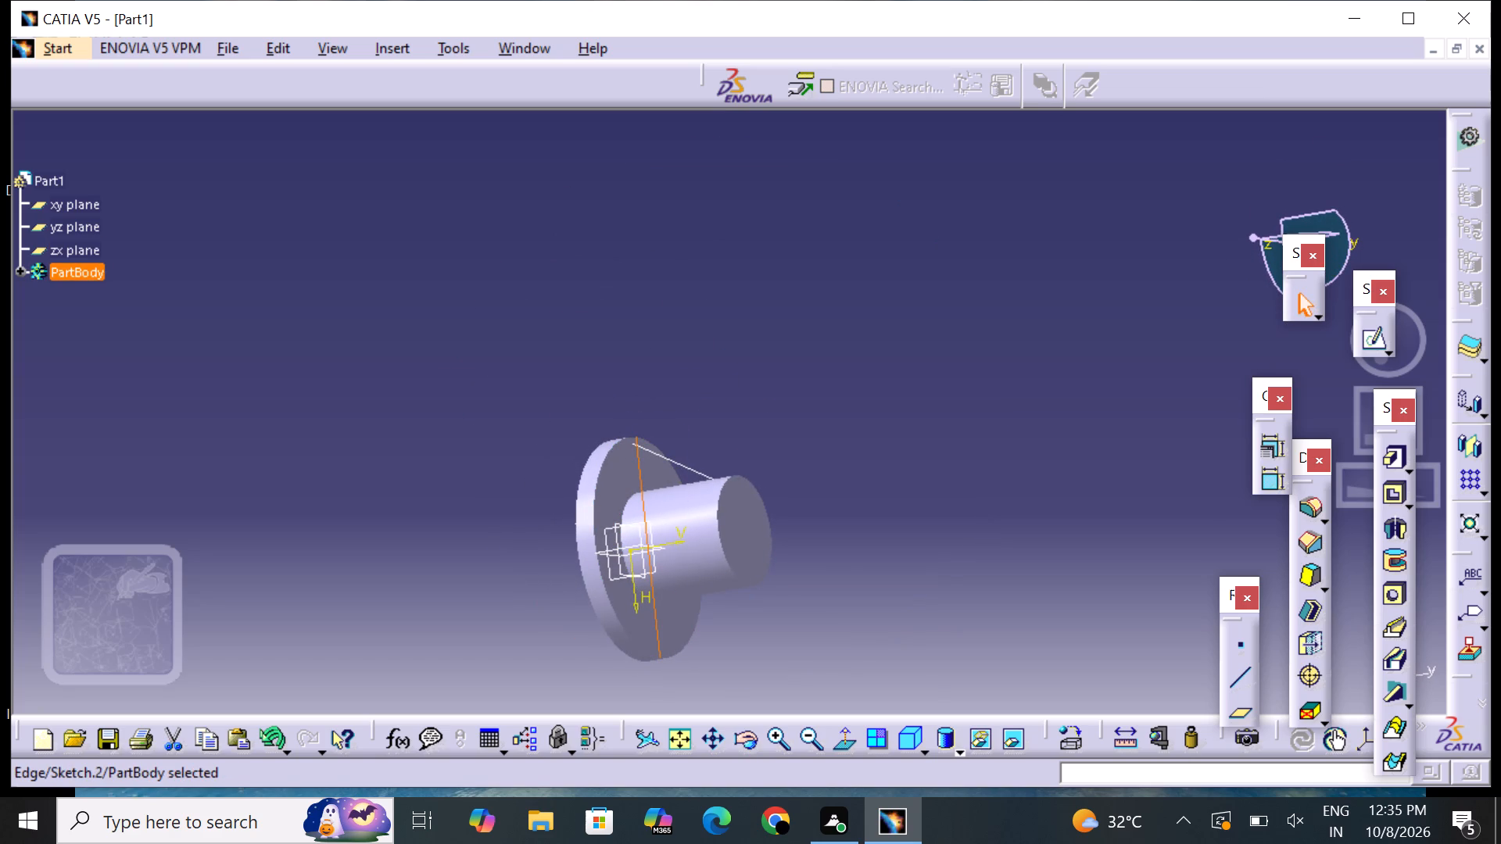
pyautogui.click(1382, 337)
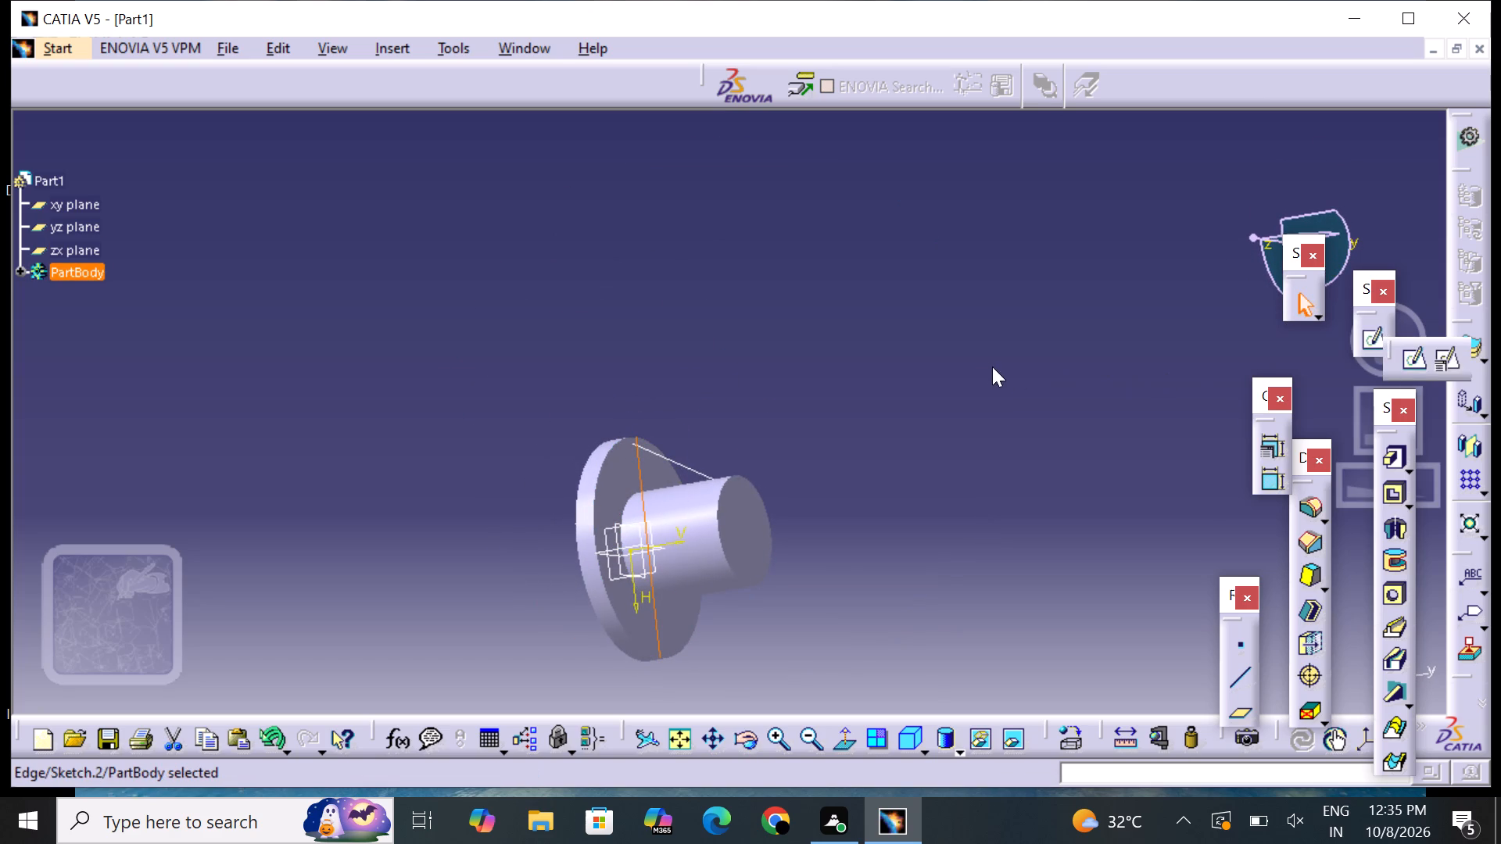
pyautogui.click(1432, 359)
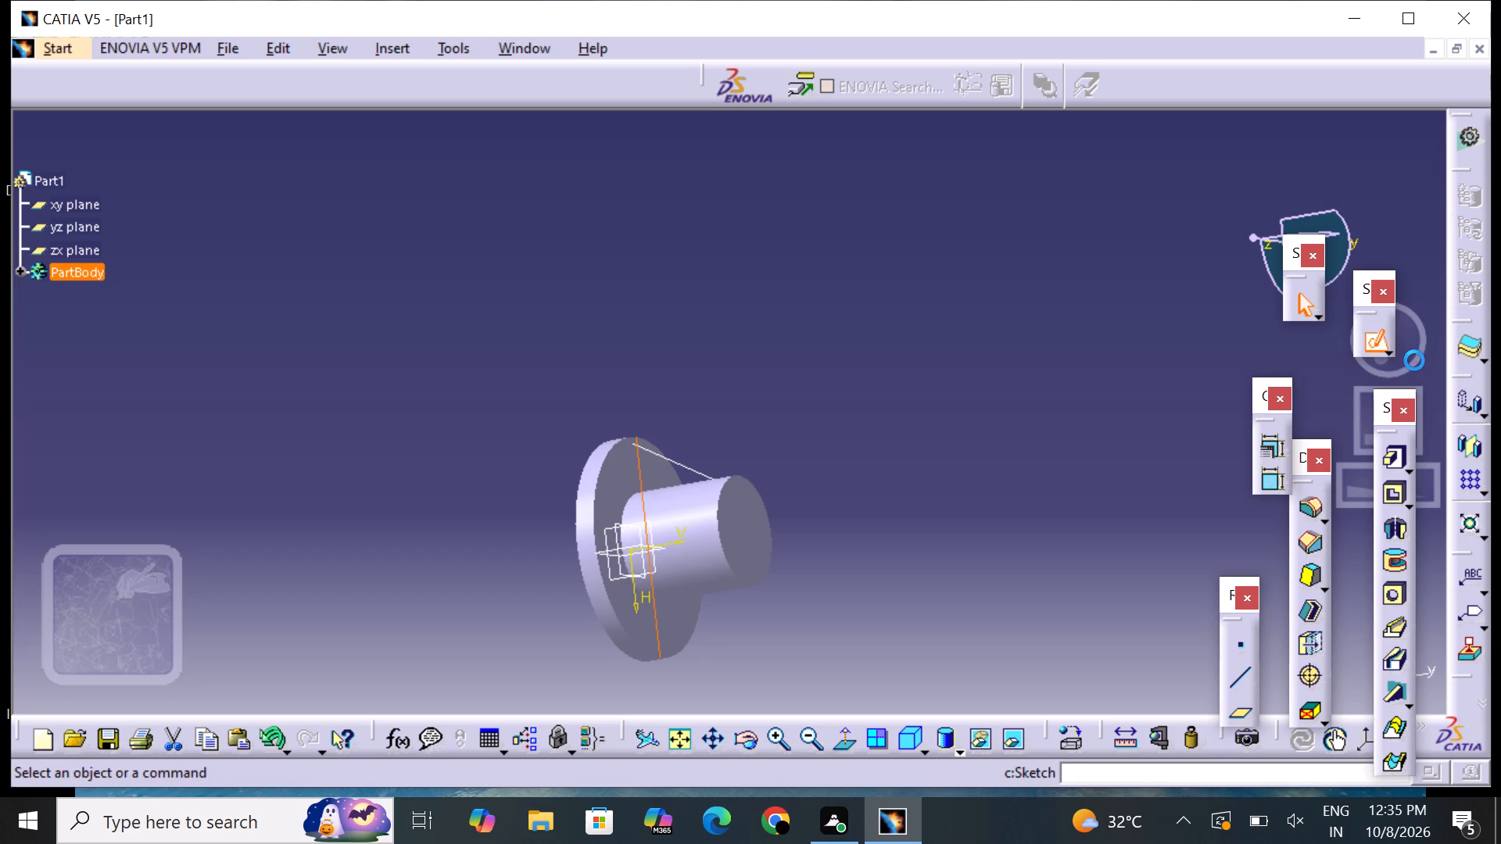
pyautogui.click(1414, 360)
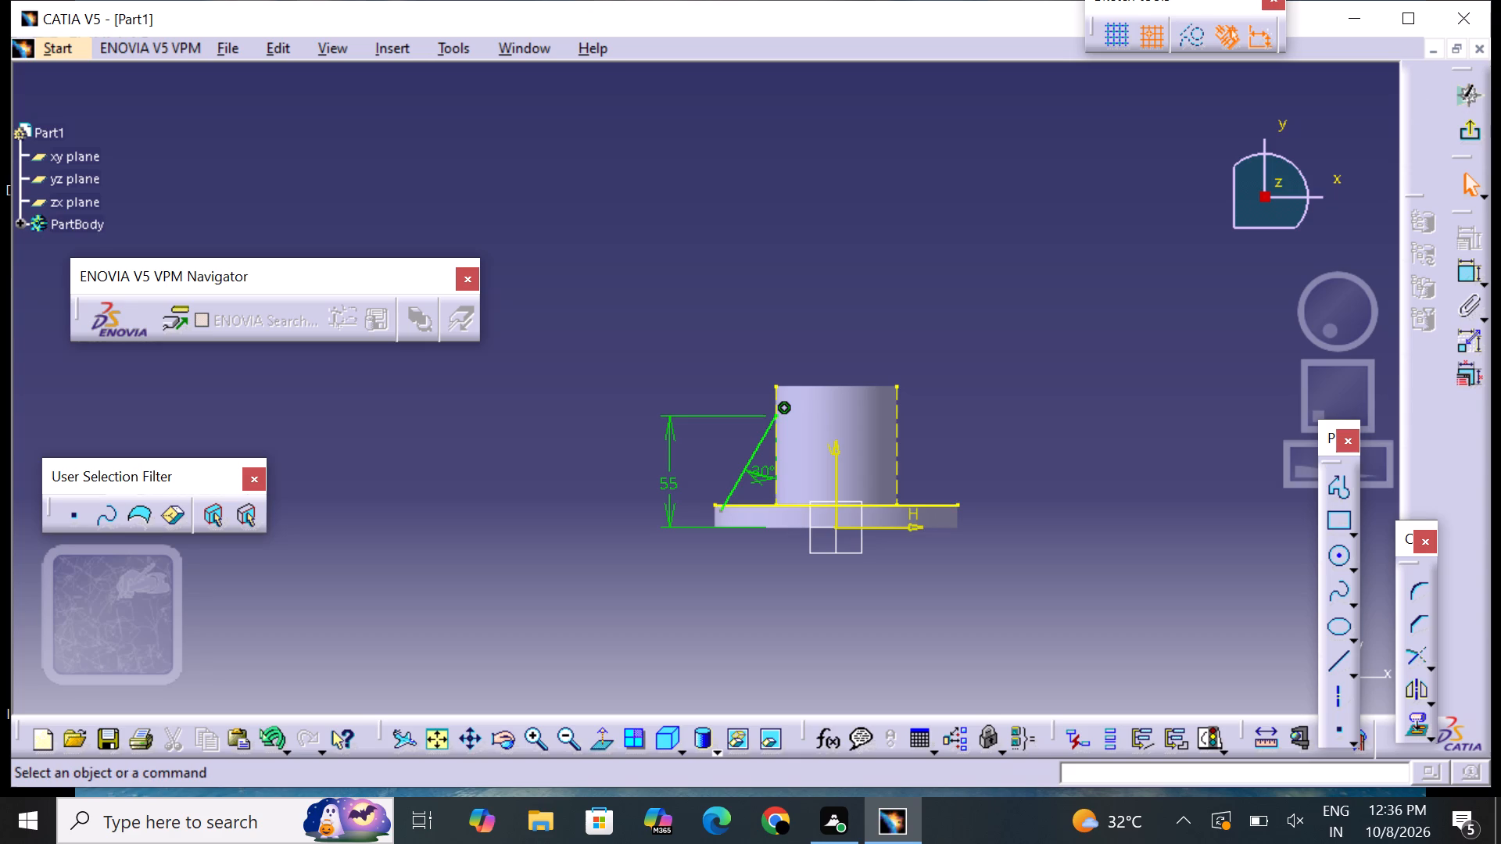
pyautogui.click(1475, 134)
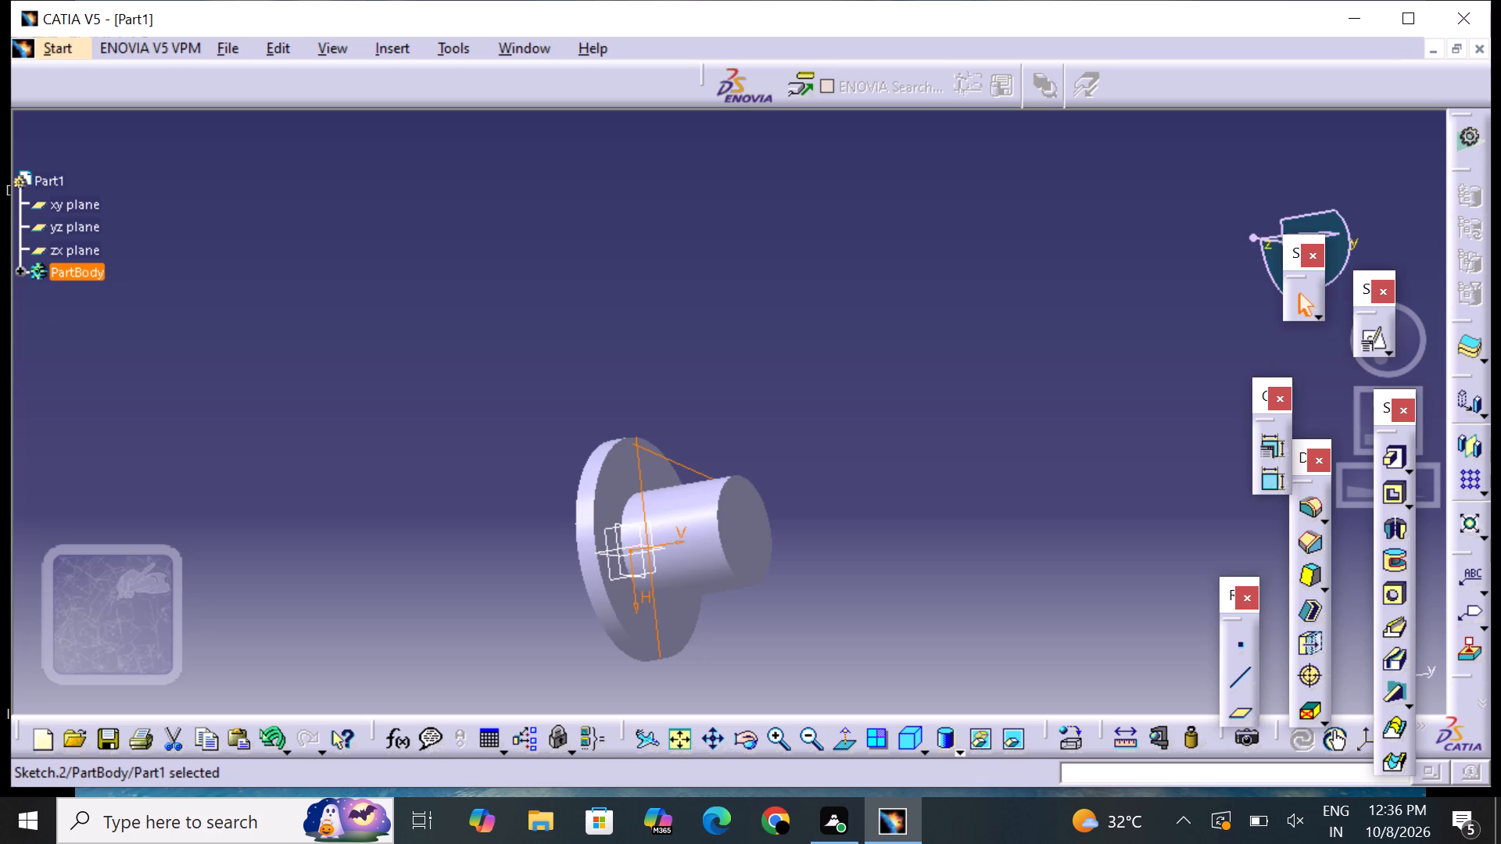
pyautogui.click(1367, 337)
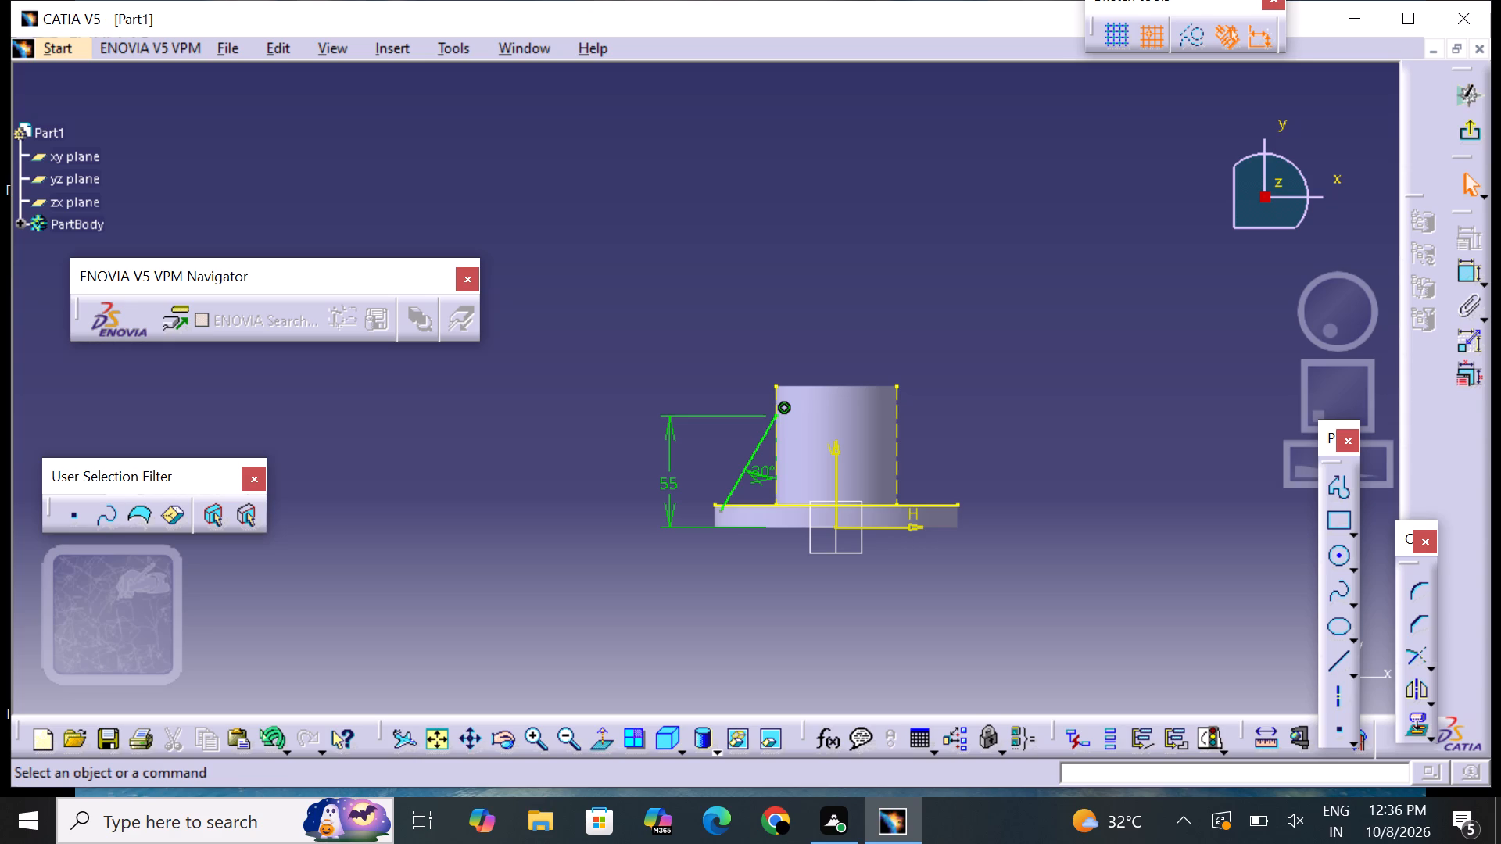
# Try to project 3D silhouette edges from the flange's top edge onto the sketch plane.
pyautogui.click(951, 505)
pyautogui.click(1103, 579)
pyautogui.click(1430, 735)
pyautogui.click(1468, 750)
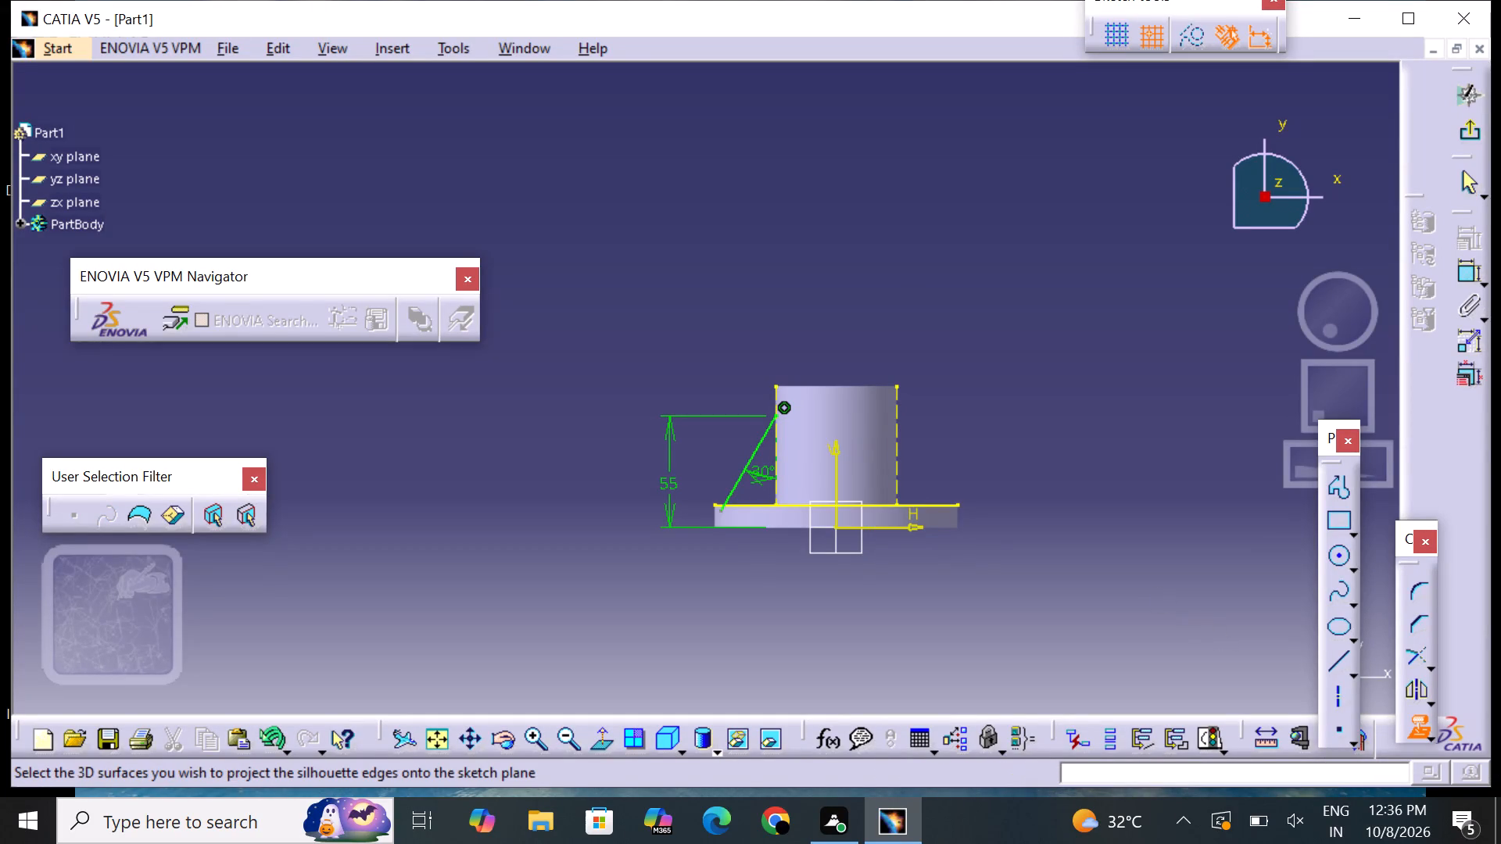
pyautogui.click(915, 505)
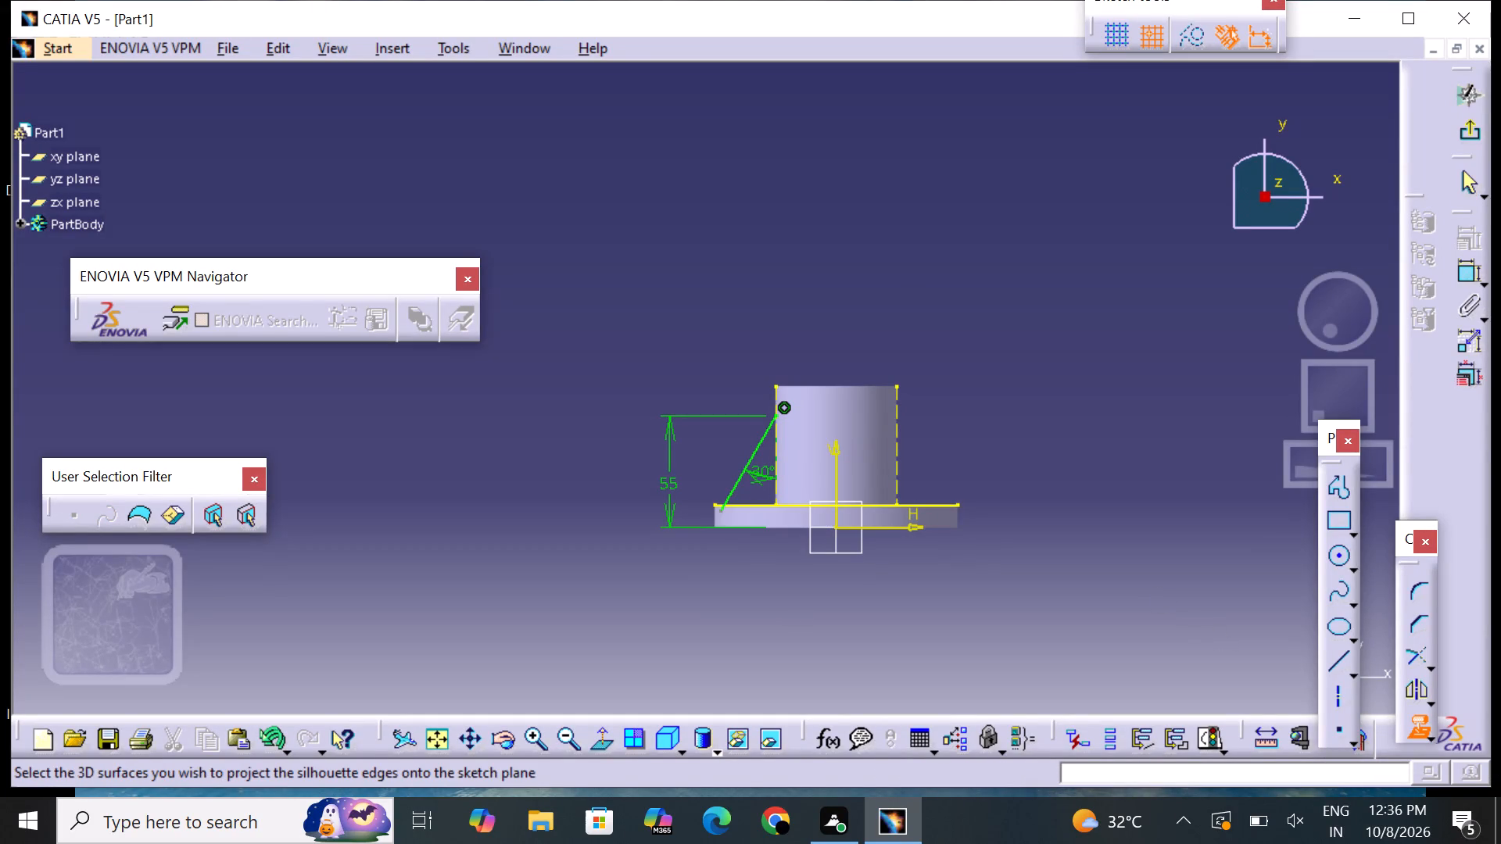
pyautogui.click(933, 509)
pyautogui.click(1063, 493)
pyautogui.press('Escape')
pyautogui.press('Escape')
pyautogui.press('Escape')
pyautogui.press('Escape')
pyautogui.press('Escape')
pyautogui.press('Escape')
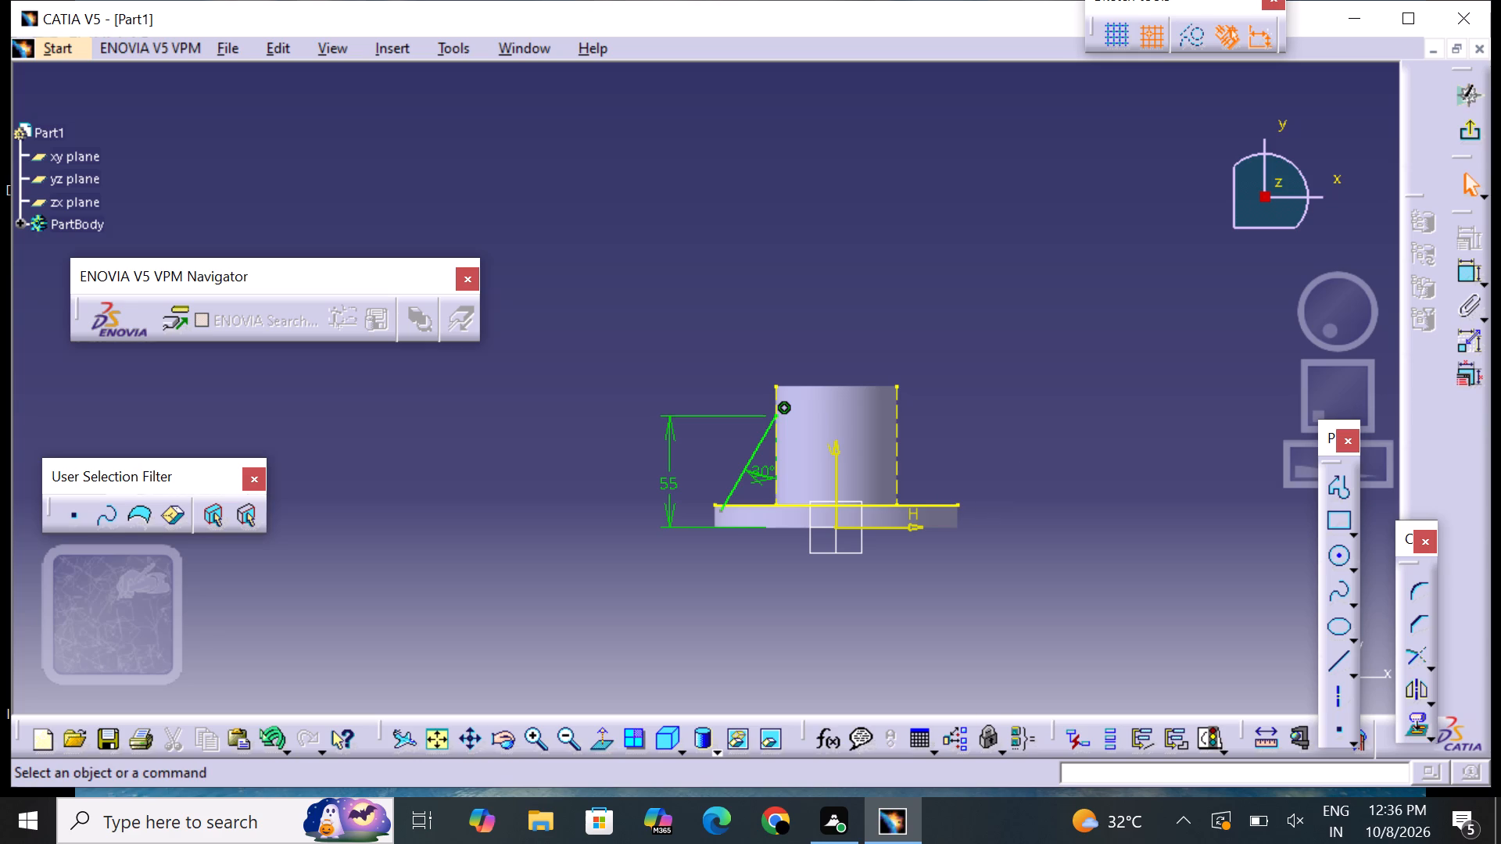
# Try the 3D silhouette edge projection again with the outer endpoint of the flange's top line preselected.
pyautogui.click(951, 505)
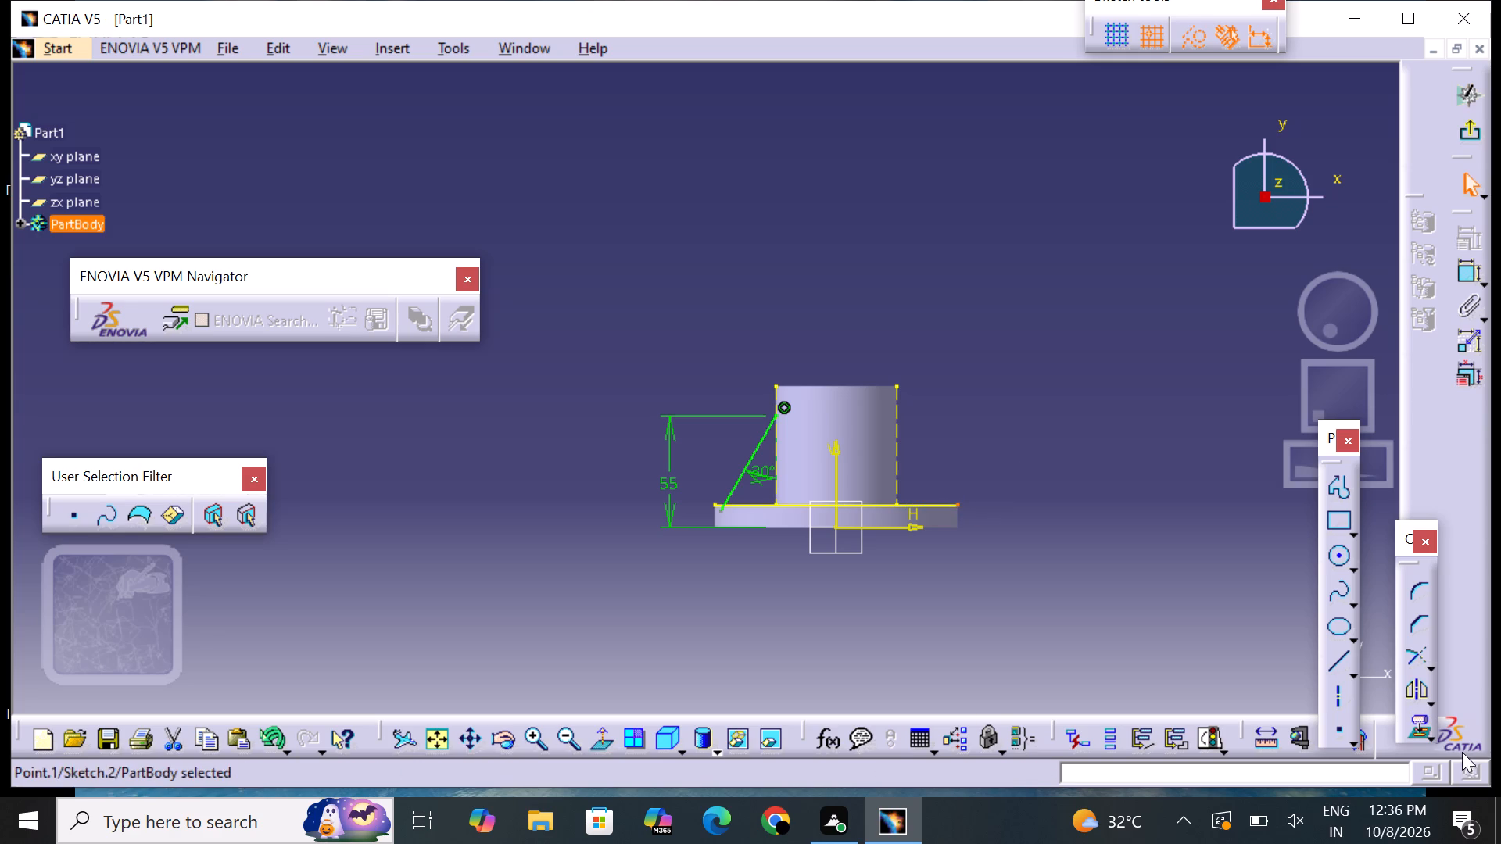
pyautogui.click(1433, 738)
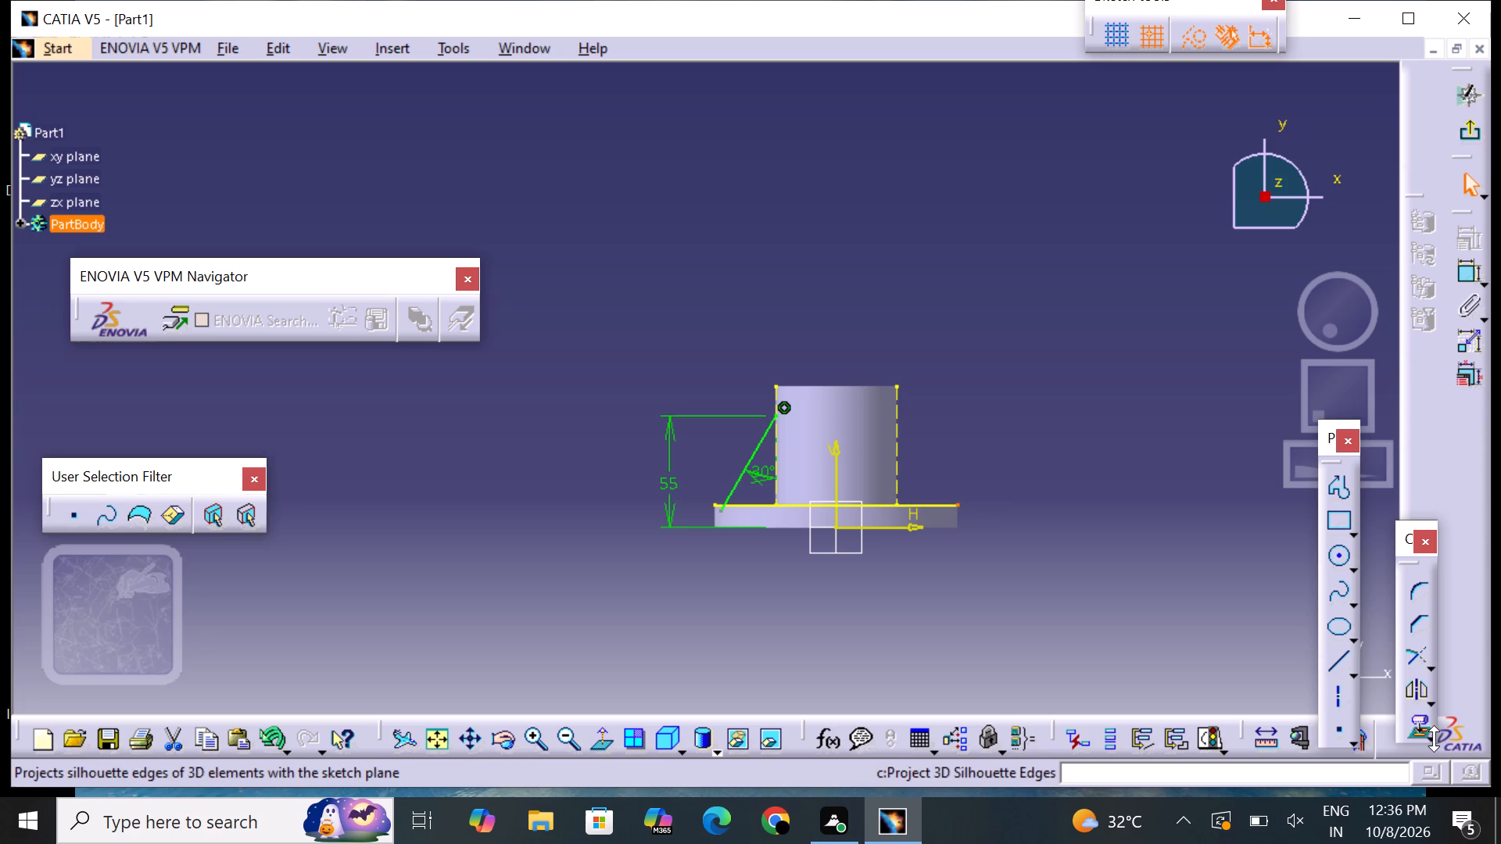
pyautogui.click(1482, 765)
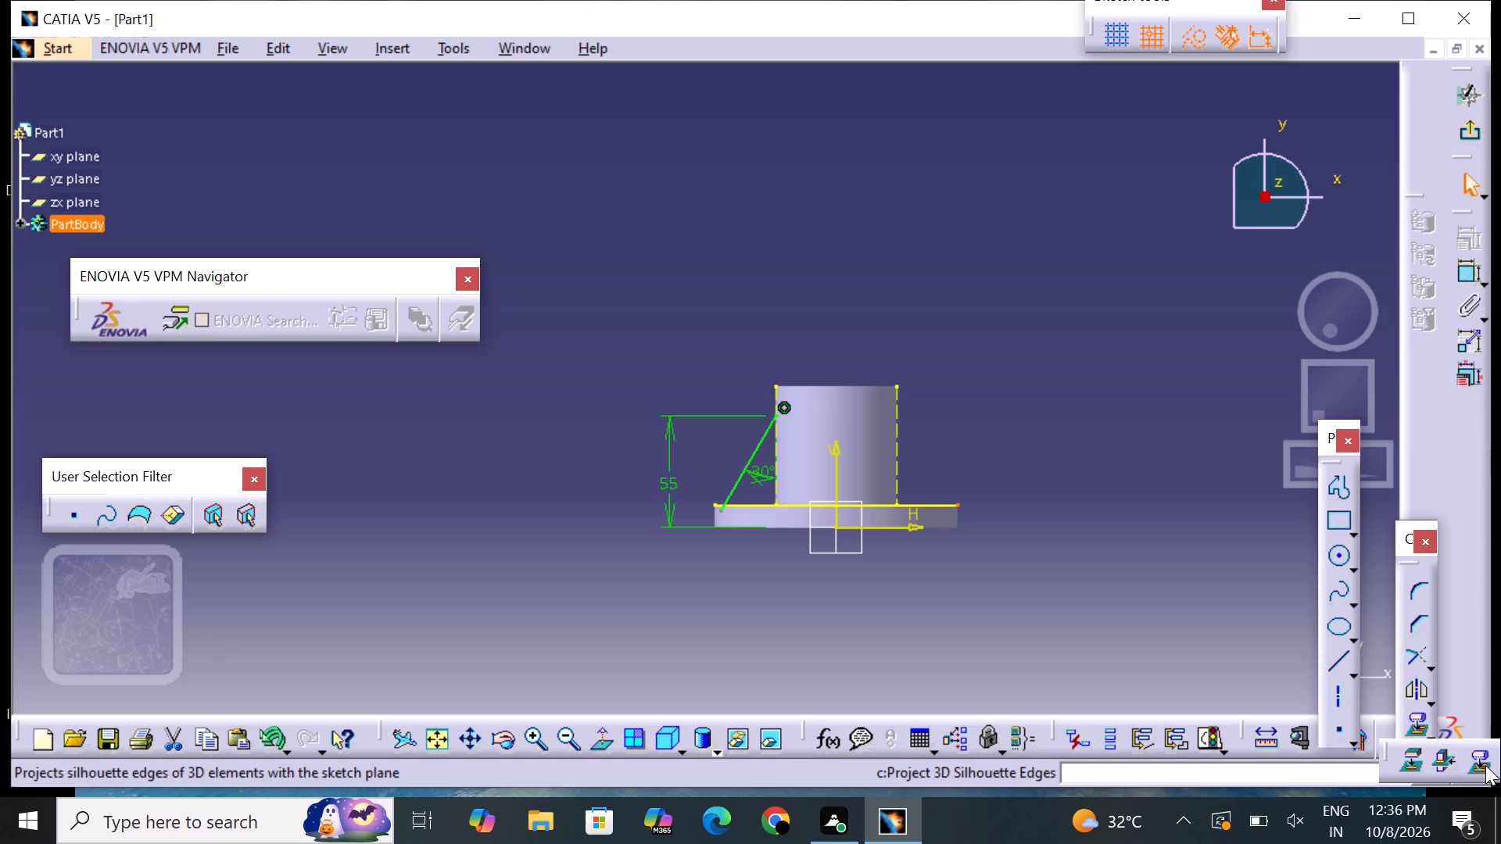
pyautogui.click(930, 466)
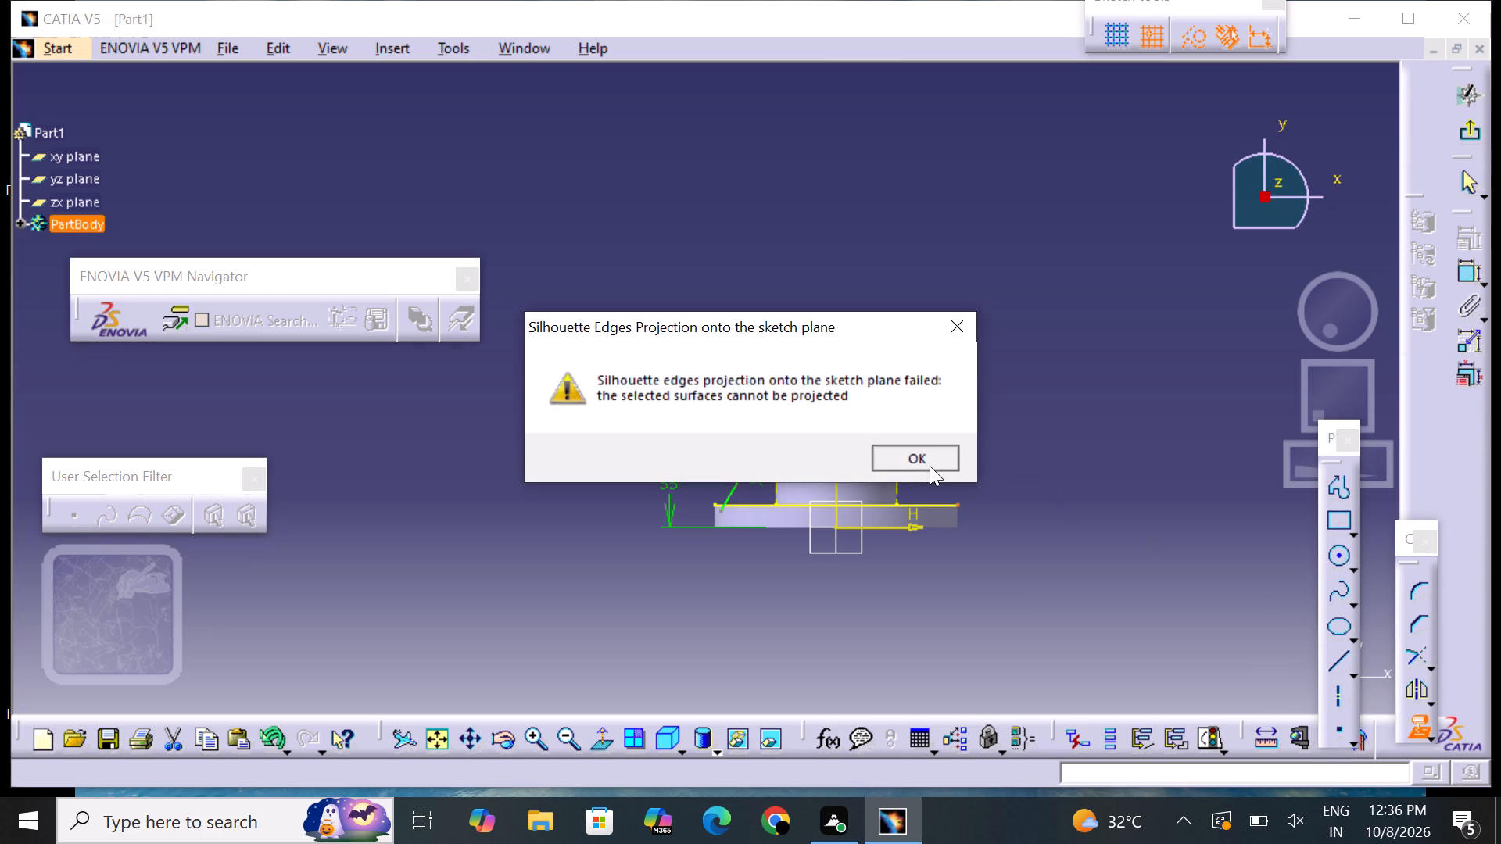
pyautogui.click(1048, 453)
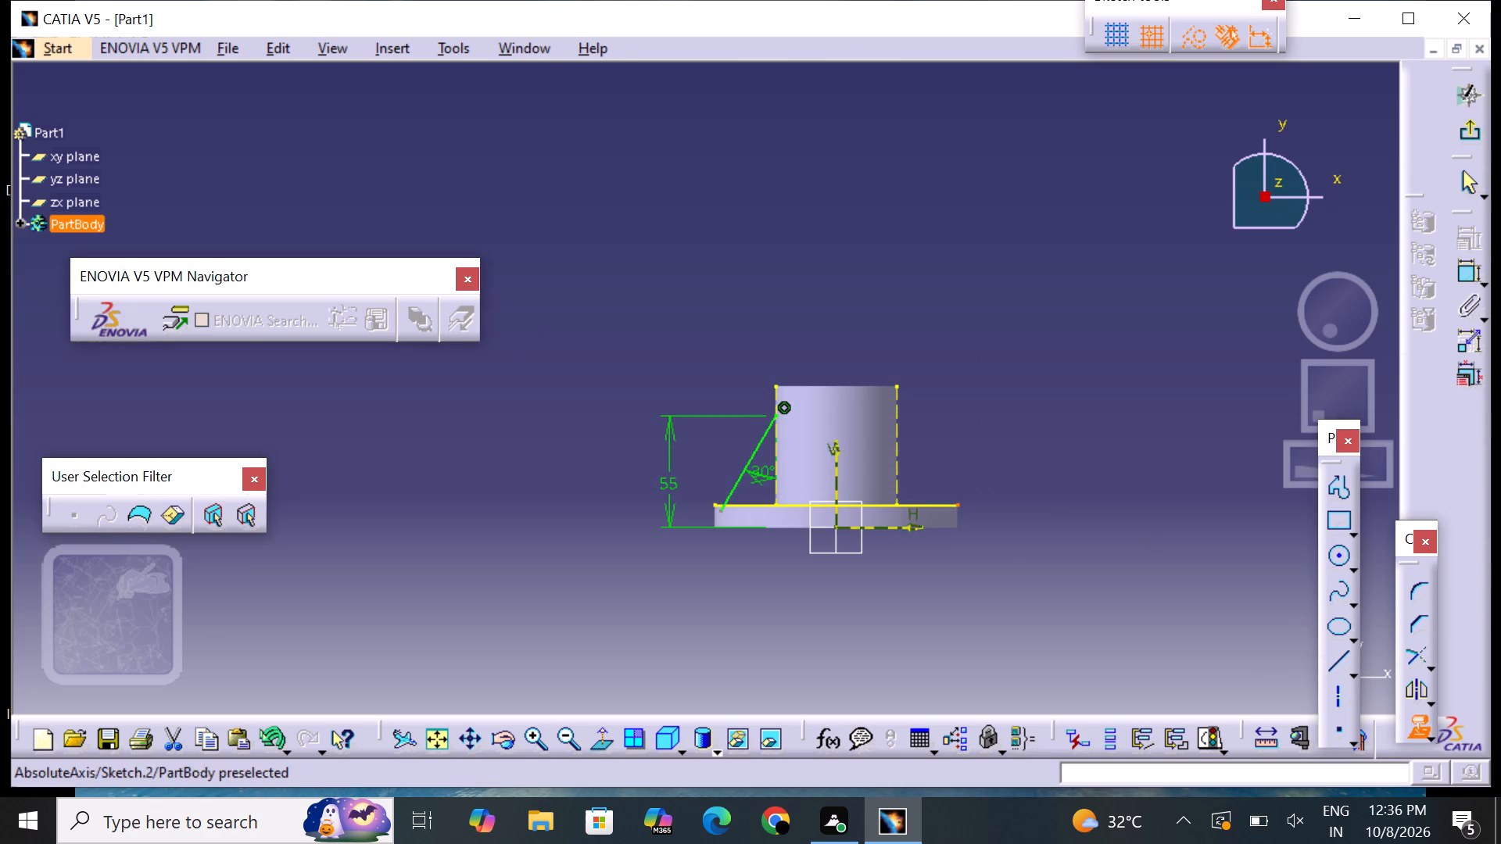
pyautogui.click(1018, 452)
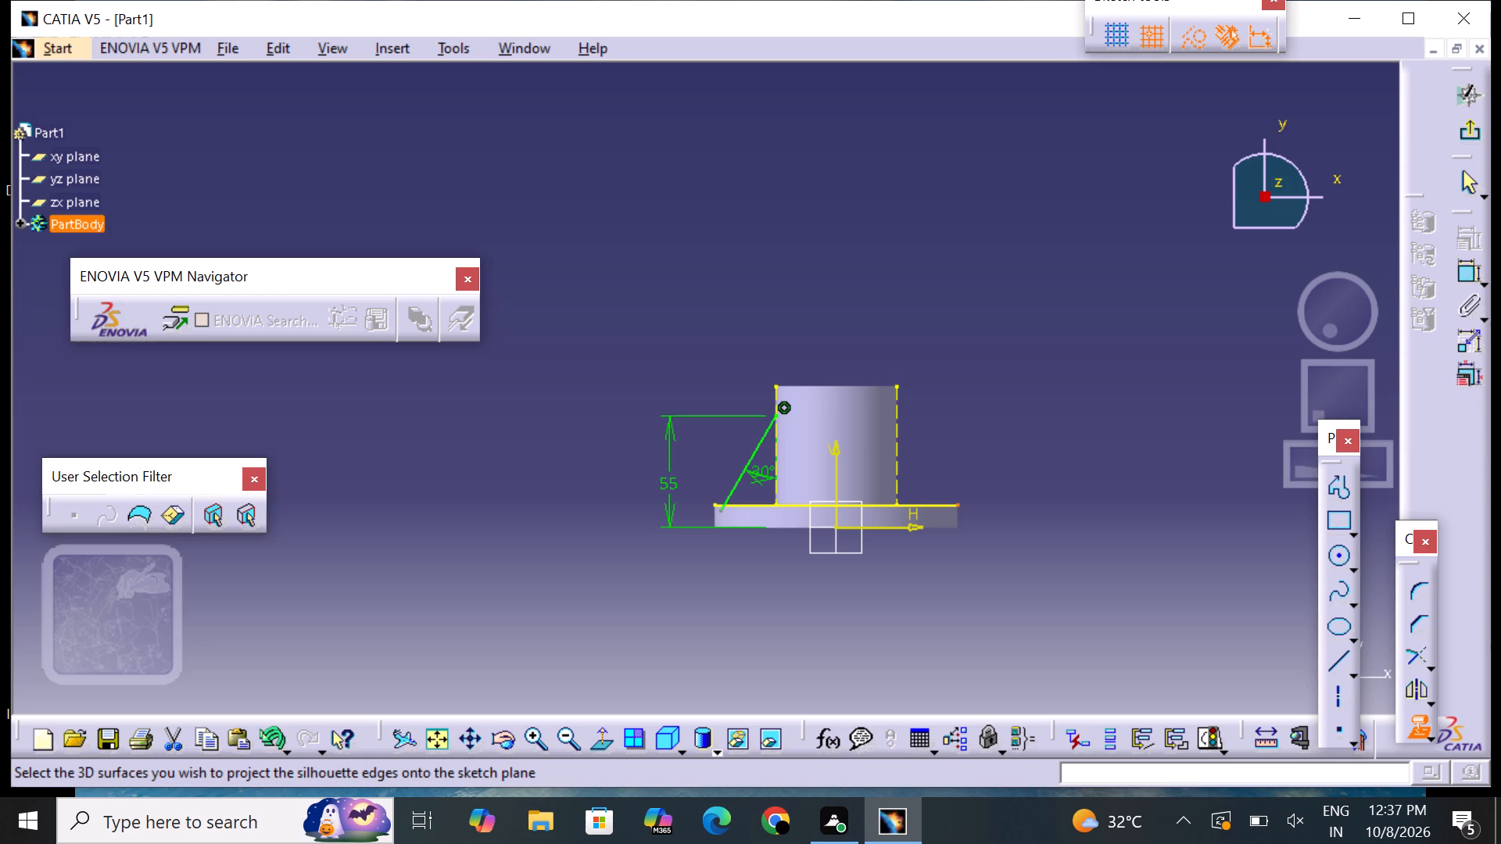
# Delete the line running along the flange's top edge from the sketch and return to the 3D part.
pyautogui.click(936, 508)
pyautogui.press('Delete')
pyautogui.press('Delete')
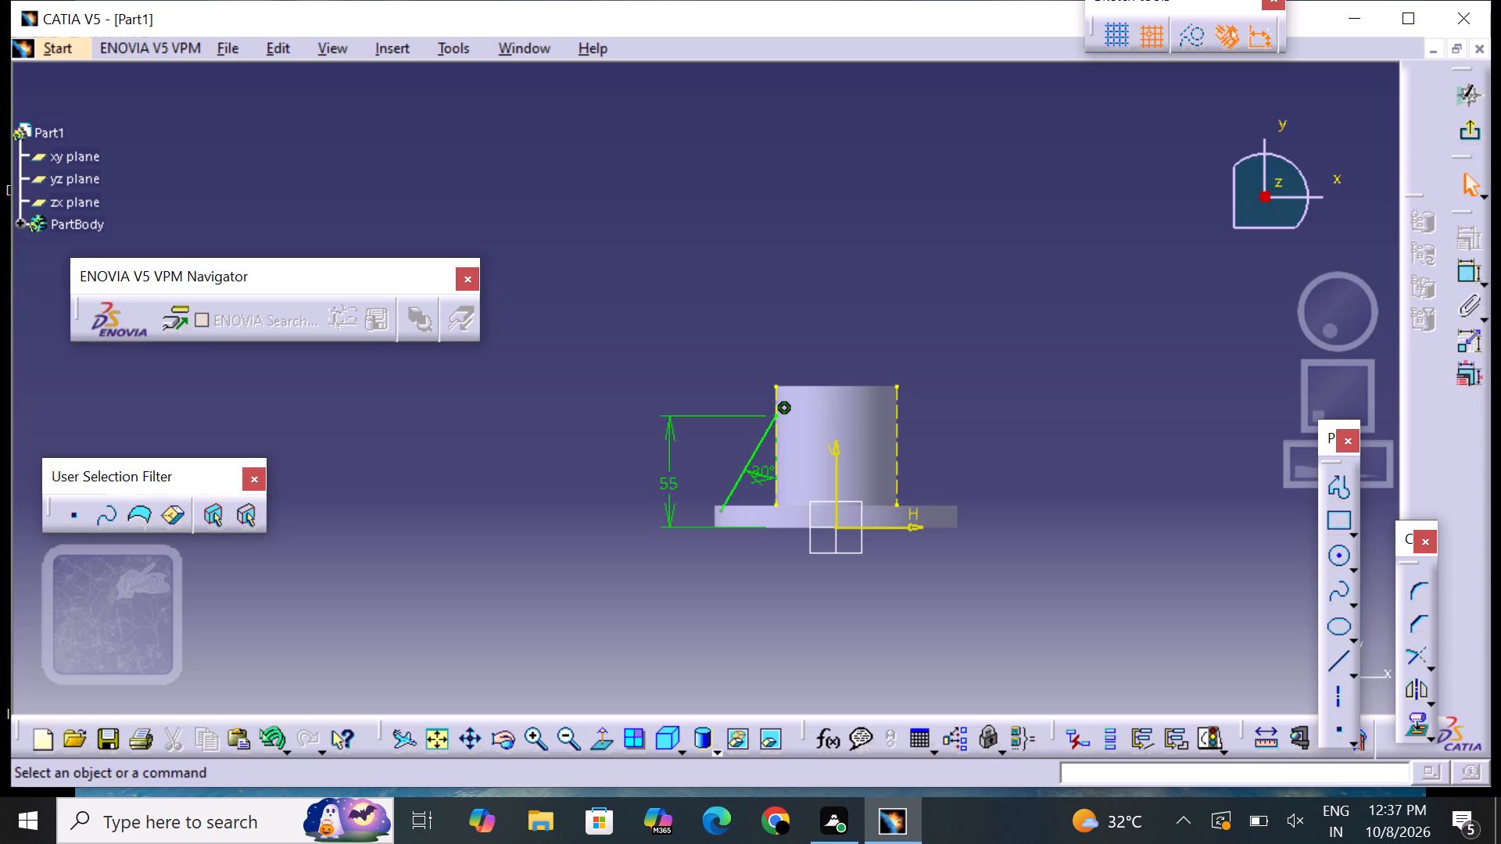
pyautogui.click(1481, 137)
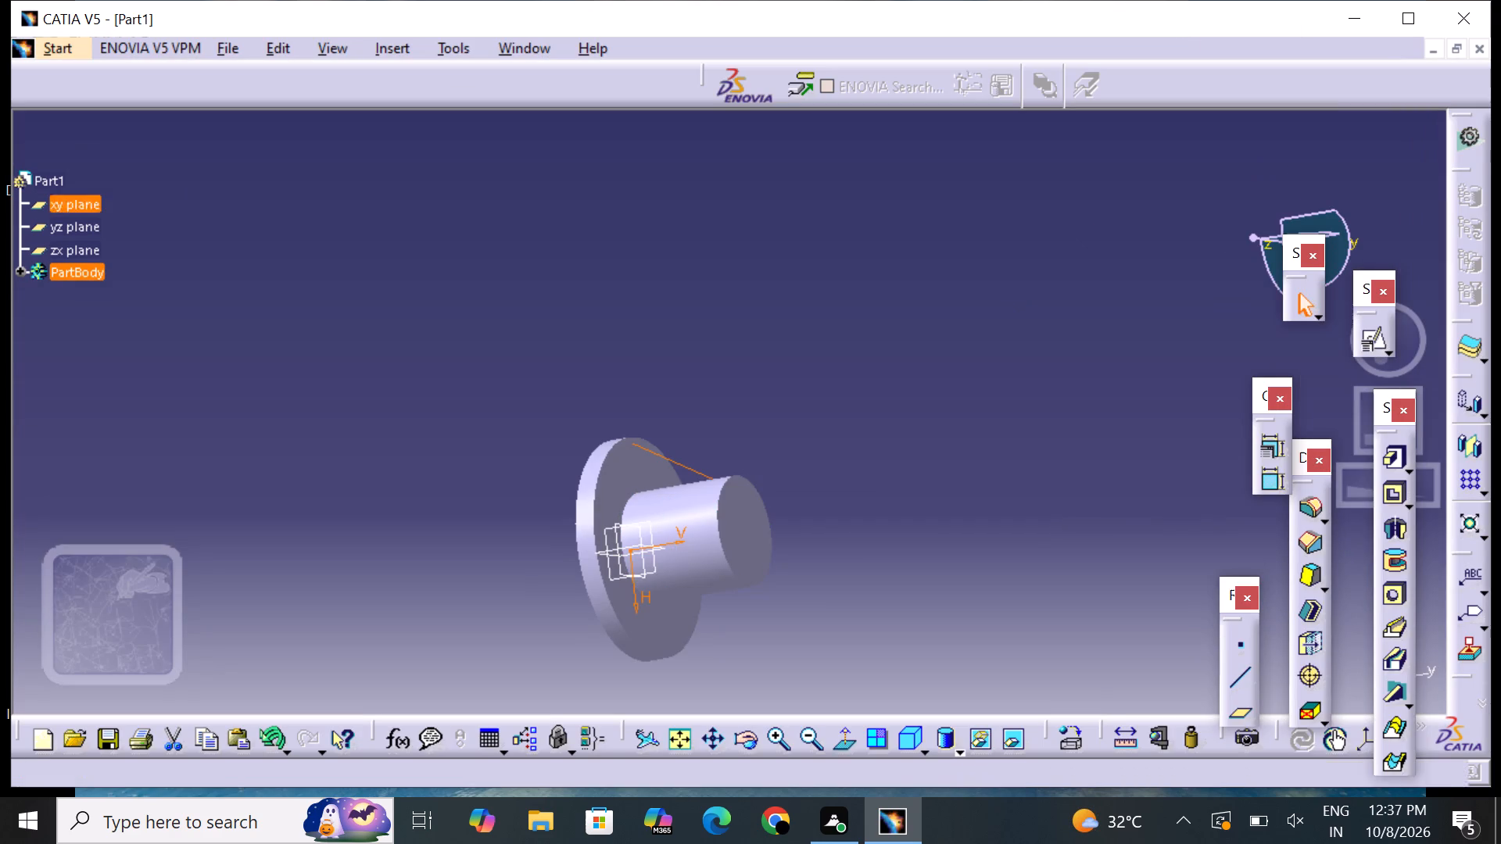
# Examine from several sides how the remaining slanted line sits between the flange and the cylinder.
pyautogui.click(736, 730)
pyautogui.moveTo(415, 378); pyautogui.dragTo(450, 465)
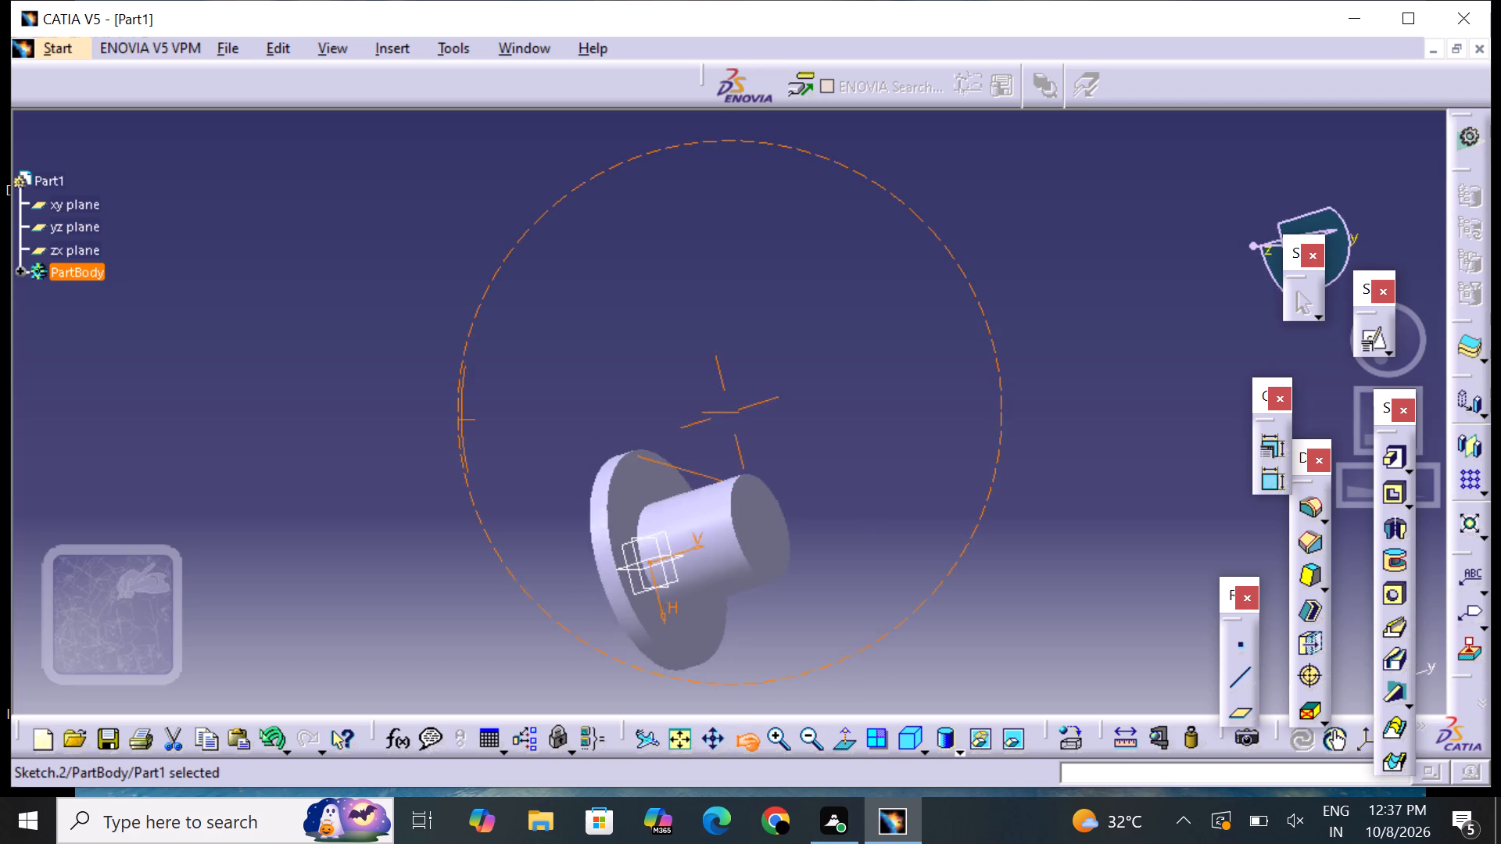
pyautogui.moveTo(450, 465); pyautogui.dragTo(624, 563)
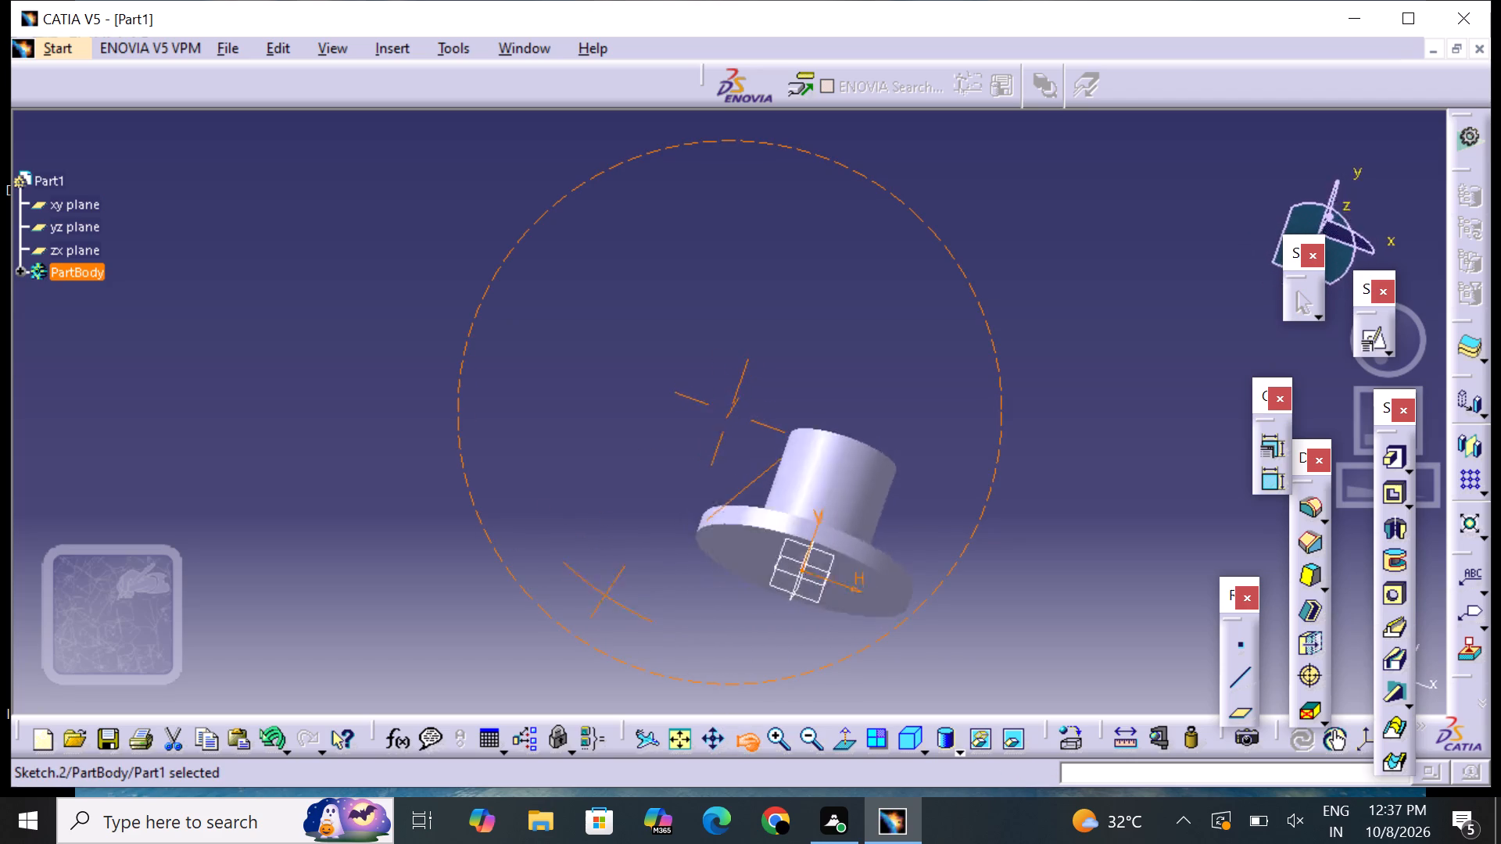
pyautogui.moveTo(624, 563); pyautogui.dragTo(627, 160)
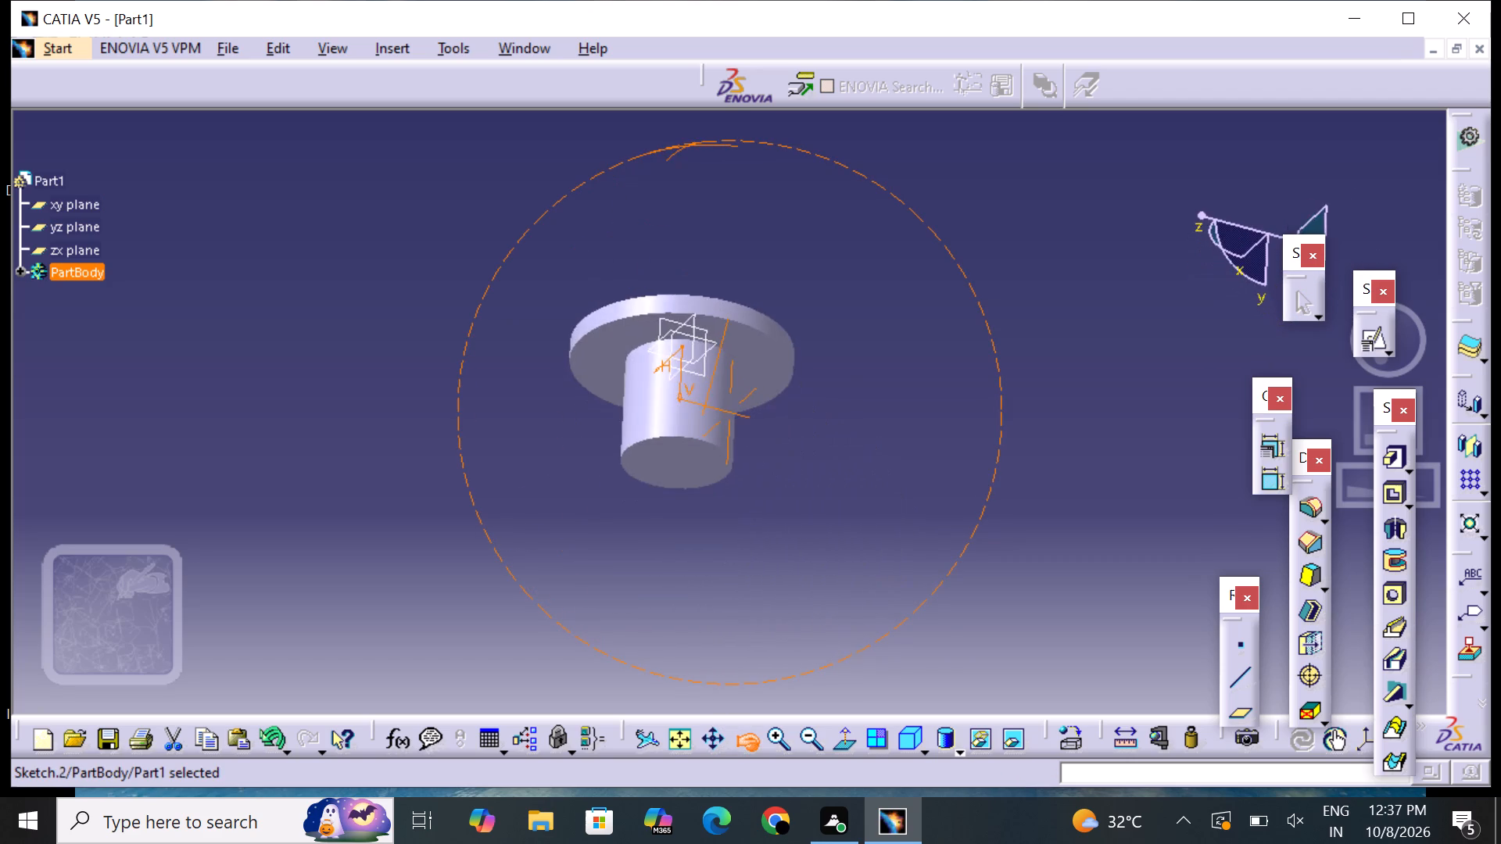
pyautogui.moveTo(627, 160); pyautogui.dragTo(782, 120)
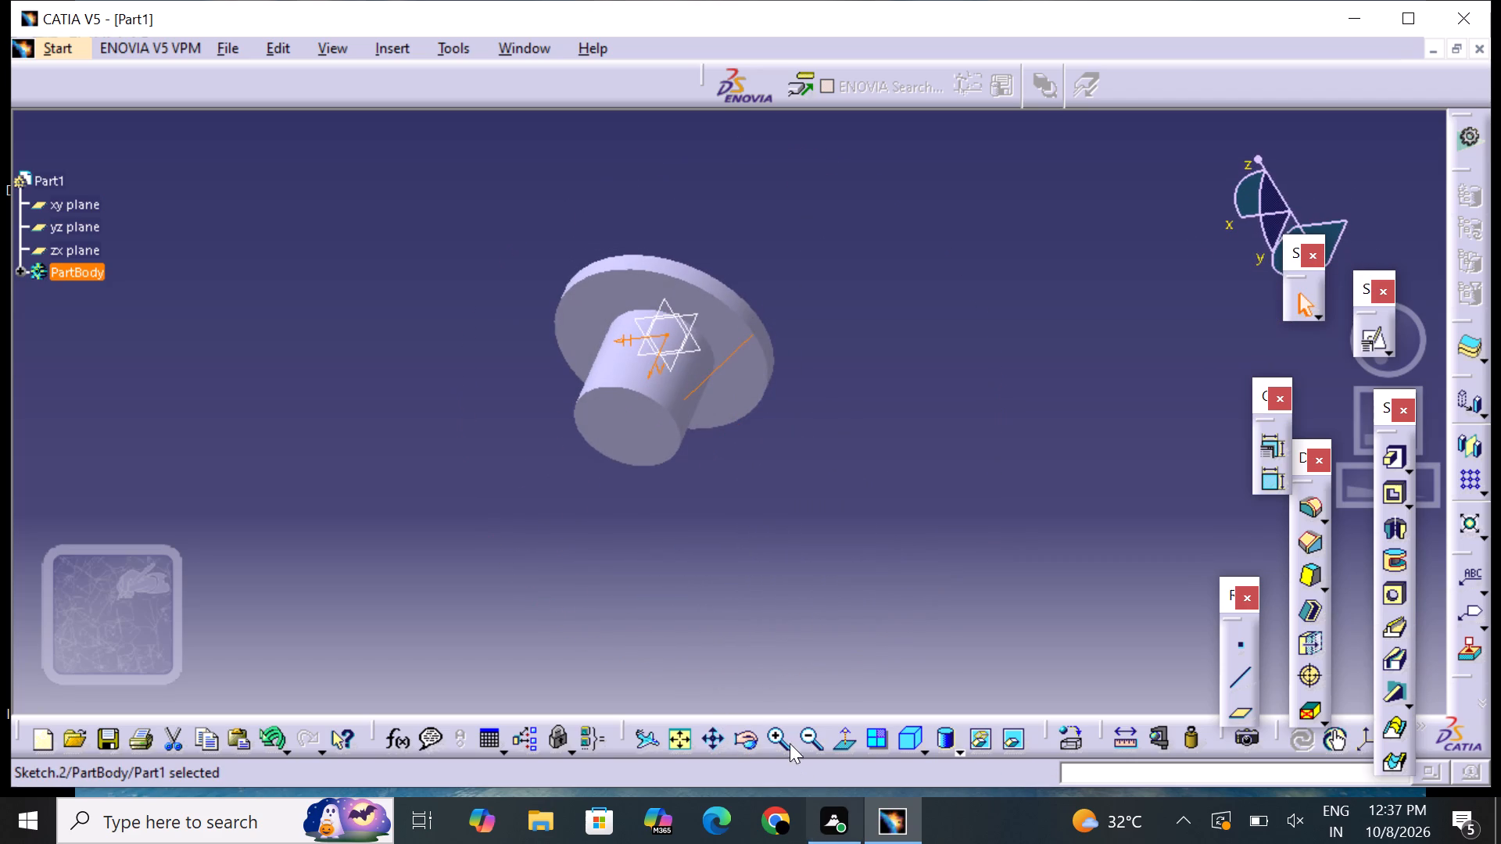
pyautogui.moveTo(738, 746); pyautogui.dragTo(747, 746)
pyautogui.moveTo(448, 624); pyautogui.dragTo(460, 386)
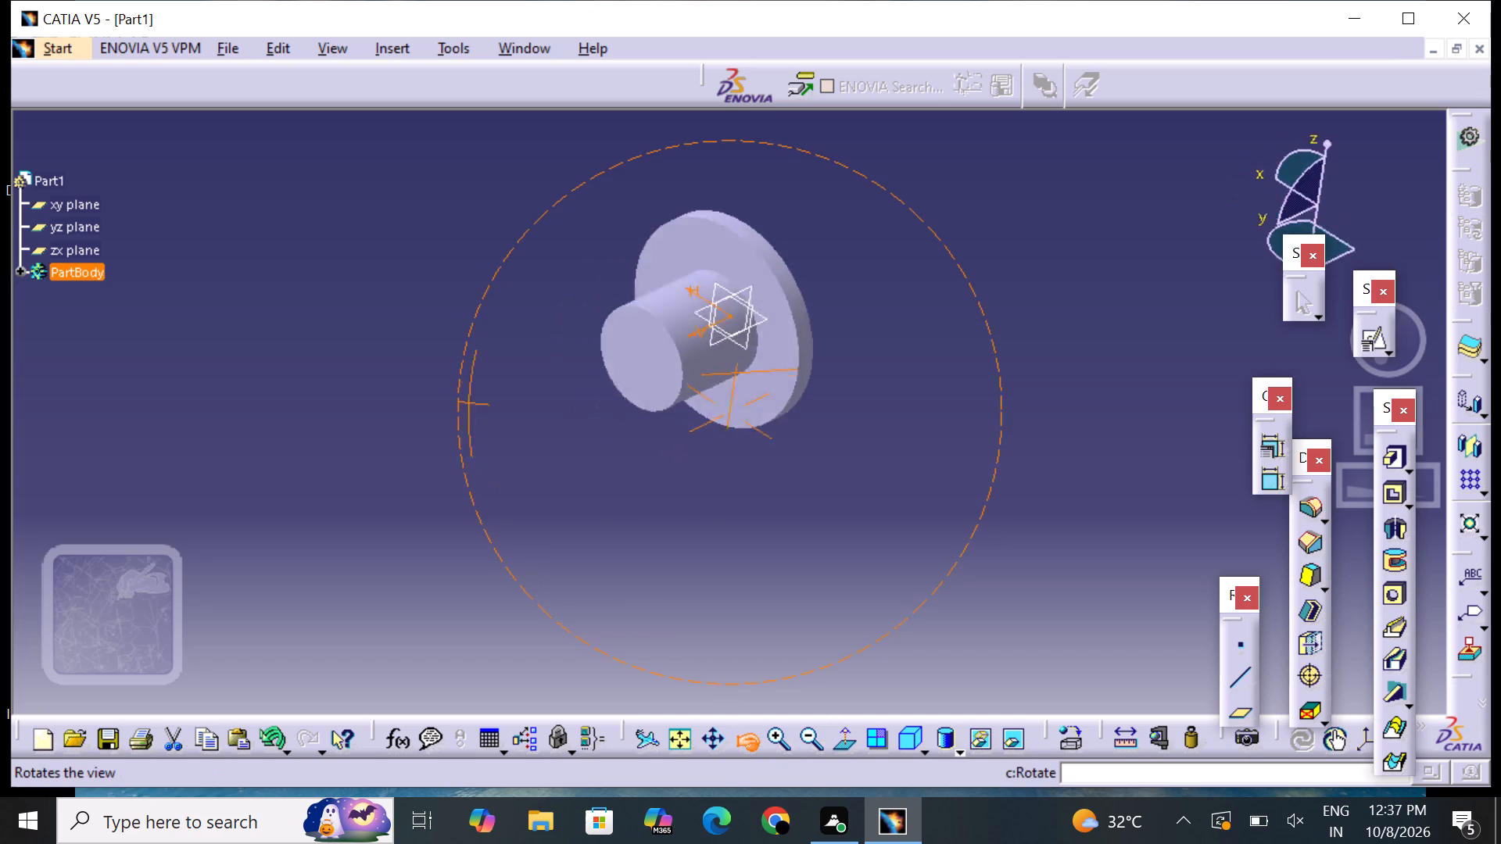
pyautogui.moveTo(460, 386); pyautogui.dragTo(651, 238)
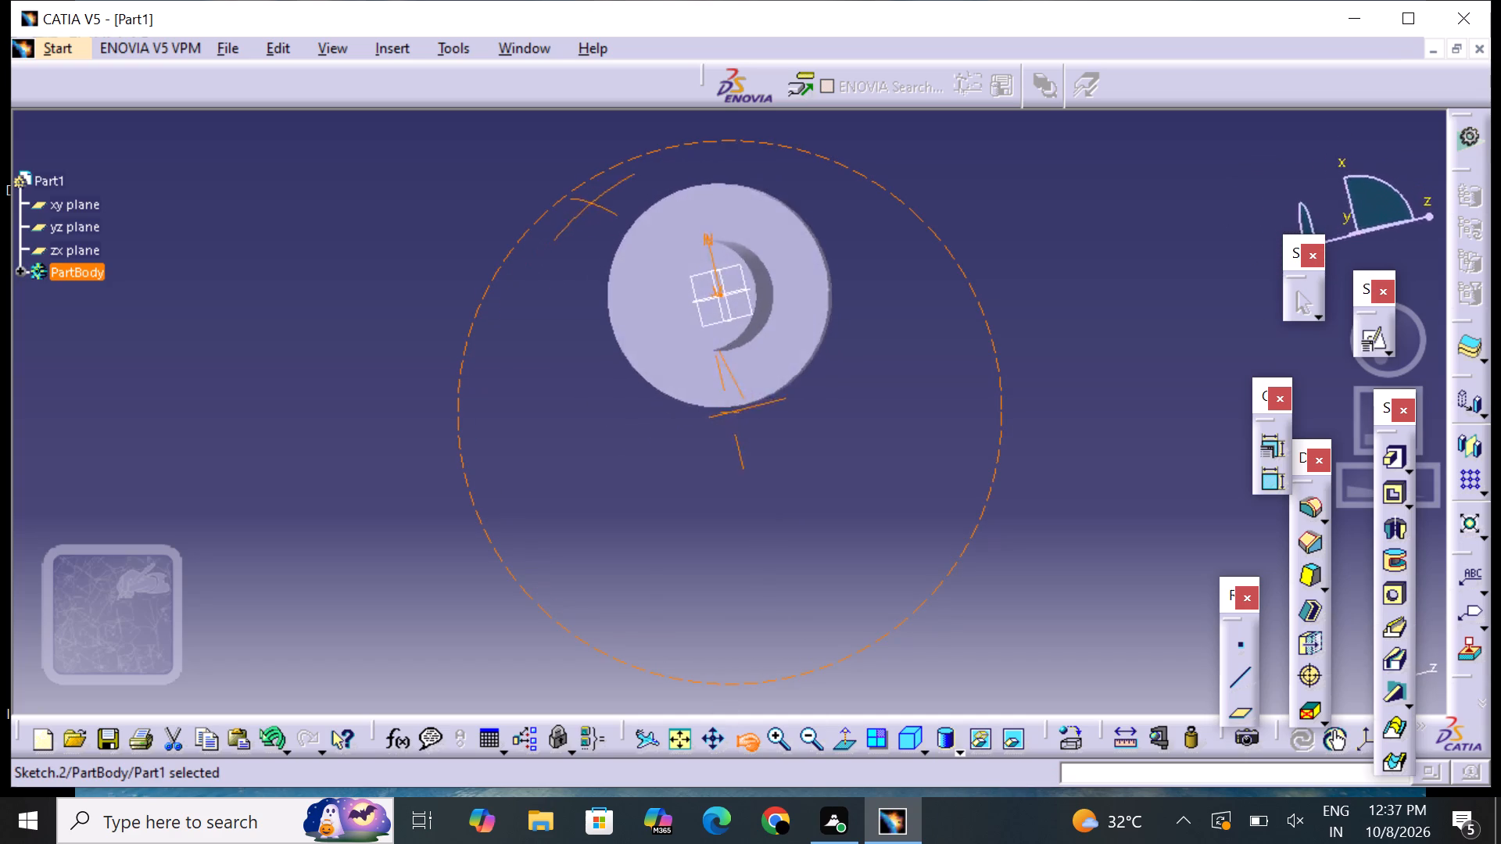
pyautogui.moveTo(651, 238); pyautogui.dragTo(736, 133)
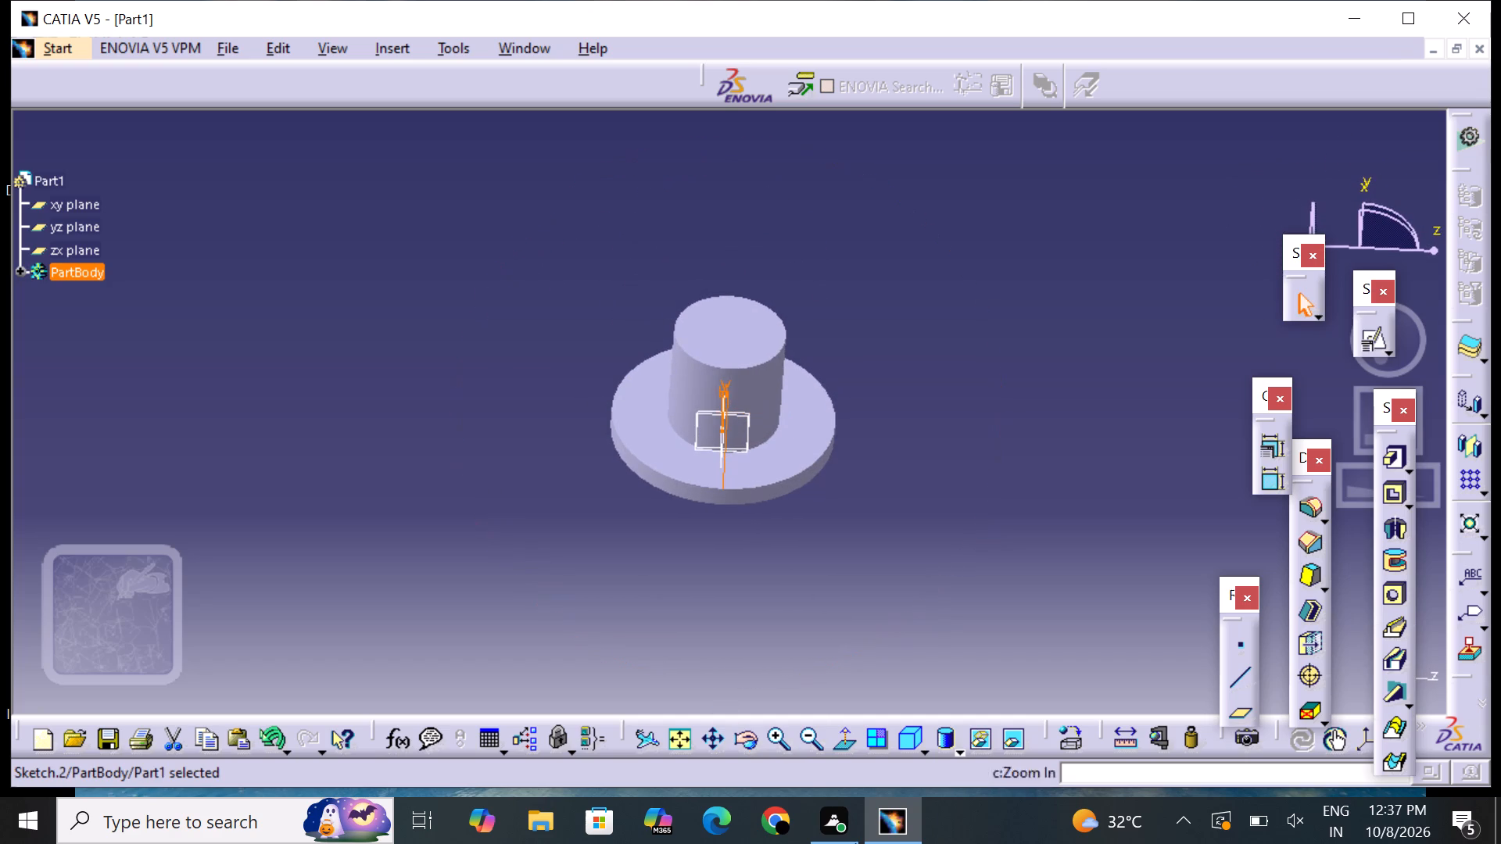
pyautogui.moveTo(758, 742); pyautogui.dragTo(750, 742)
pyautogui.moveTo(452, 388); pyautogui.dragTo(468, 465)
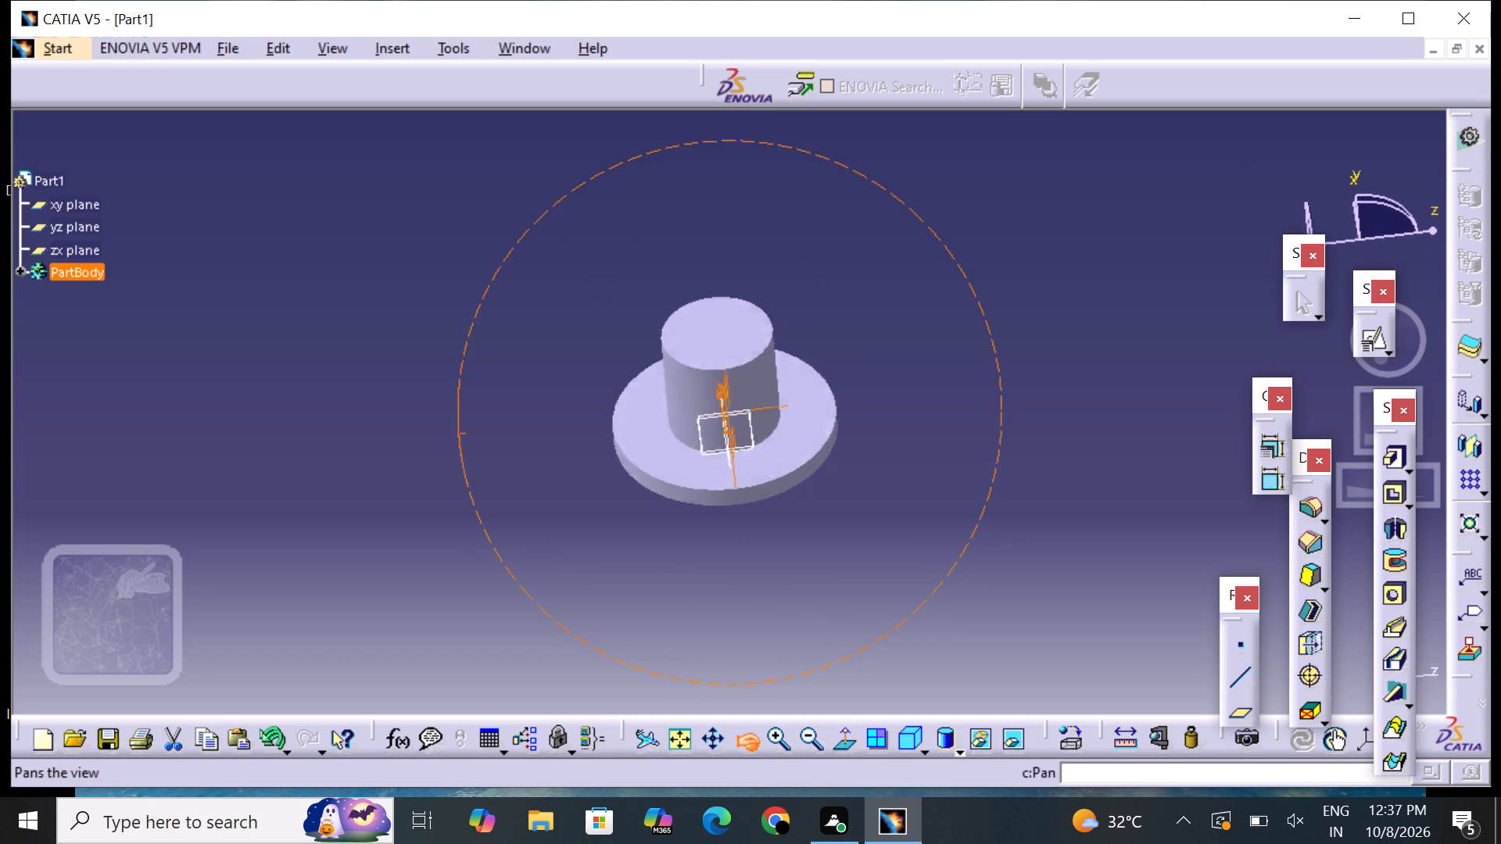
pyautogui.moveTo(468, 465); pyautogui.dragTo(829, 517)
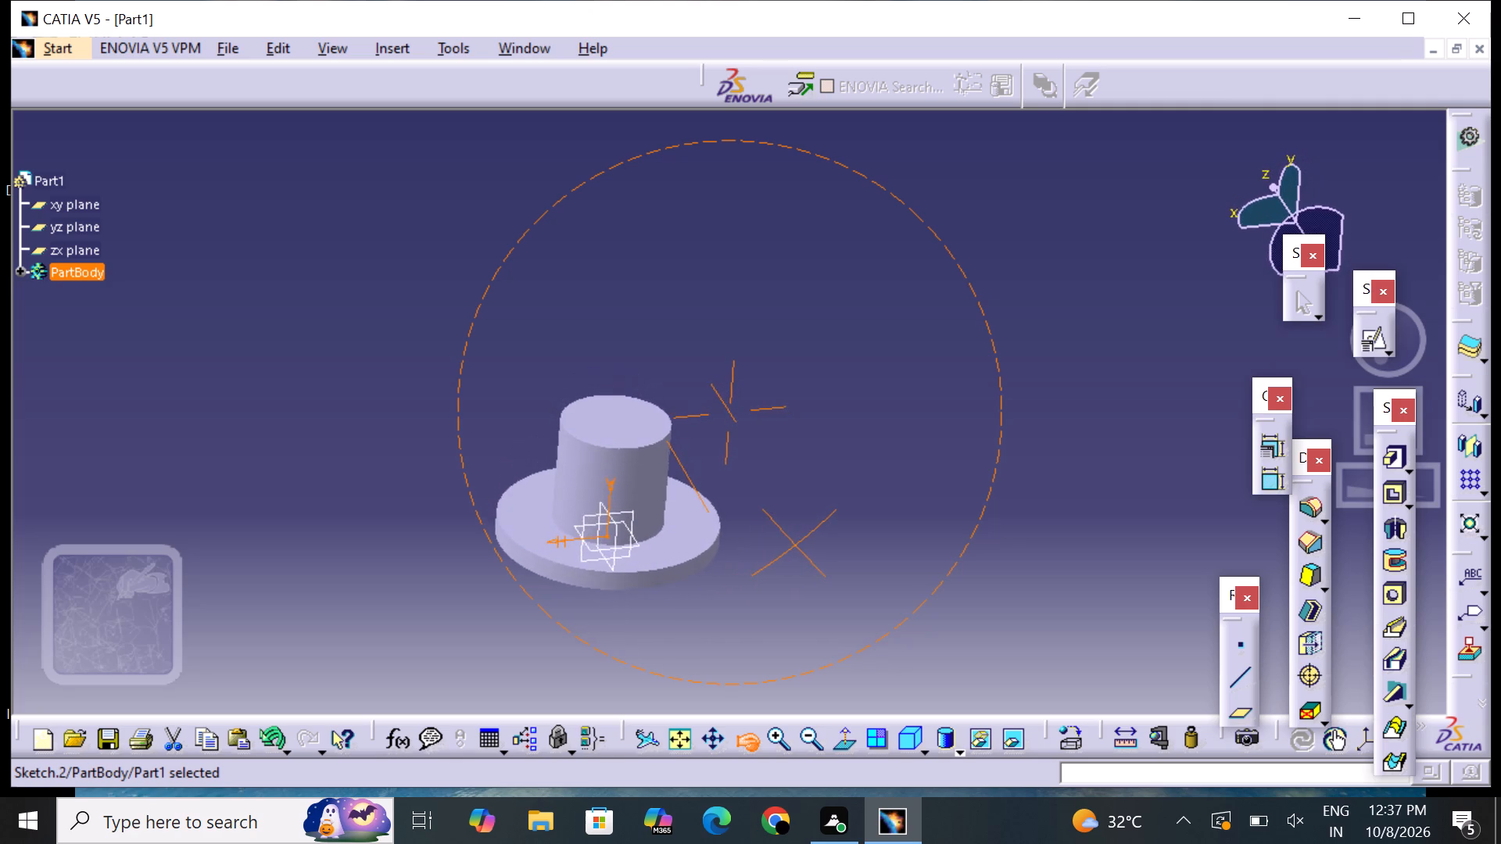
pyautogui.moveTo(829, 517); pyautogui.dragTo(847, 527)
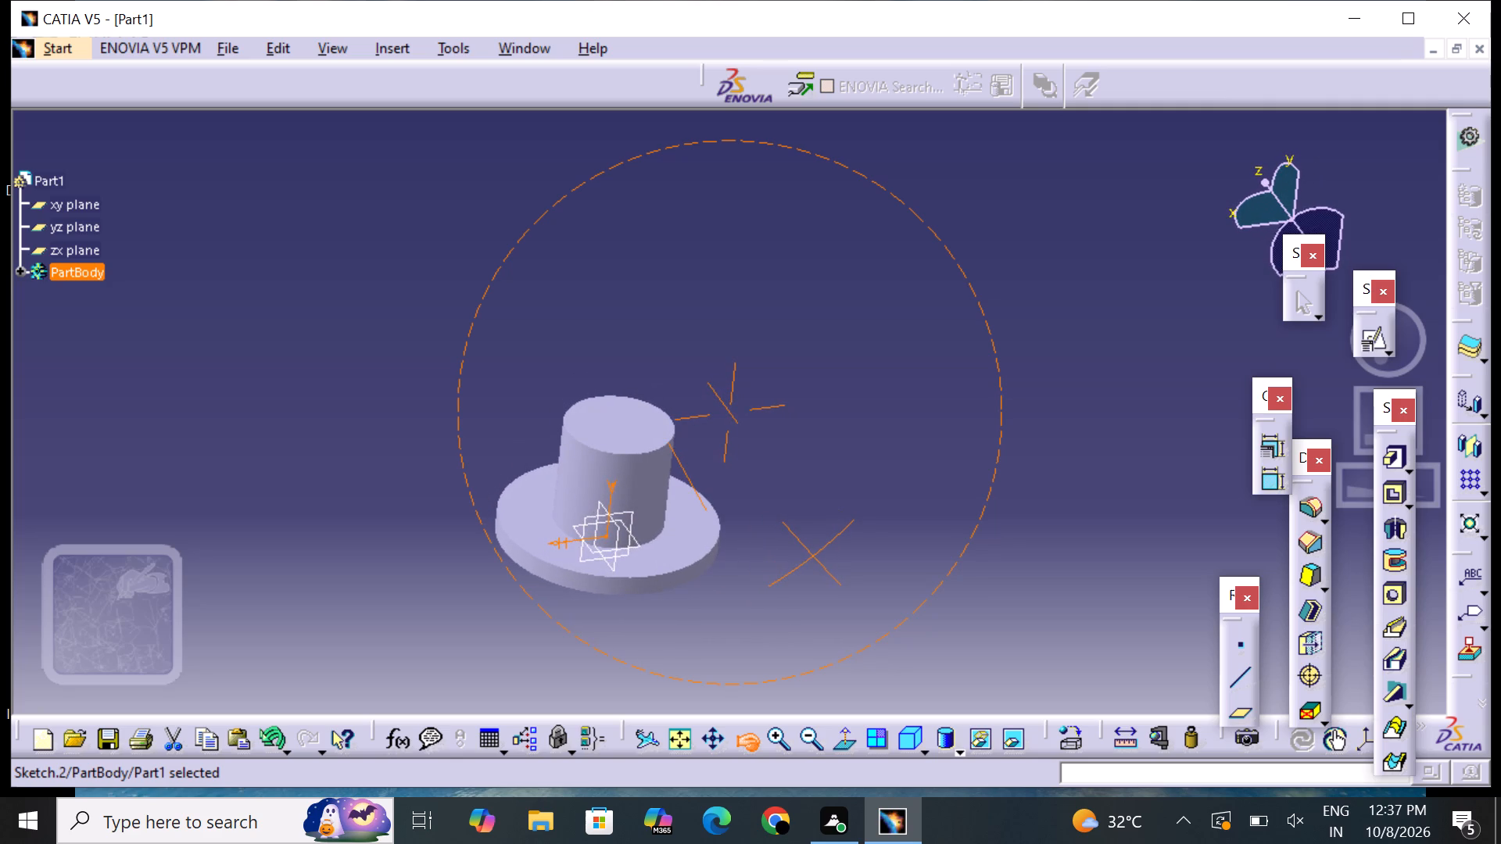
# Examine from further angles where the slanted sketch line meets the flange and the cylinder.
pyautogui.moveTo(847, 527); pyautogui.dragTo(846, 527)
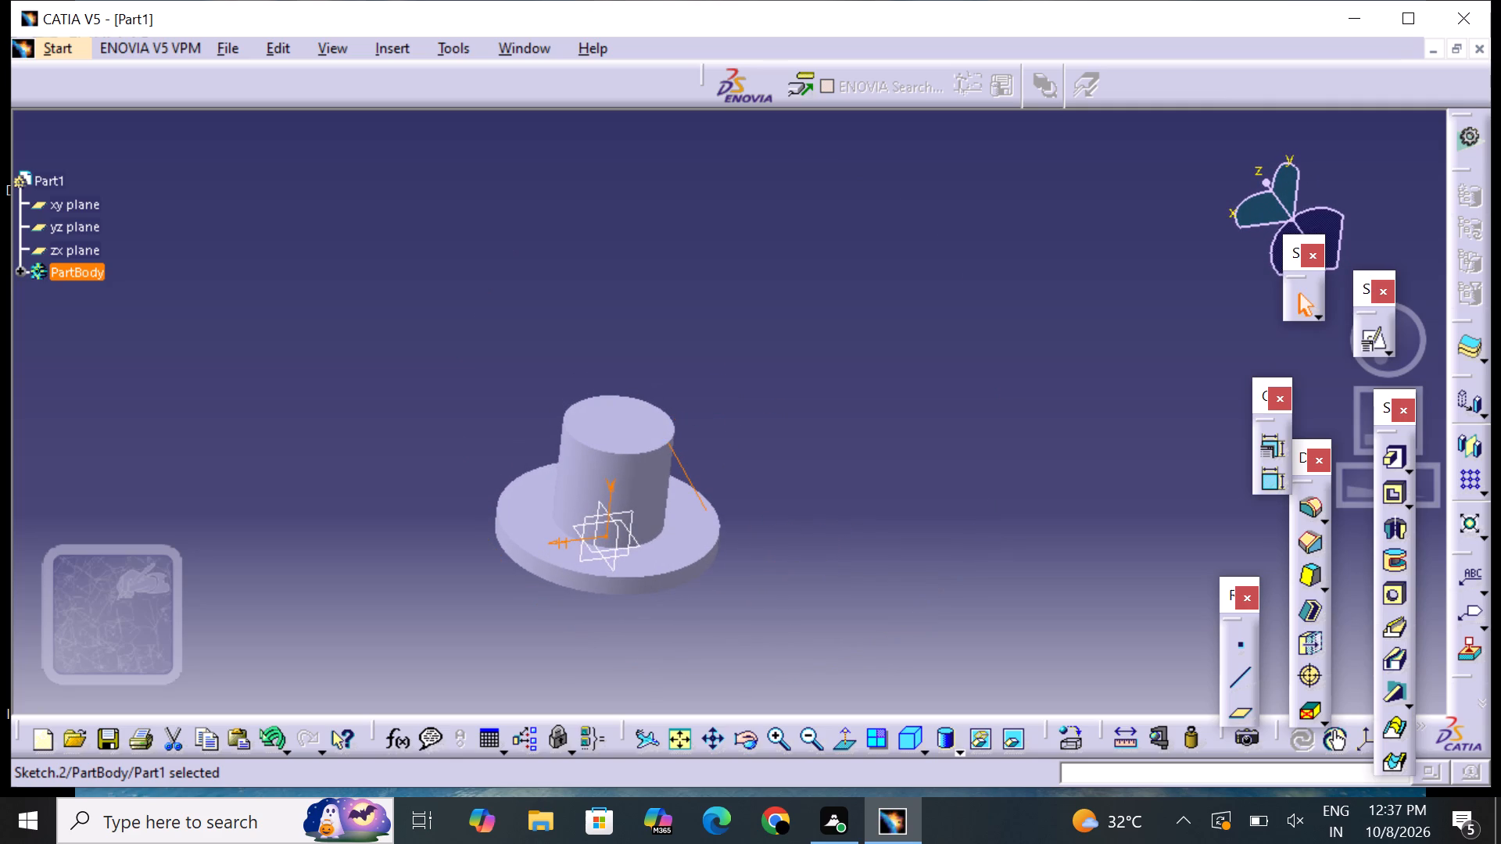
pyautogui.click(740, 740)
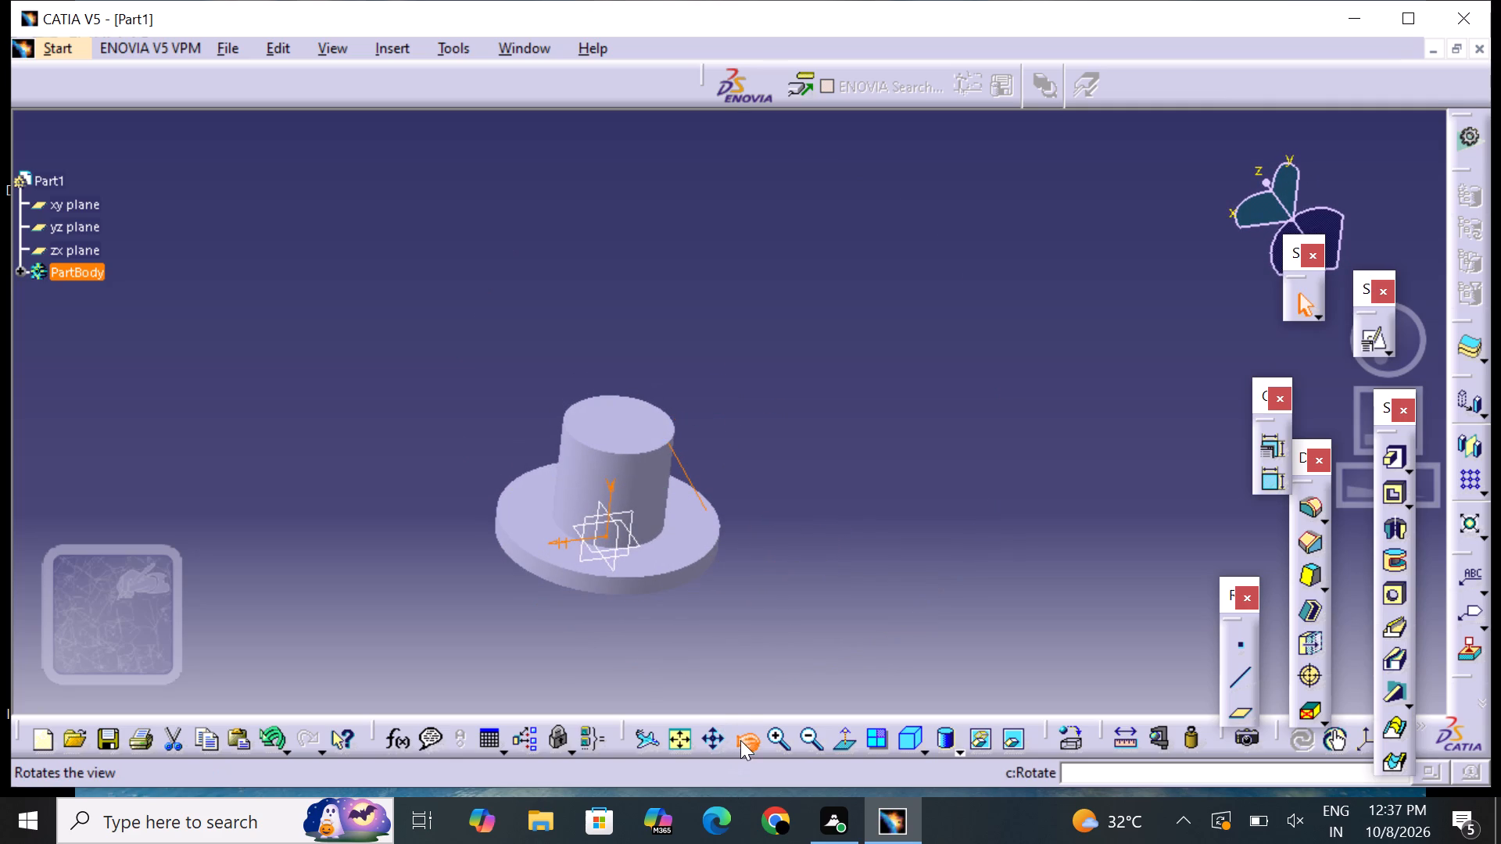
pyautogui.moveTo(475, 516); pyautogui.dragTo(571, 576)
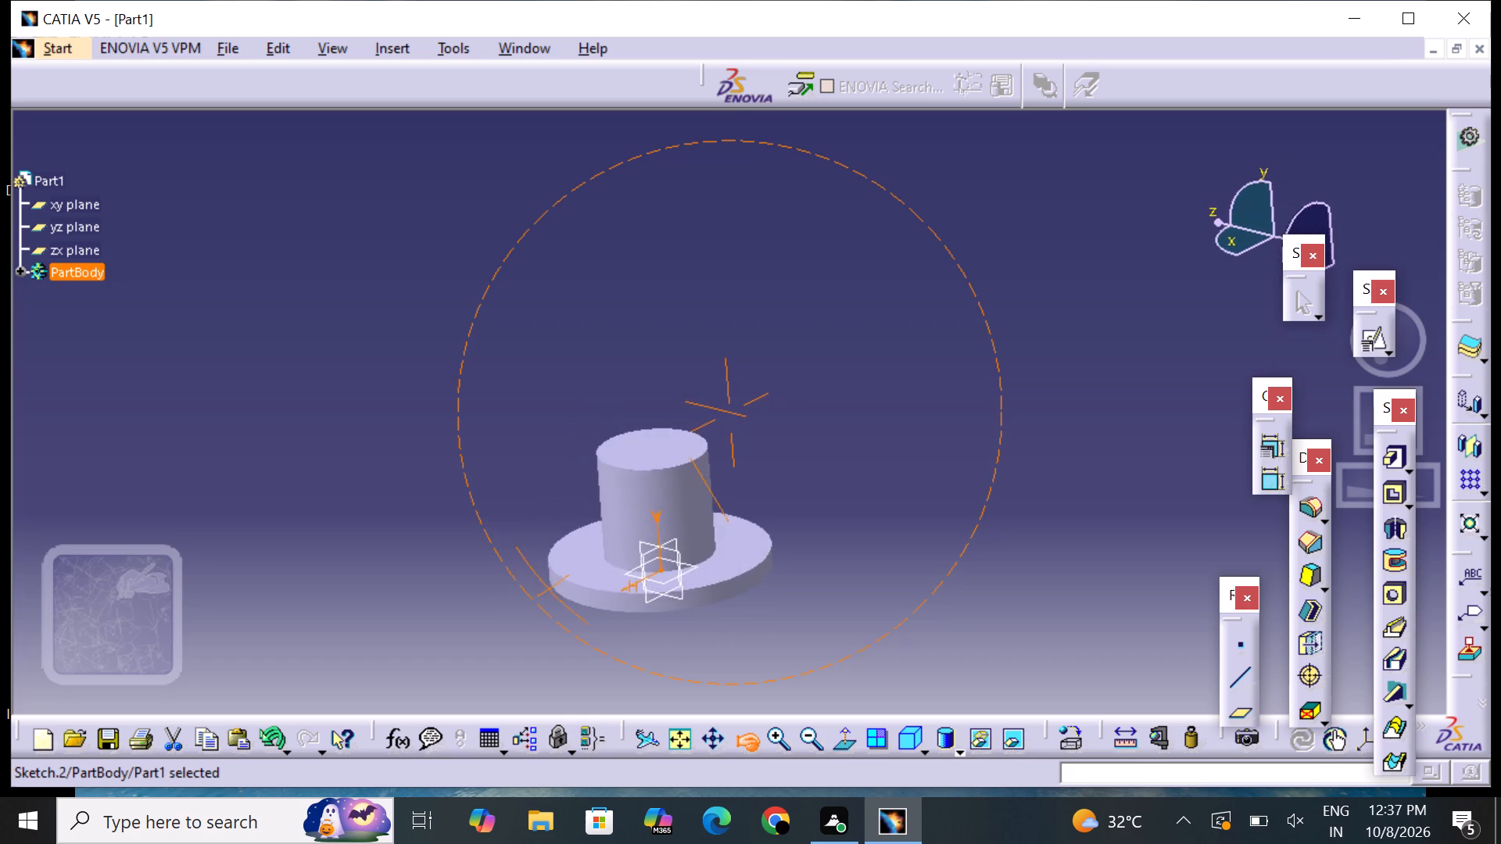
pyautogui.moveTo(571, 576); pyautogui.dragTo(446, 607)
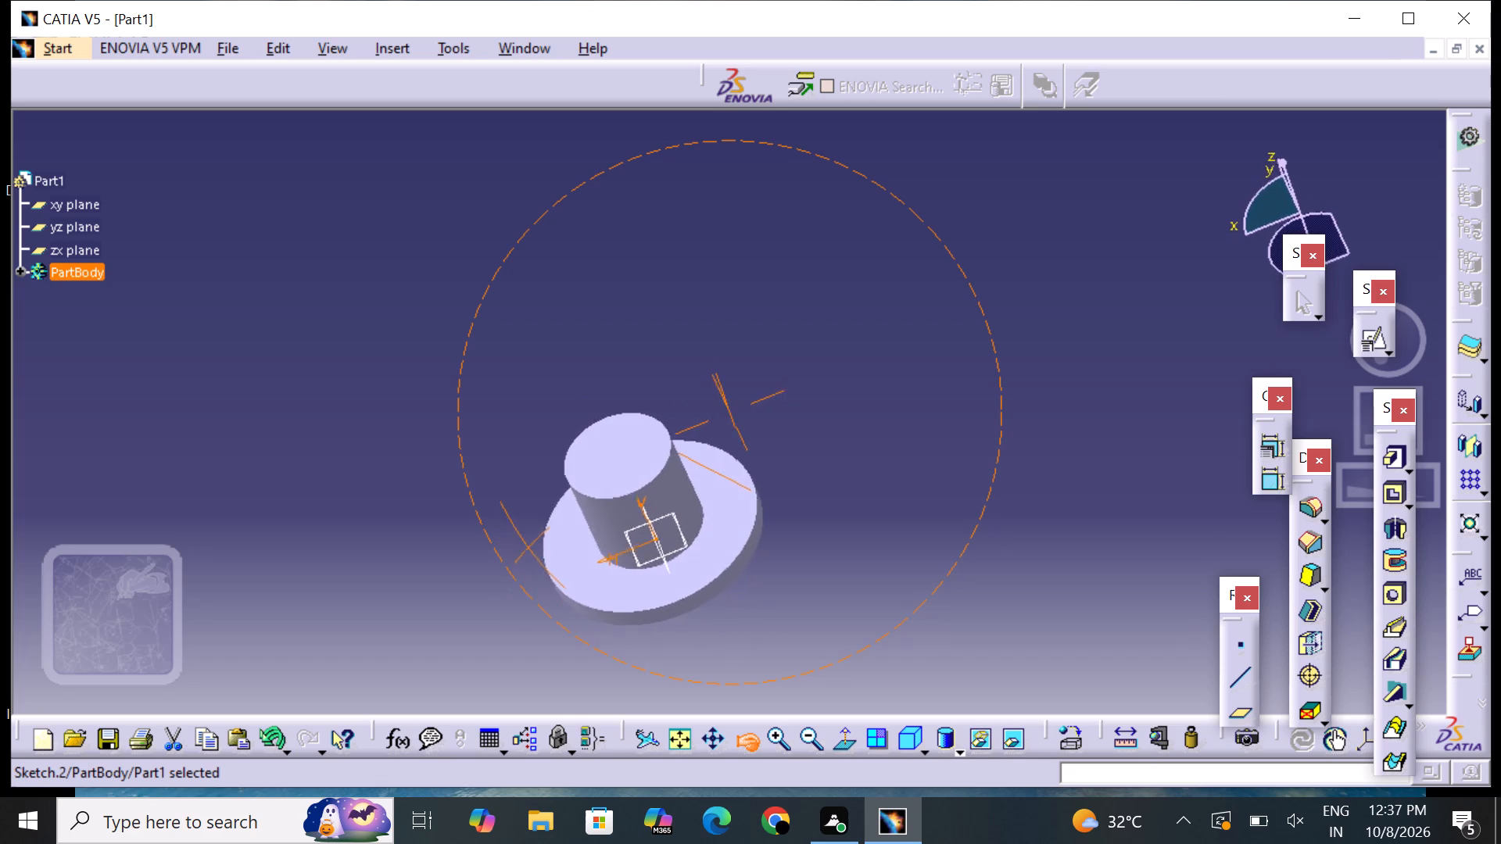
pyautogui.moveTo(446, 607); pyautogui.dragTo(409, 471)
pyautogui.moveTo(742, 729); pyautogui.dragTo(746, 713)
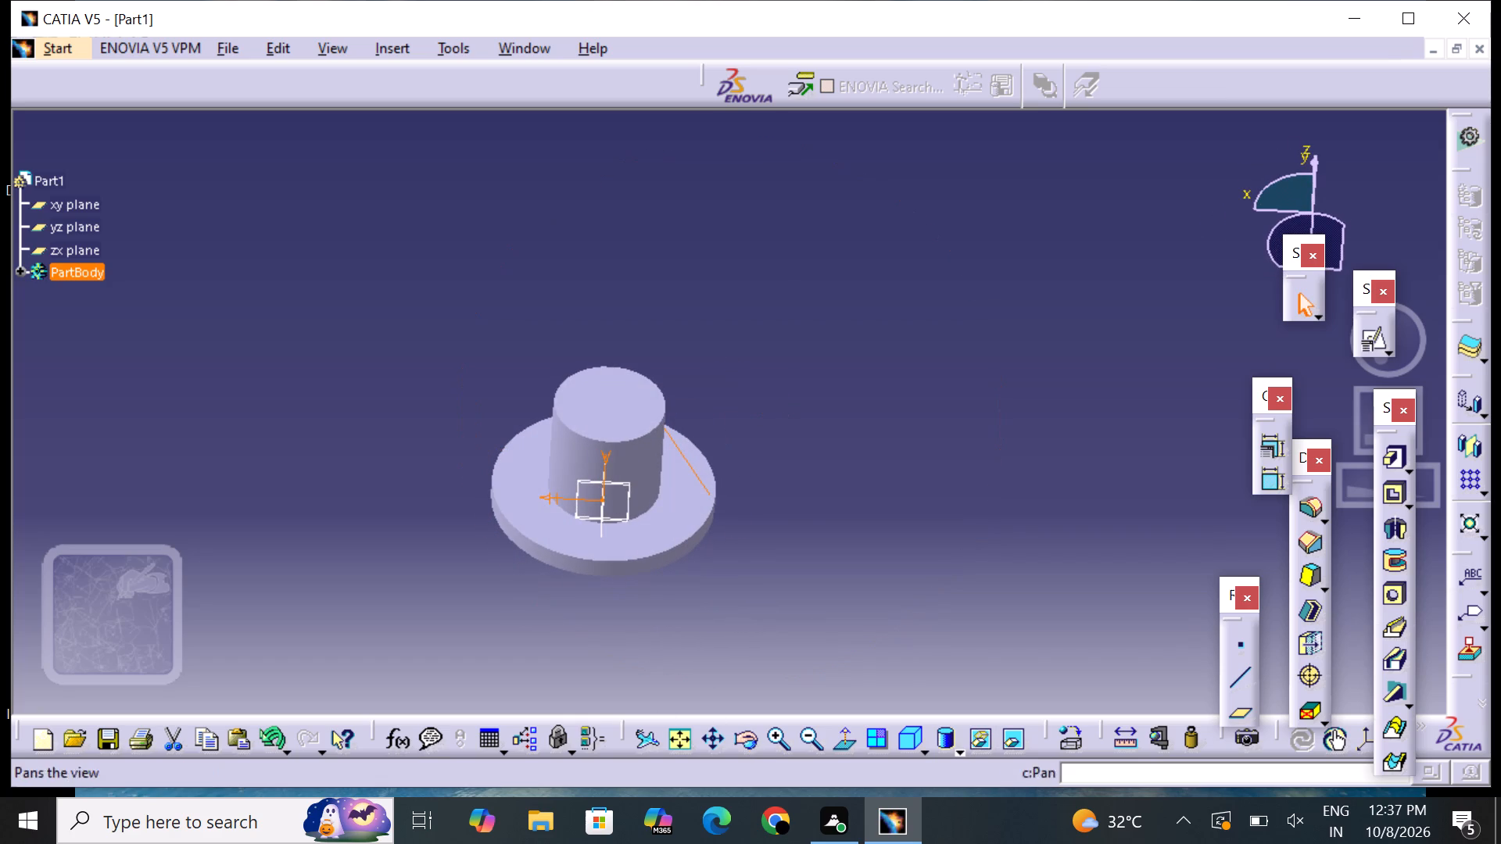
pyautogui.moveTo(736, 522); pyautogui.dragTo(690, 563)
pyautogui.click(748, 741)
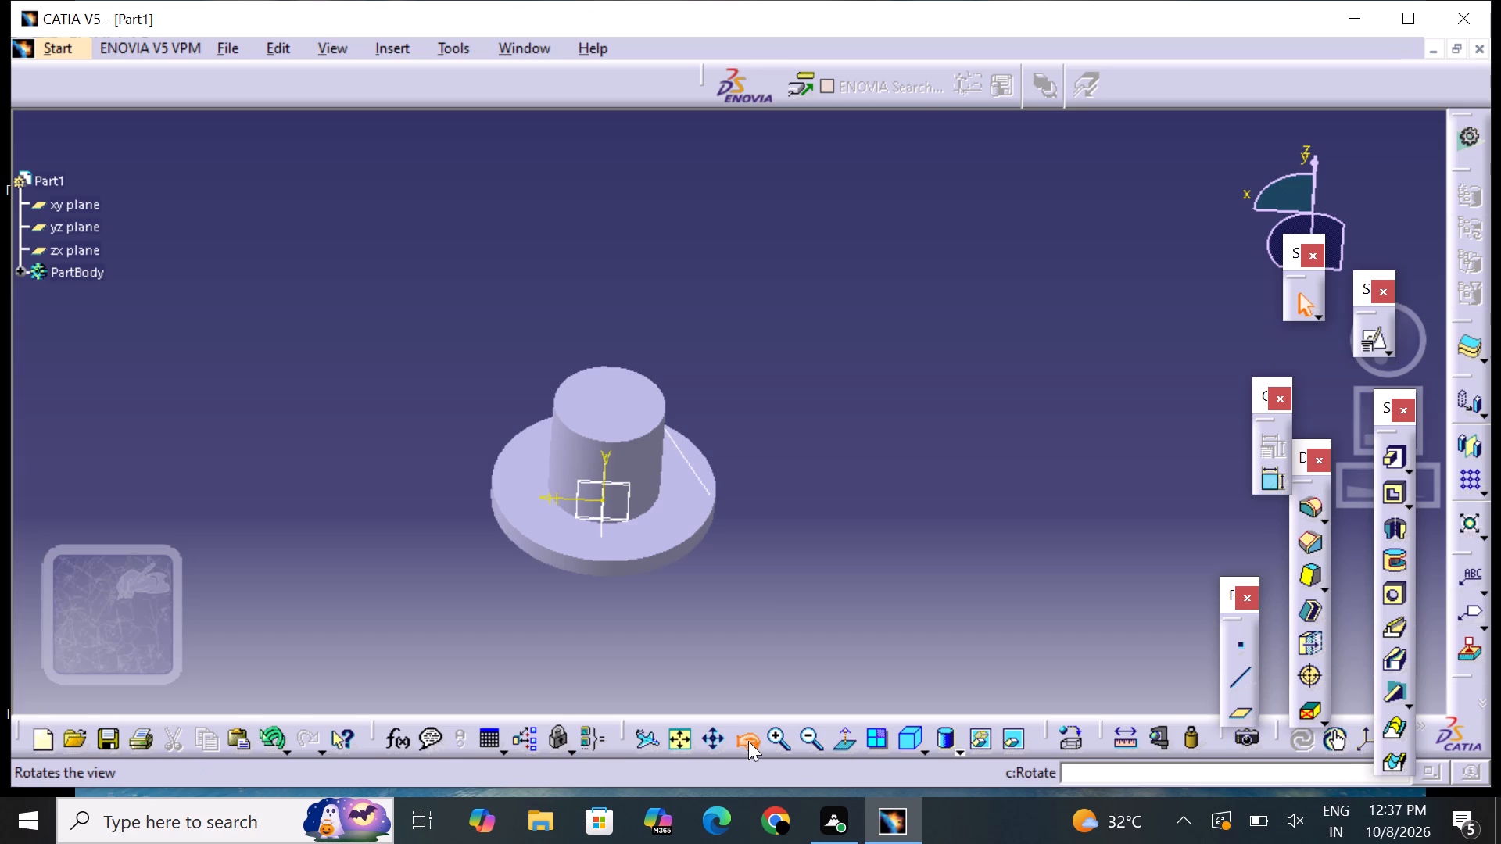
pyautogui.moveTo(819, 454); pyautogui.dragTo(772, 389)
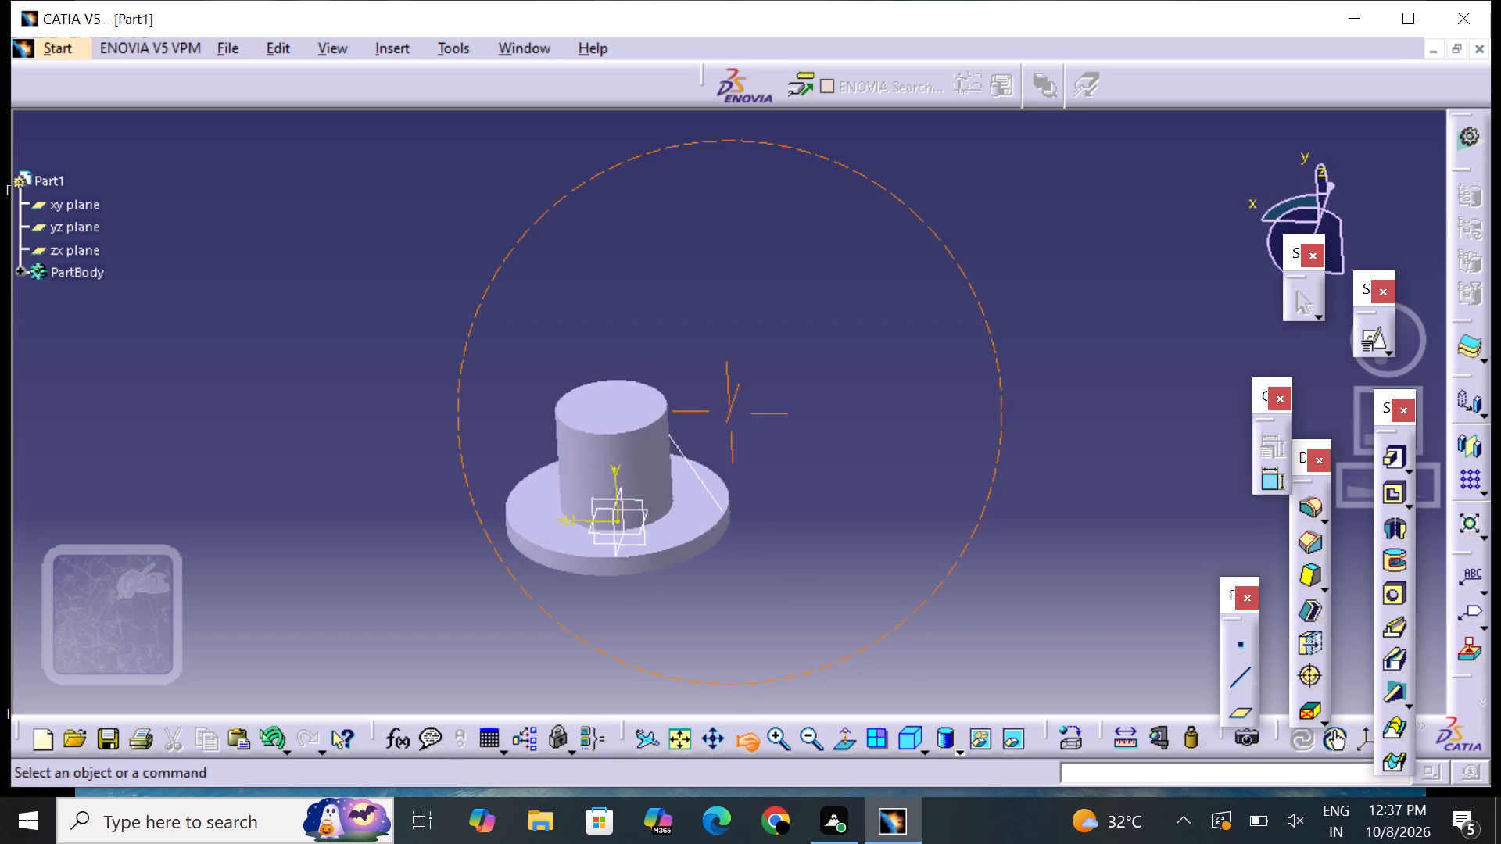
pyautogui.moveTo(772, 389); pyautogui.dragTo(714, 316)
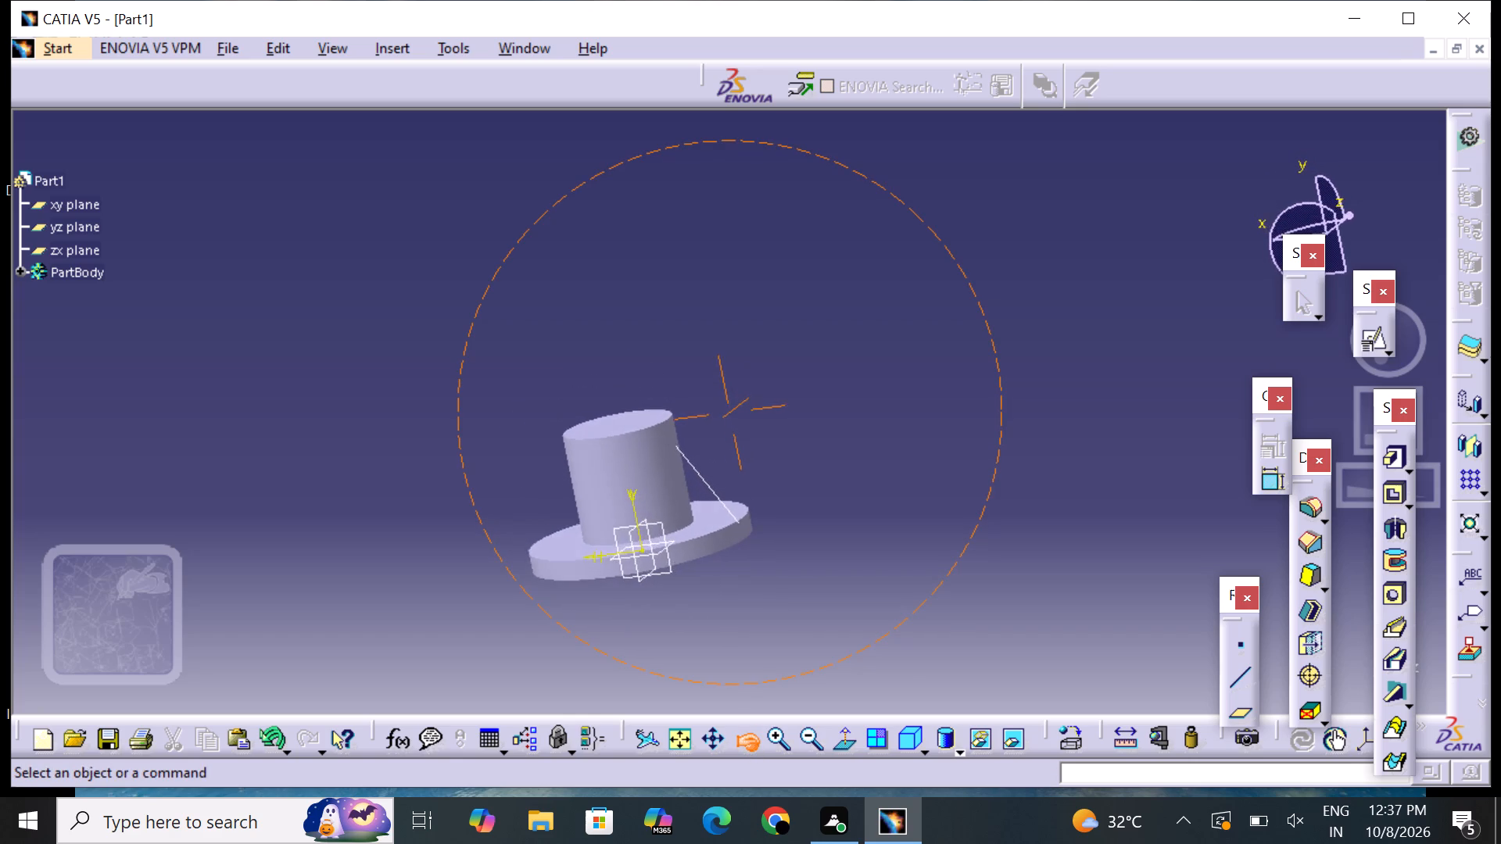
pyautogui.moveTo(714, 316); pyautogui.dragTo(752, 320)
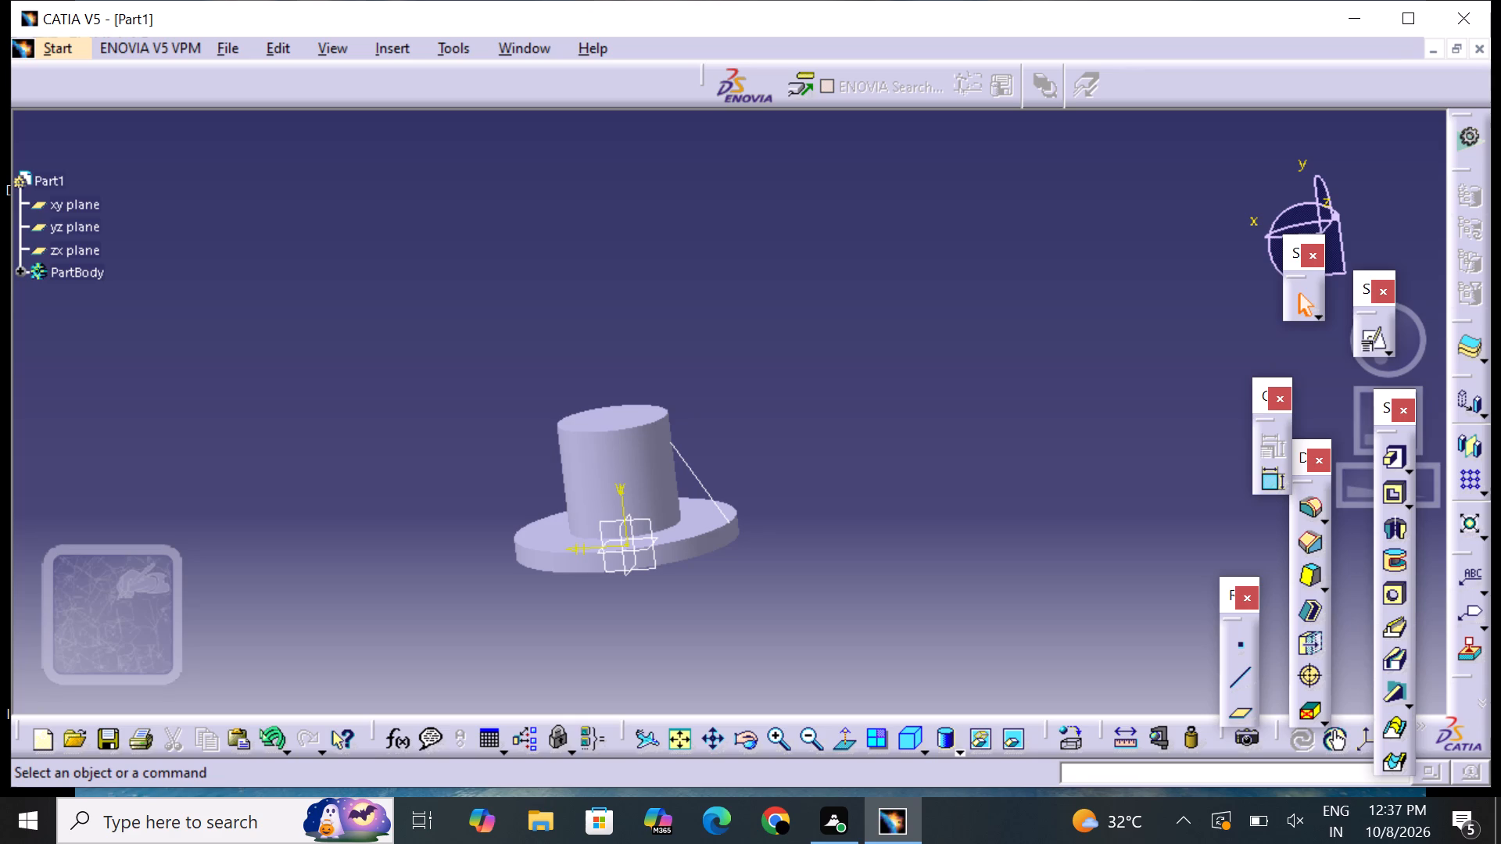
# Create a From Side stiffener from the slanted line between flange and cylinder, with a thickness of 4 mm.
pyautogui.click(699, 475)
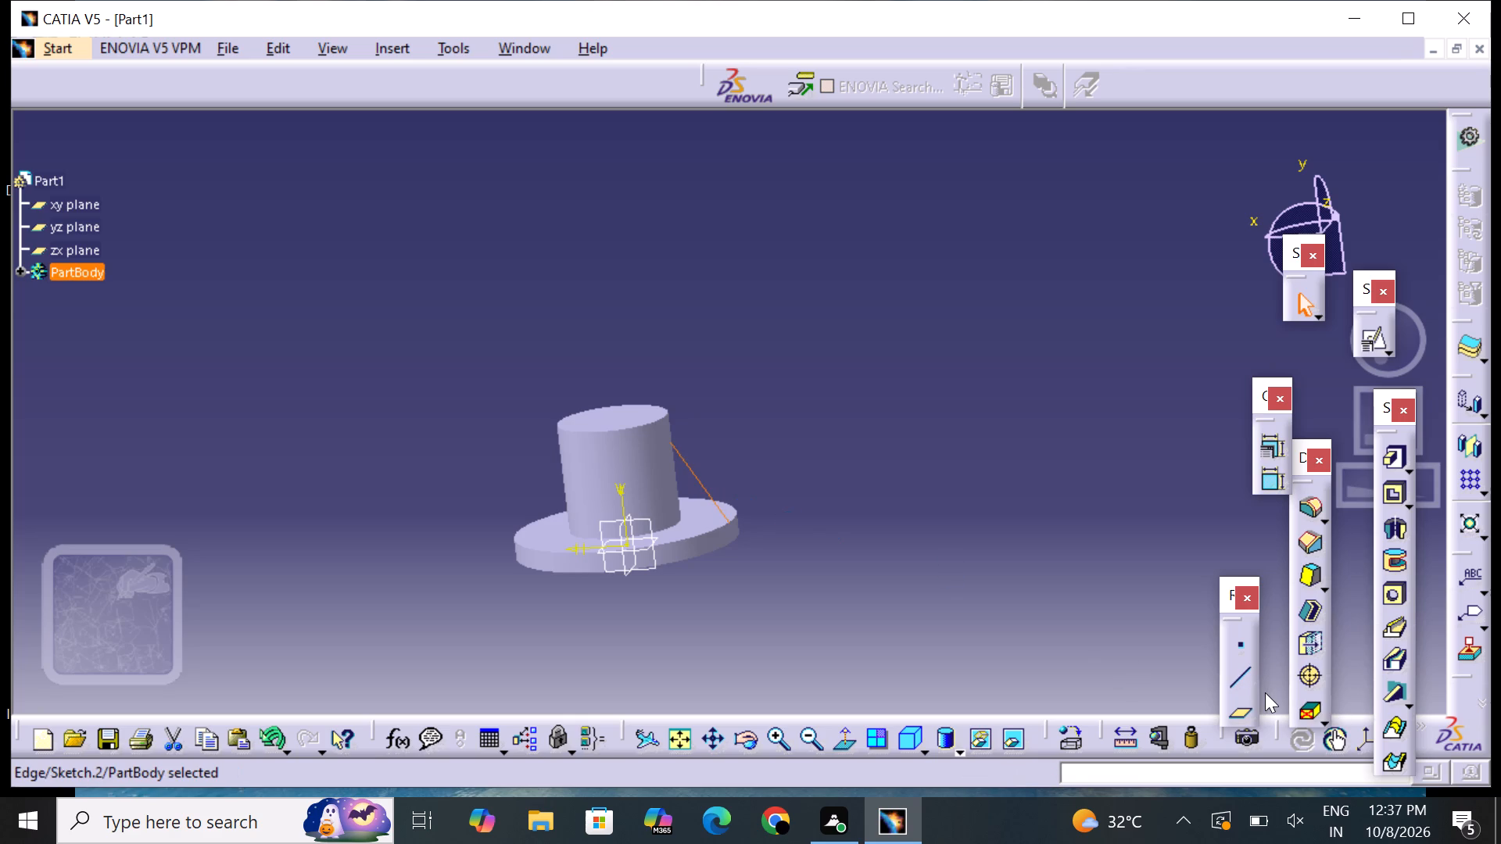
pyautogui.click(1399, 689)
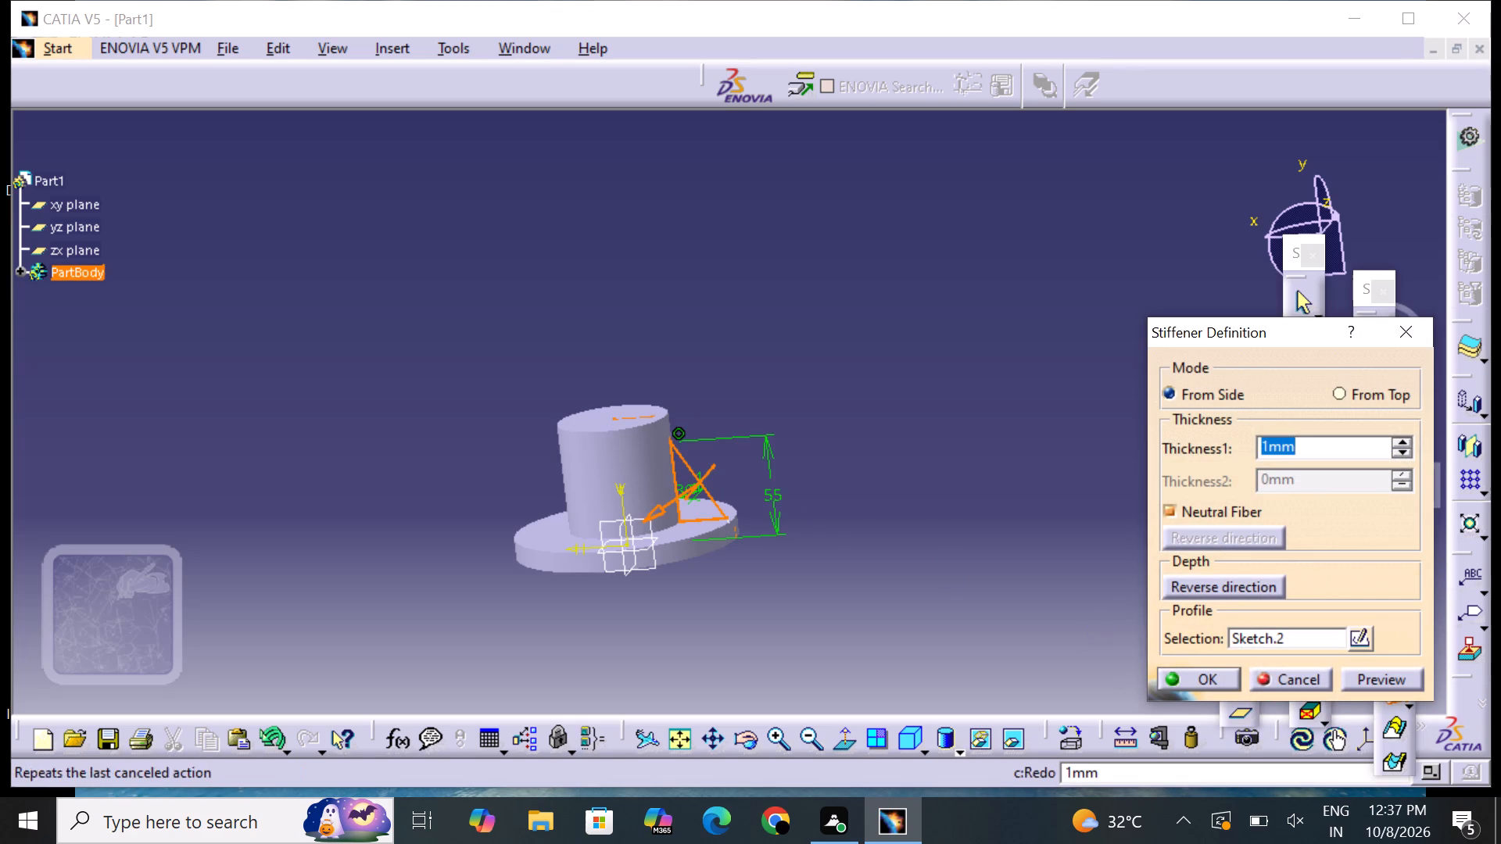
pyautogui.press('BackSpace')
pyautogui.press('4')
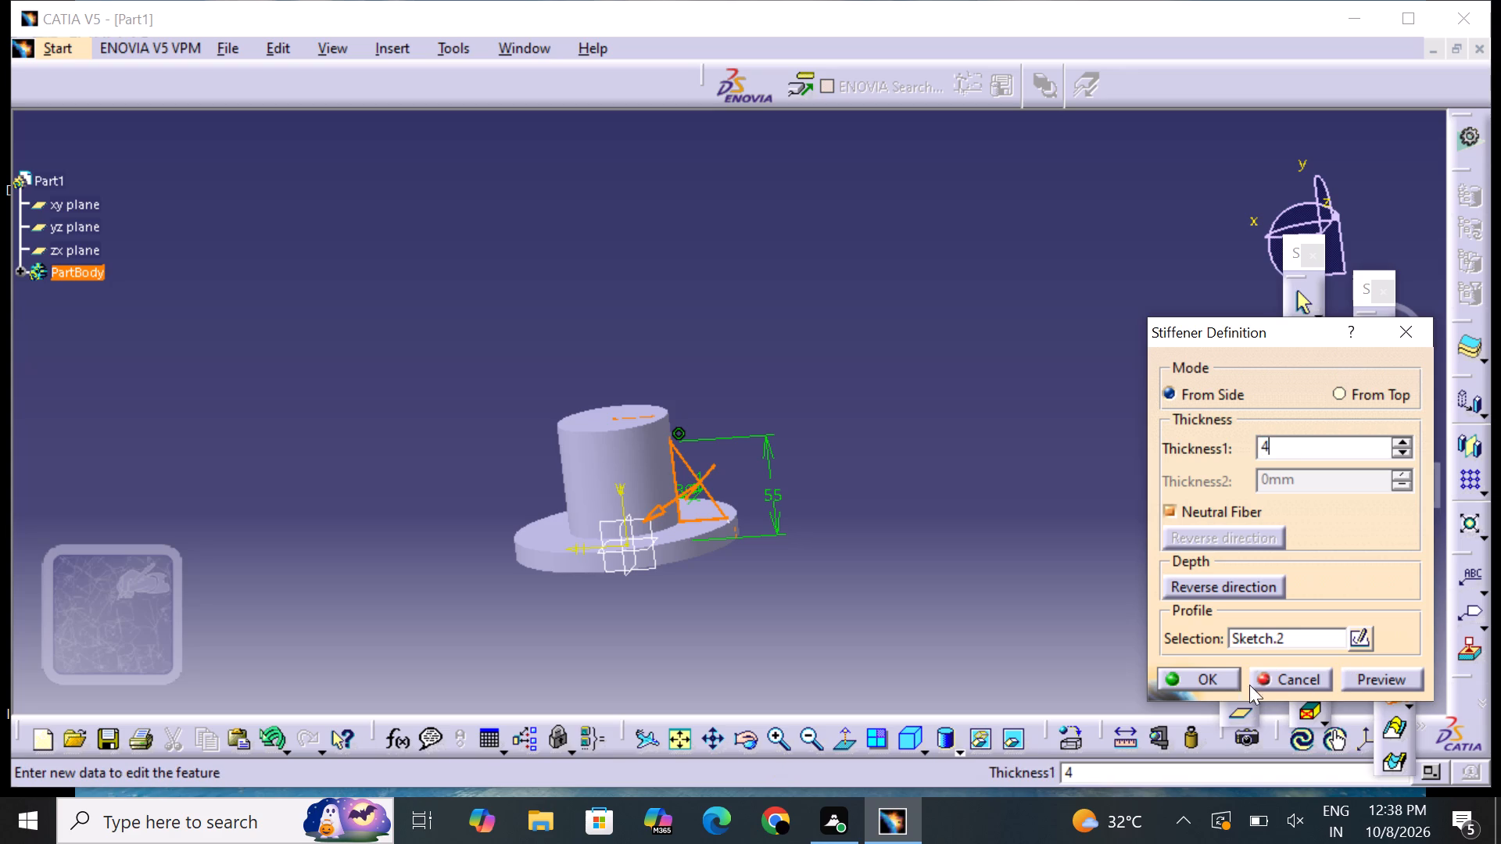
pyautogui.click(1218, 685)
pyautogui.click(930, 515)
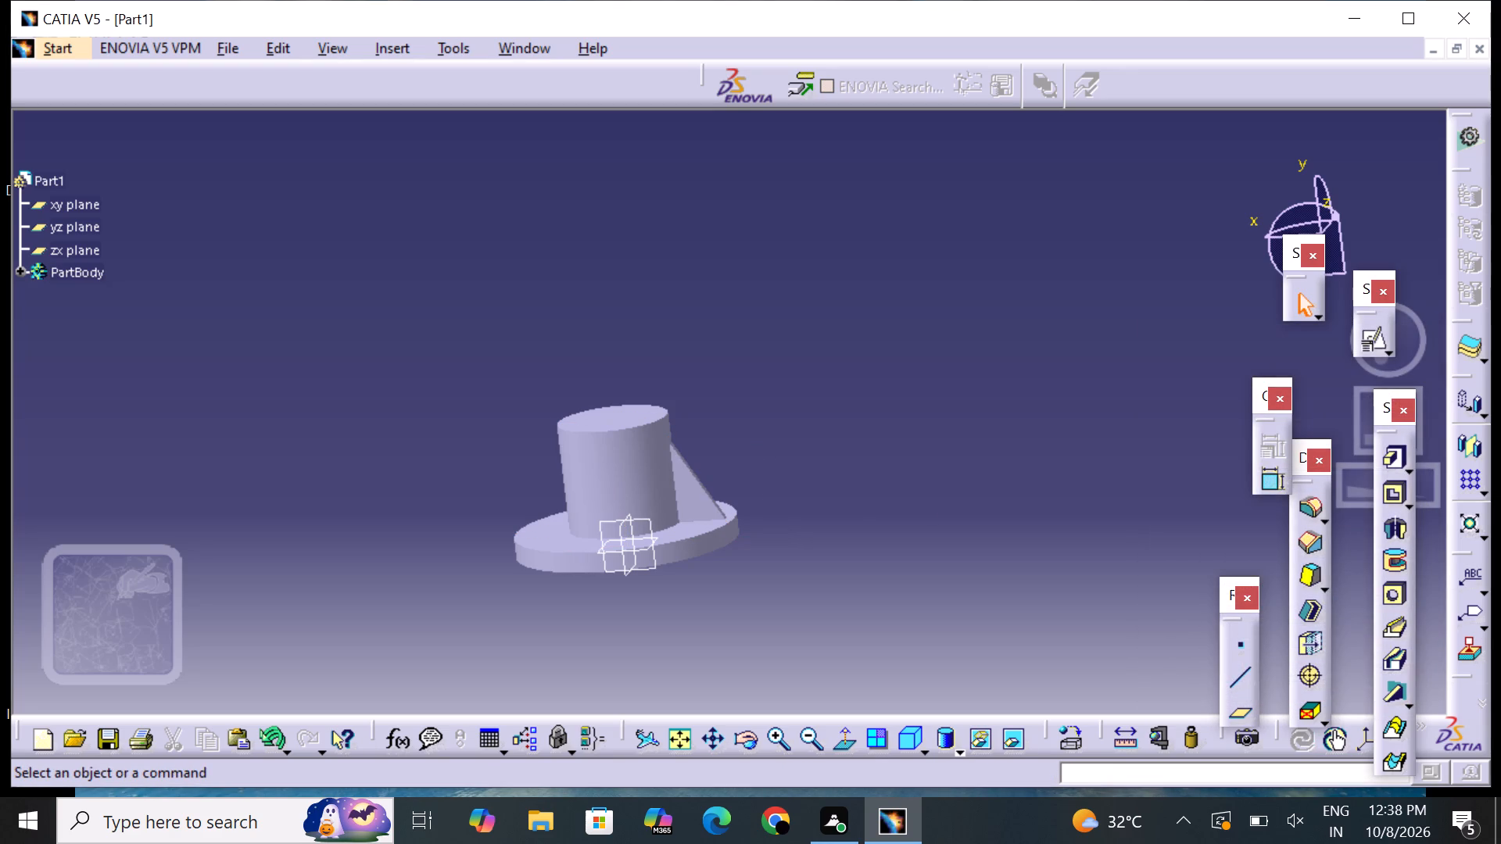
# Set the part's display style to Shading with Edges without Smooth Edges.
pyautogui.click(958, 746)
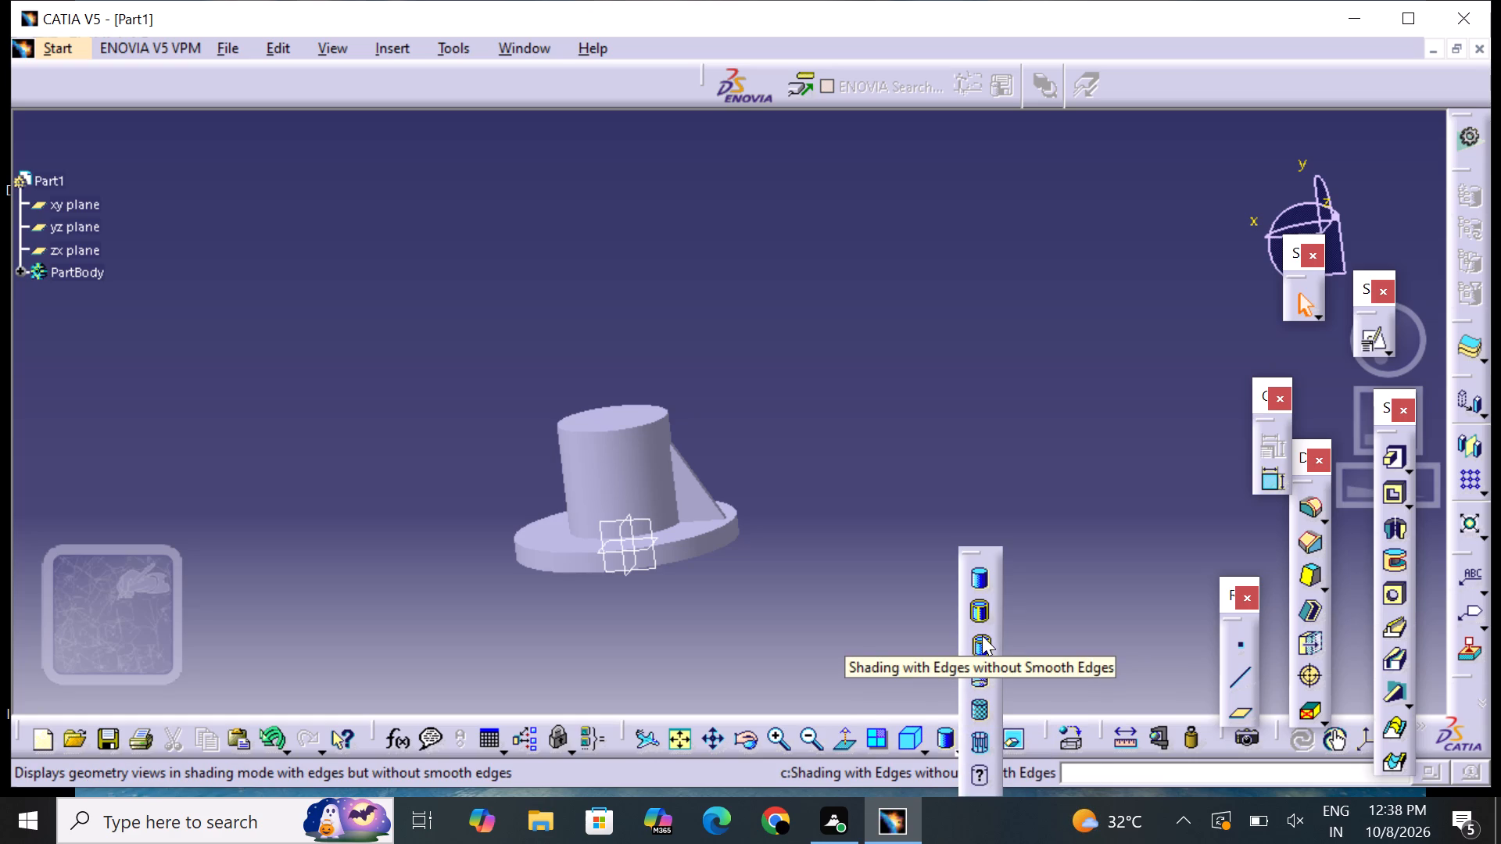
pyautogui.click(982, 635)
pyautogui.click(922, 572)
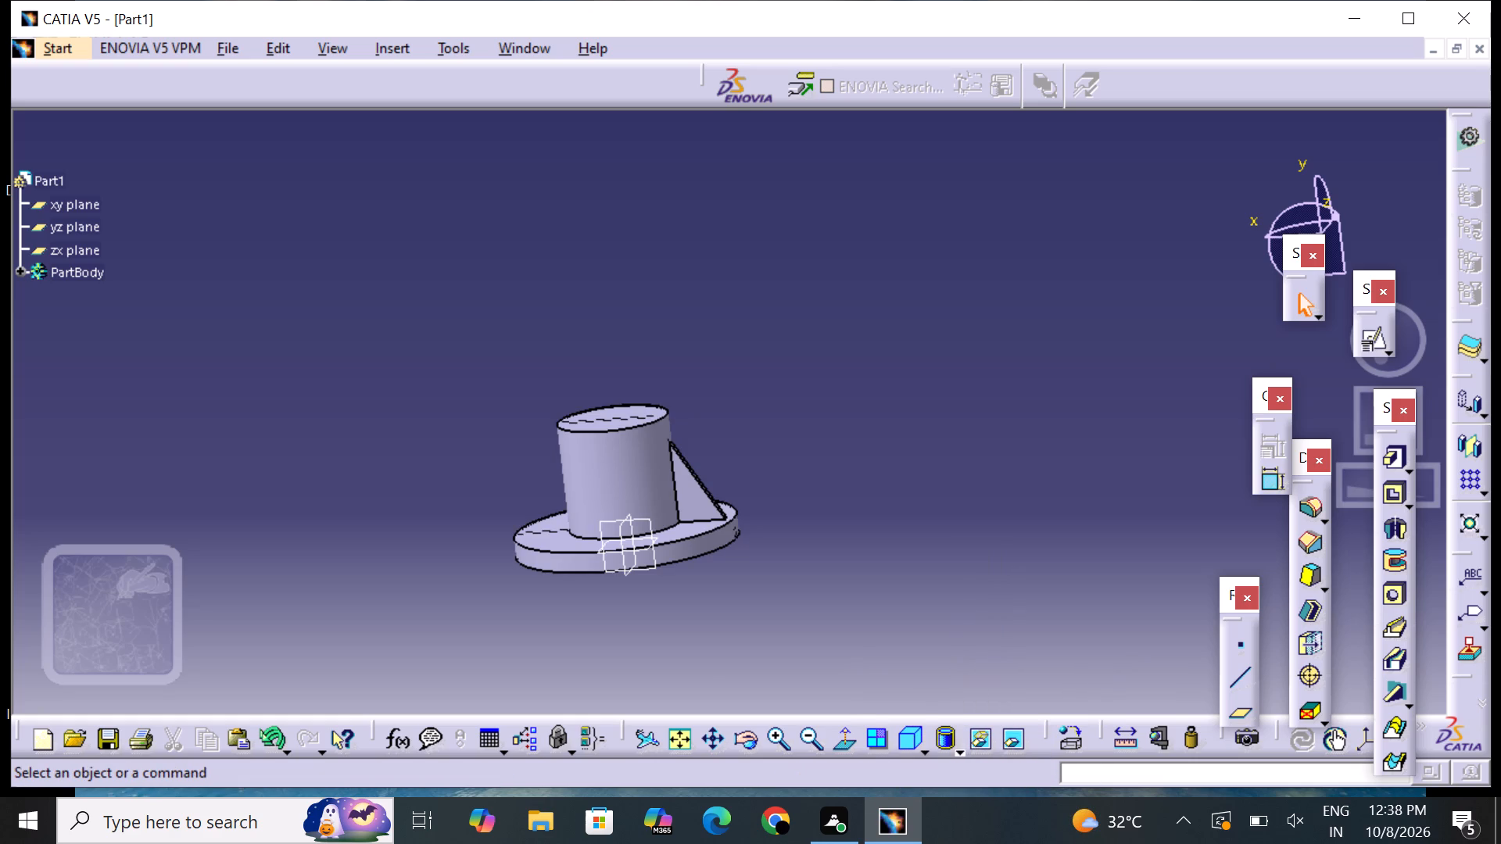
# Examine the new stiffener between the flange and the cylinder from several sides.
pyautogui.click(807, 418)
pyautogui.click(751, 739)
pyautogui.moveTo(536, 599); pyautogui.dragTo(687, 592)
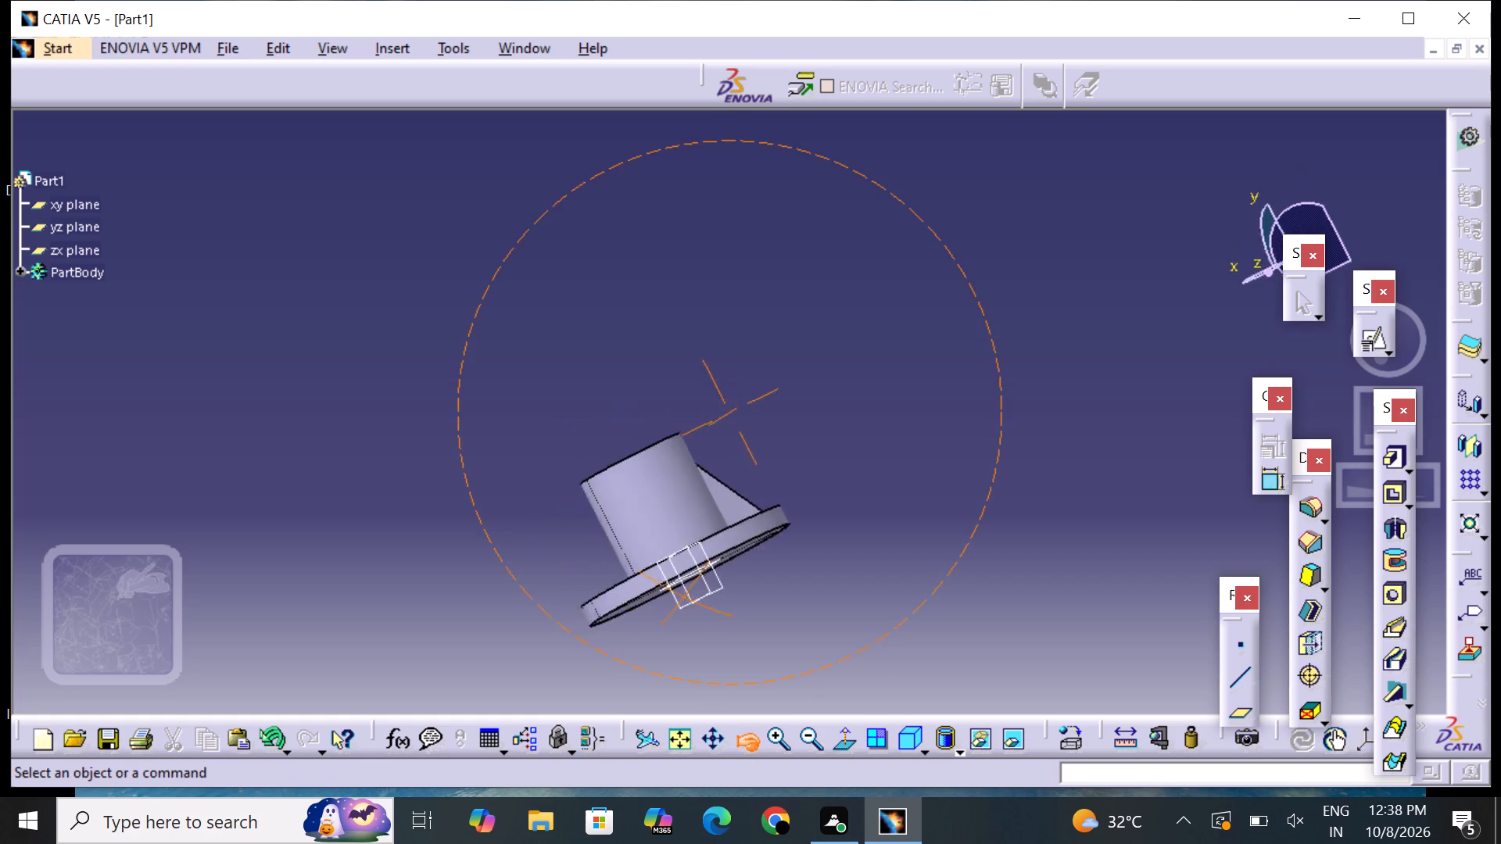
pyautogui.moveTo(687, 592); pyautogui.dragTo(673, 635)
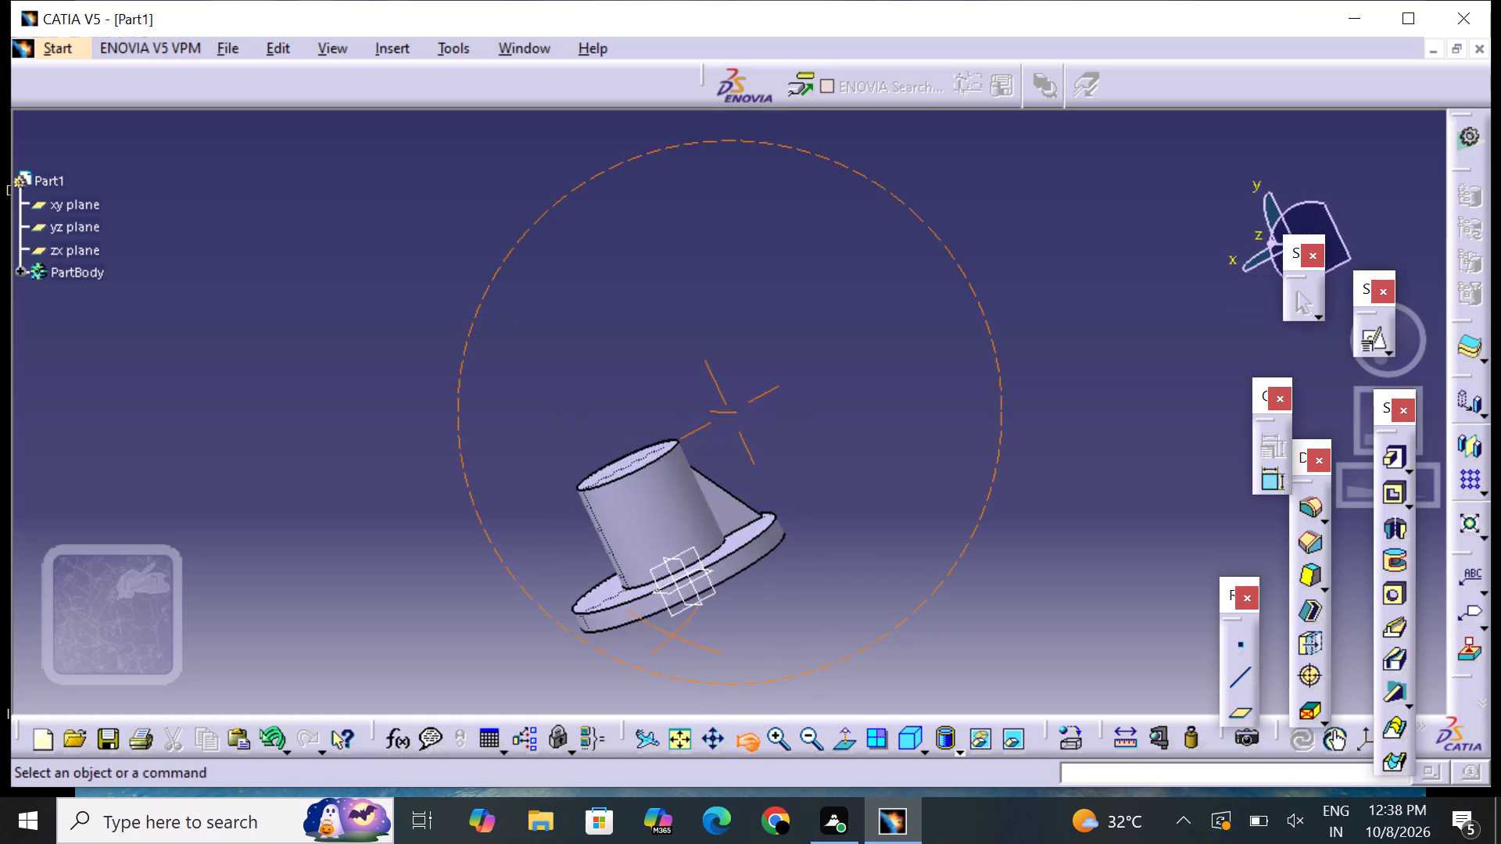
pyautogui.moveTo(673, 635); pyautogui.dragTo(457, 559)
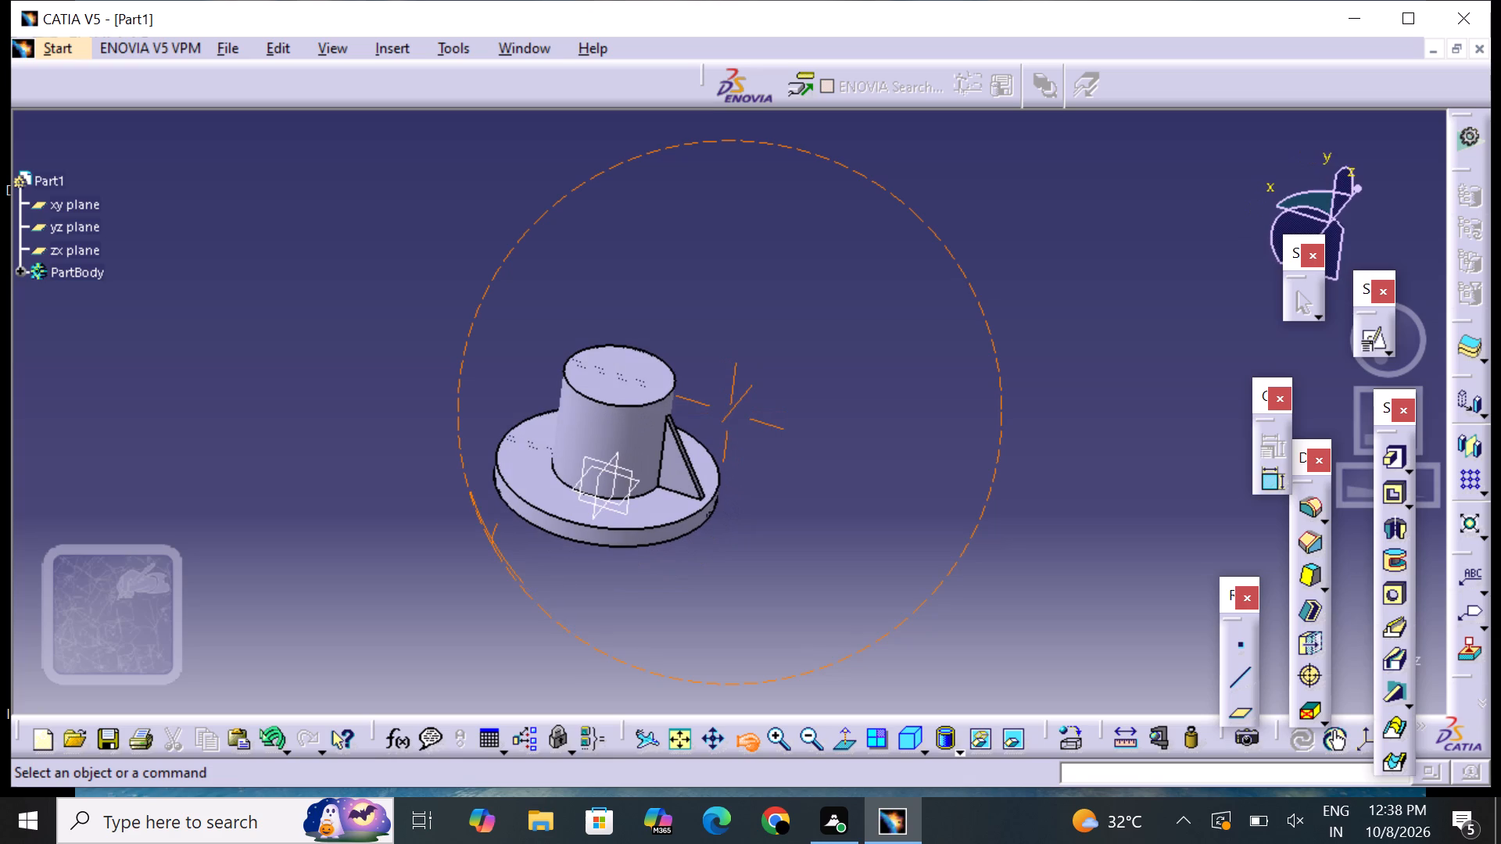
pyautogui.moveTo(457, 559); pyautogui.dragTo(456, 560)
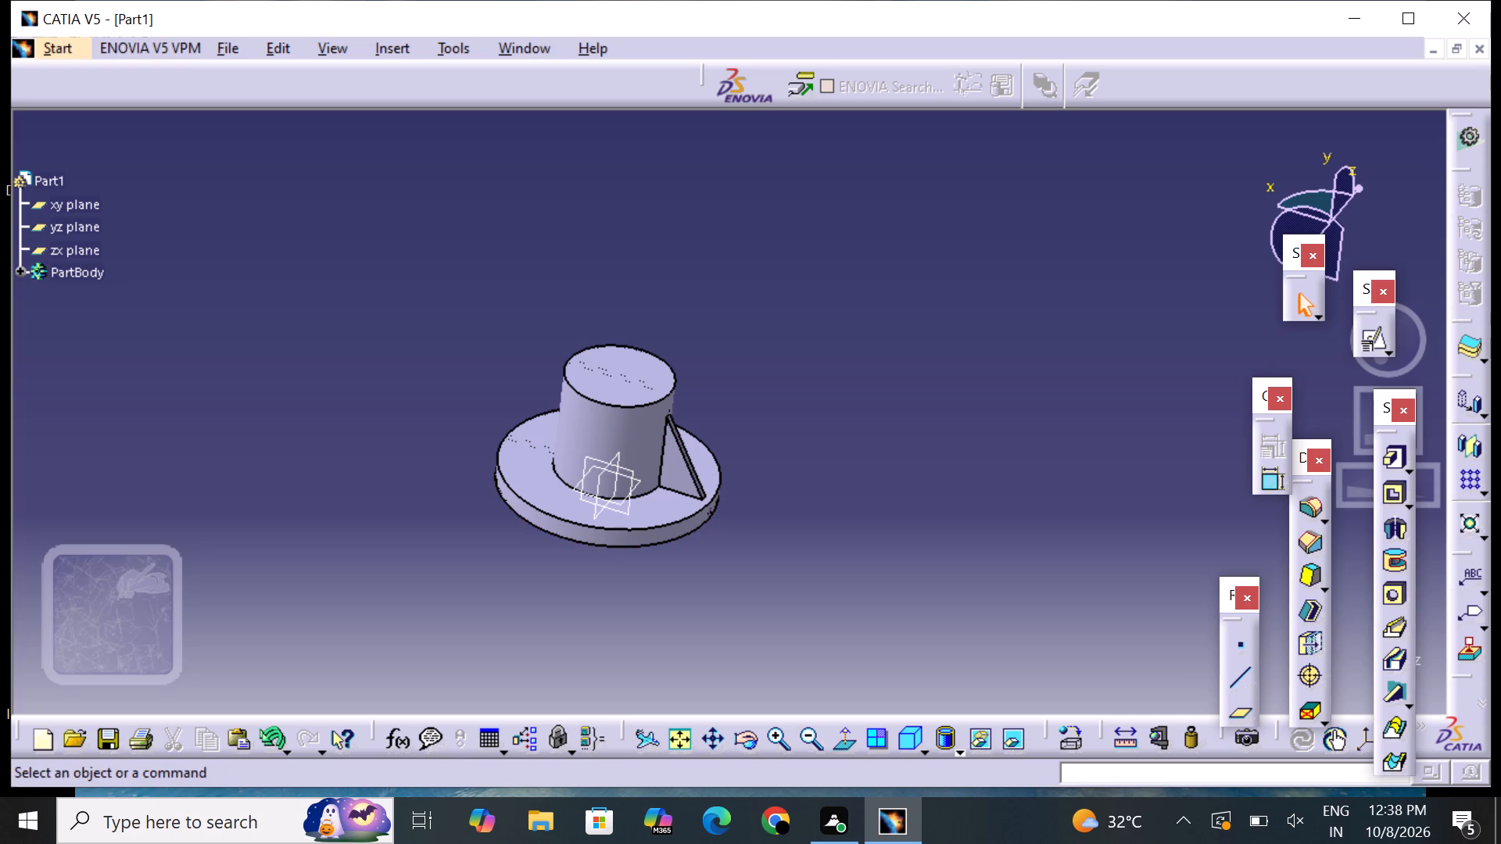
# Expand PartBody in the specification tree and make Shaft.1 the in-work object, ahead of the stiffener.
pyautogui.click(87, 277)
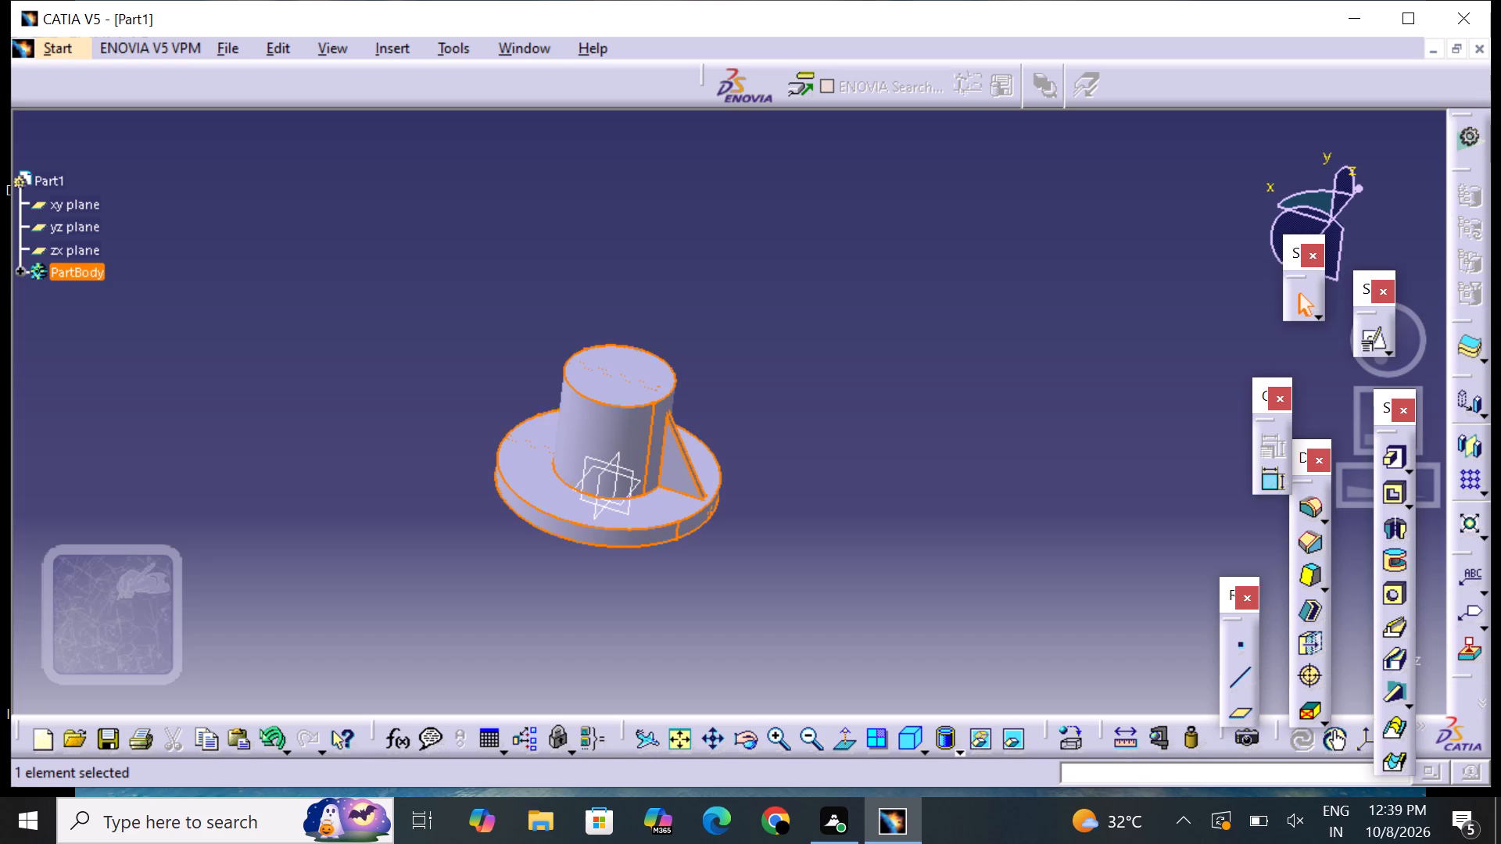
pyautogui.click(18, 275)
pyautogui.click(81, 300)
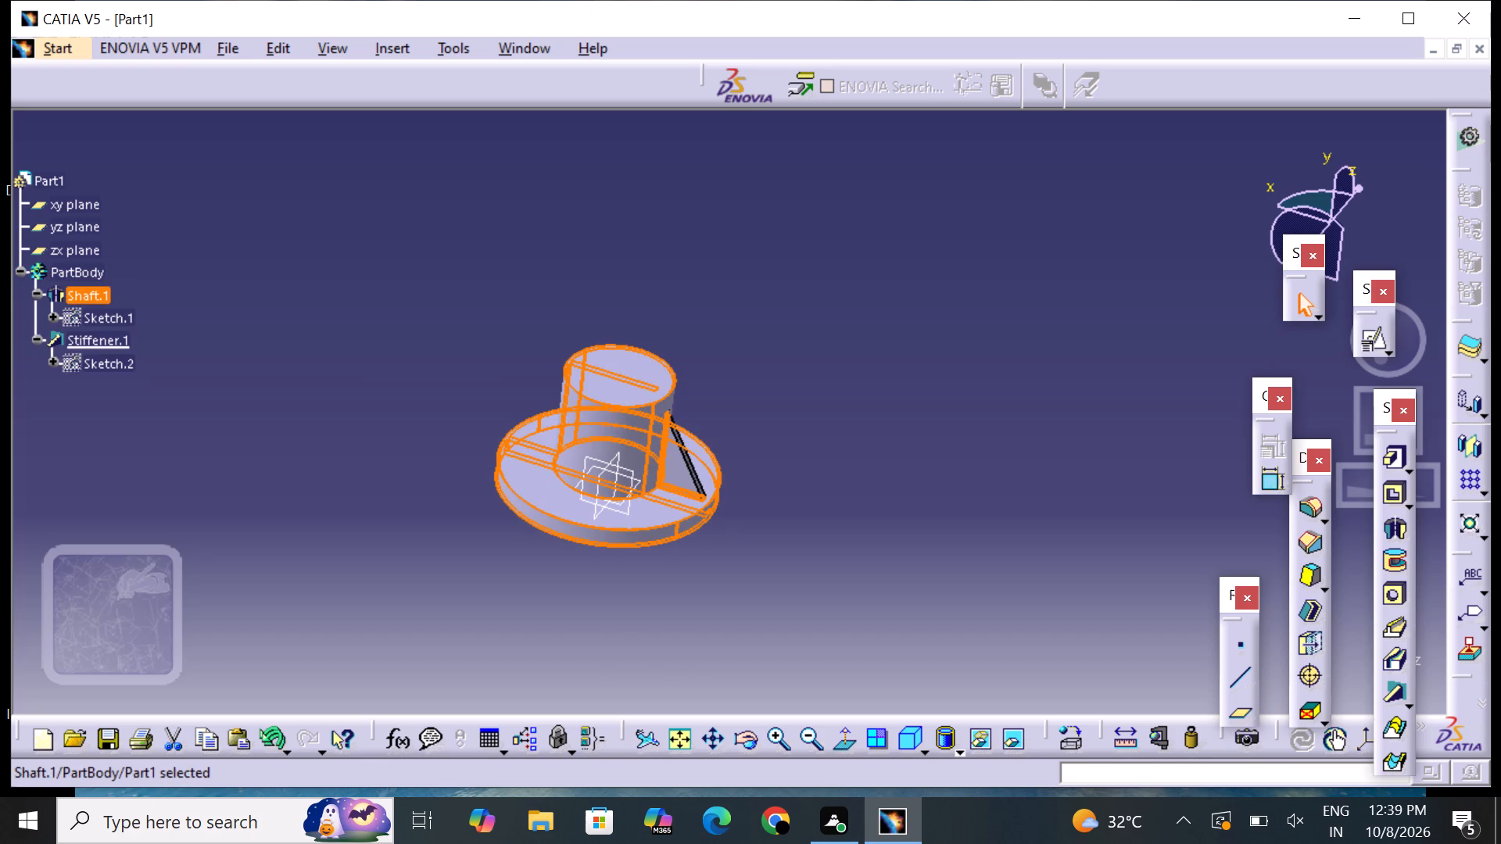
pyautogui.doubleClick(362, 364)
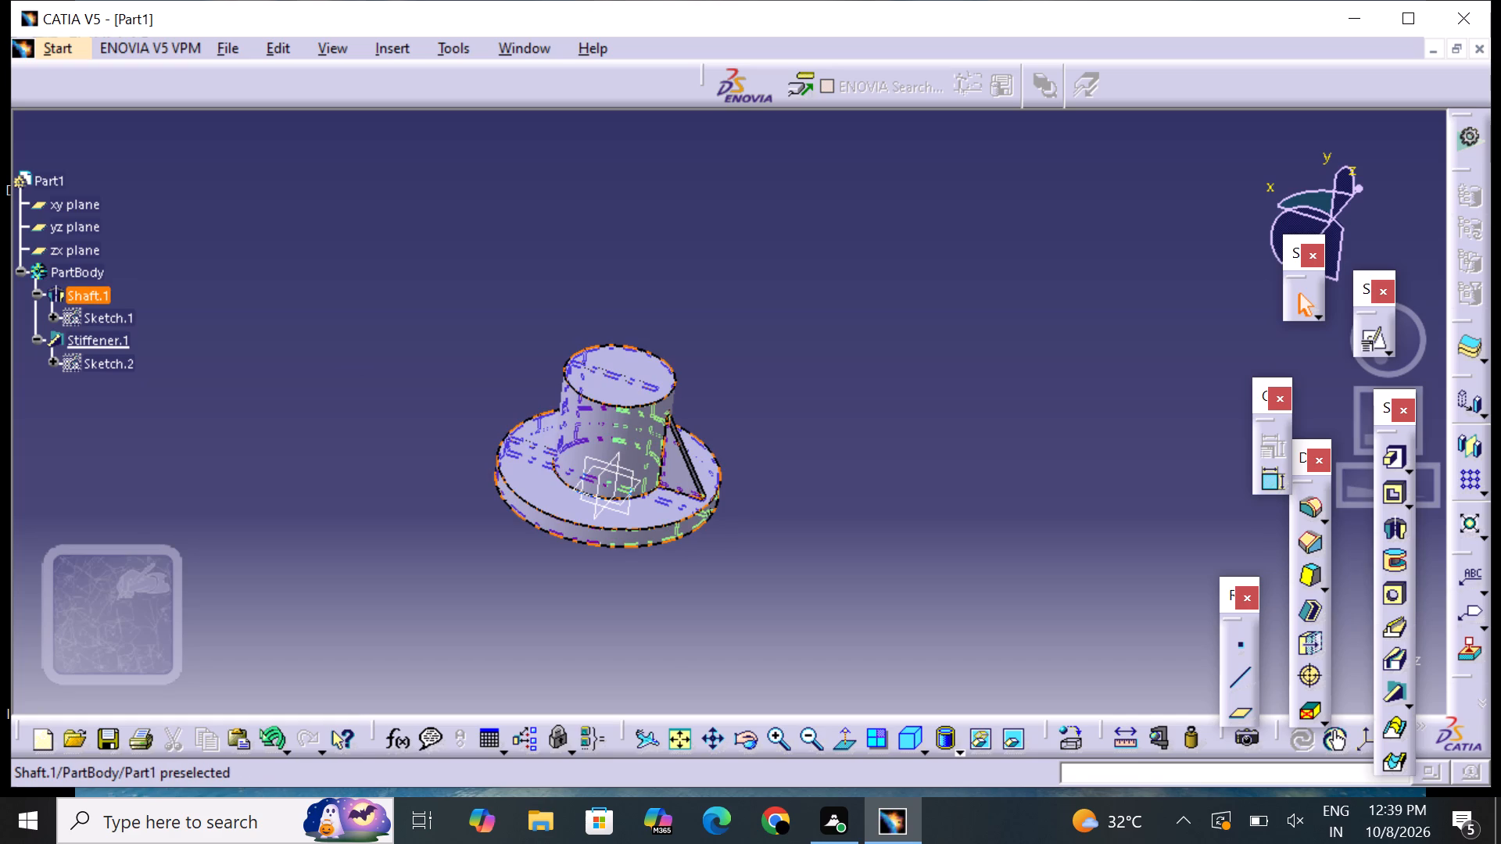
pyautogui.click(90, 296)
pyautogui.rightClick(86, 304)
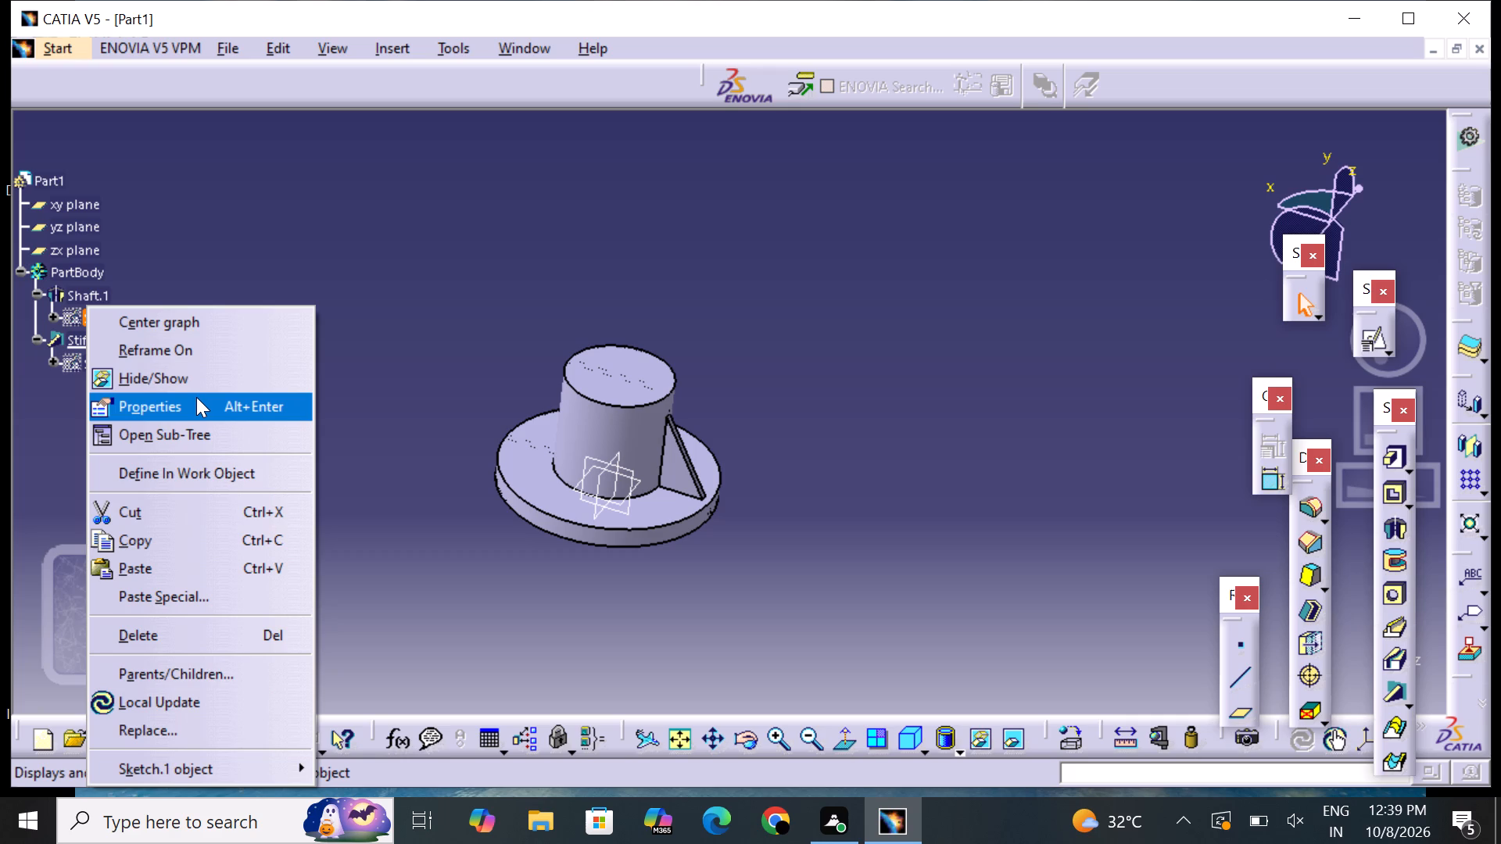
pyautogui.click(216, 472)
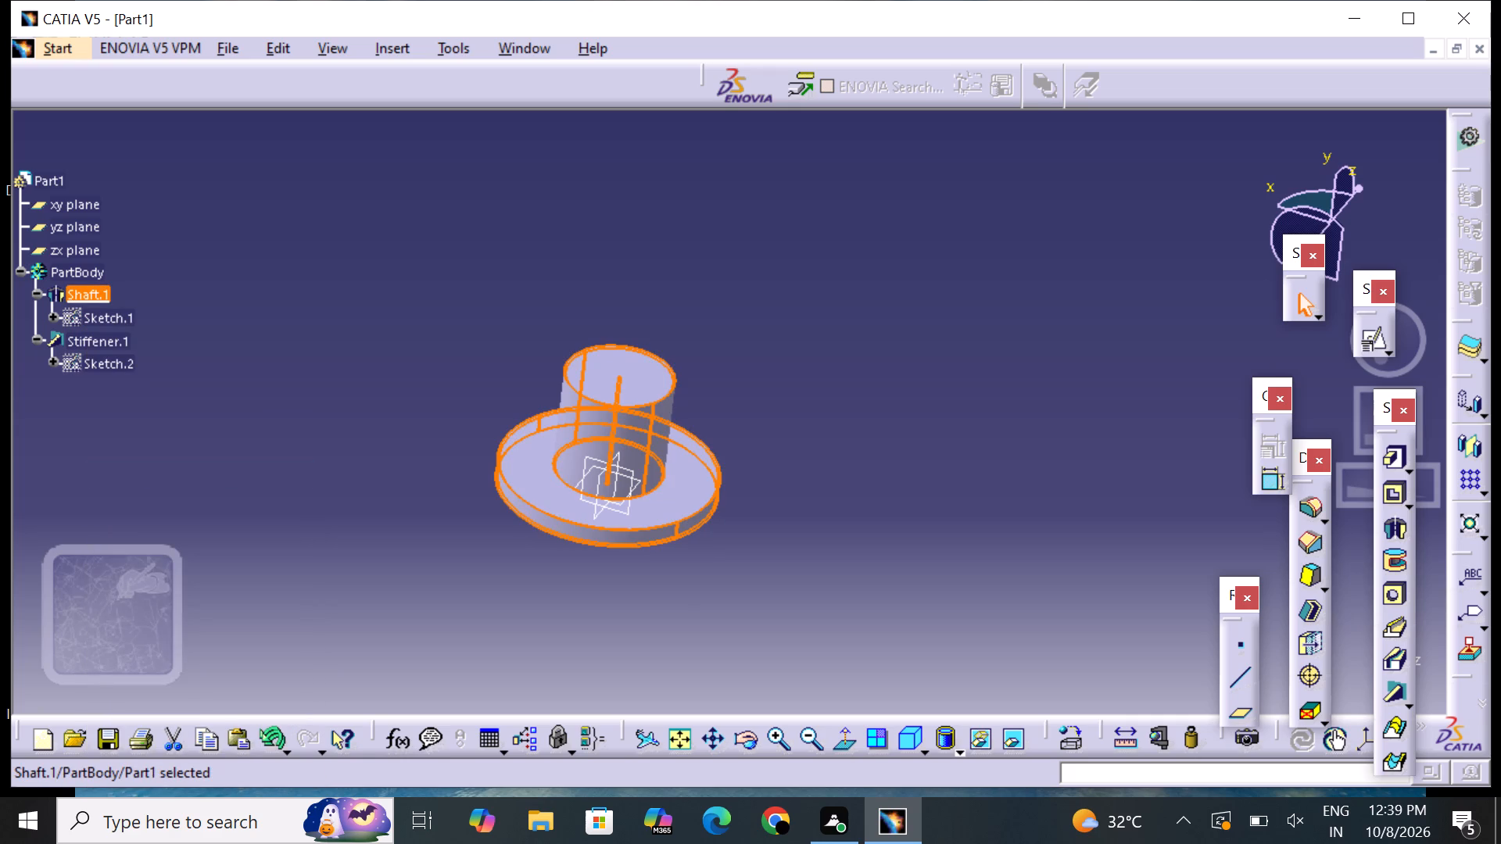
pyautogui.click(901, 449)
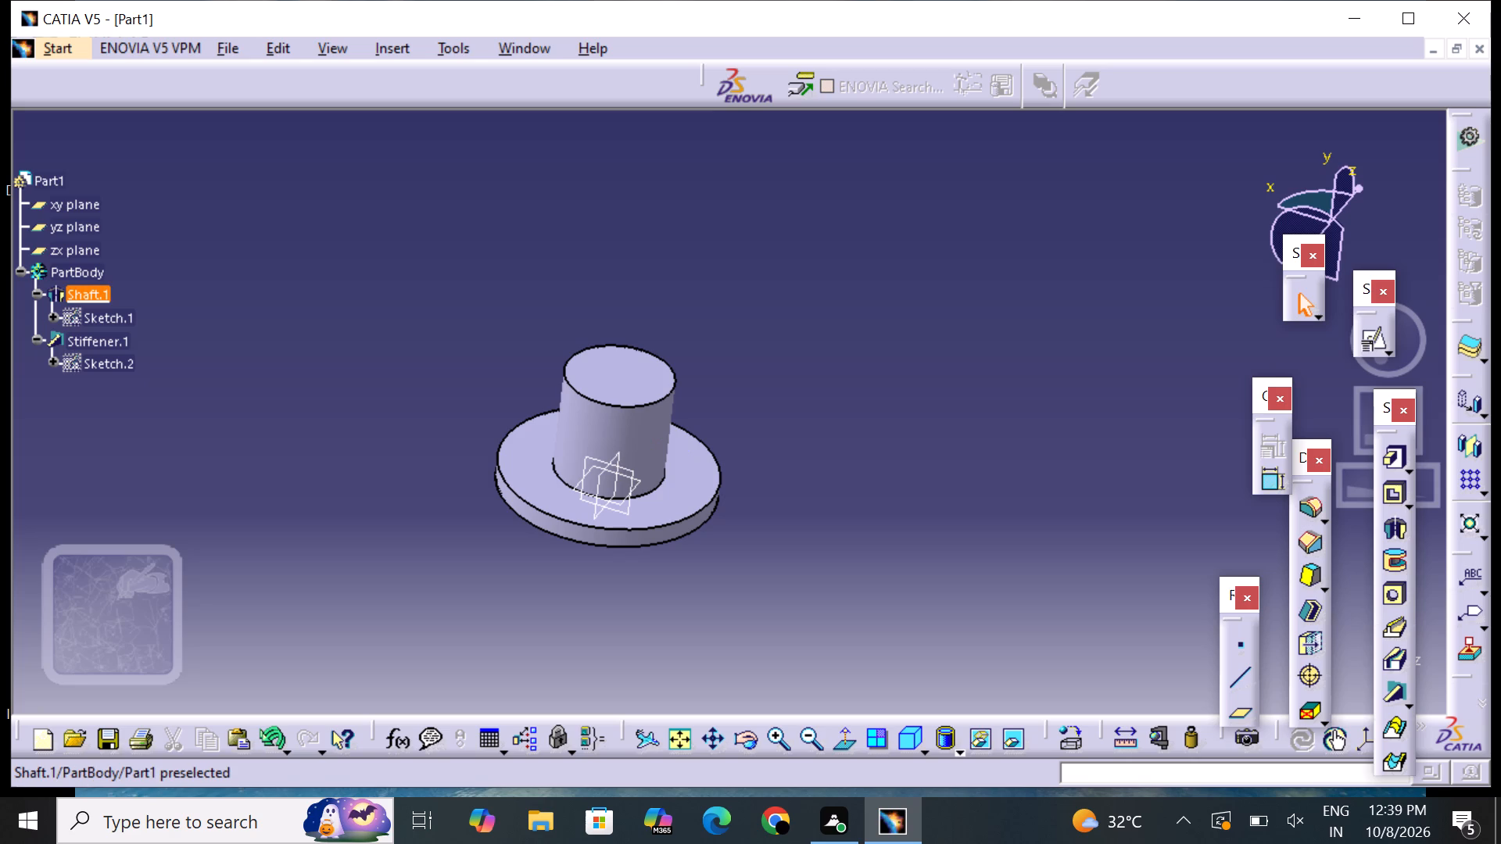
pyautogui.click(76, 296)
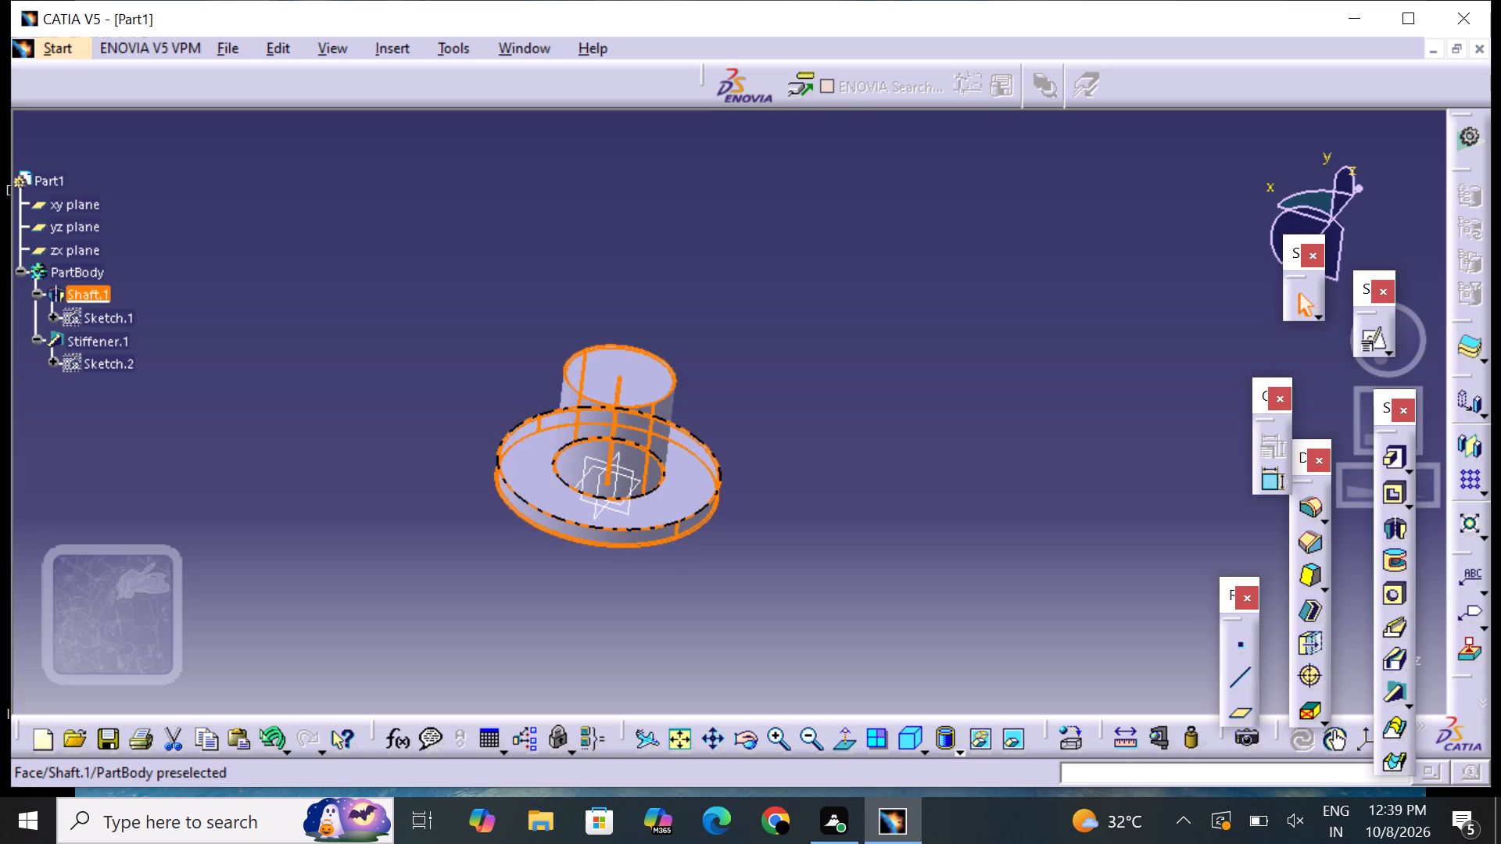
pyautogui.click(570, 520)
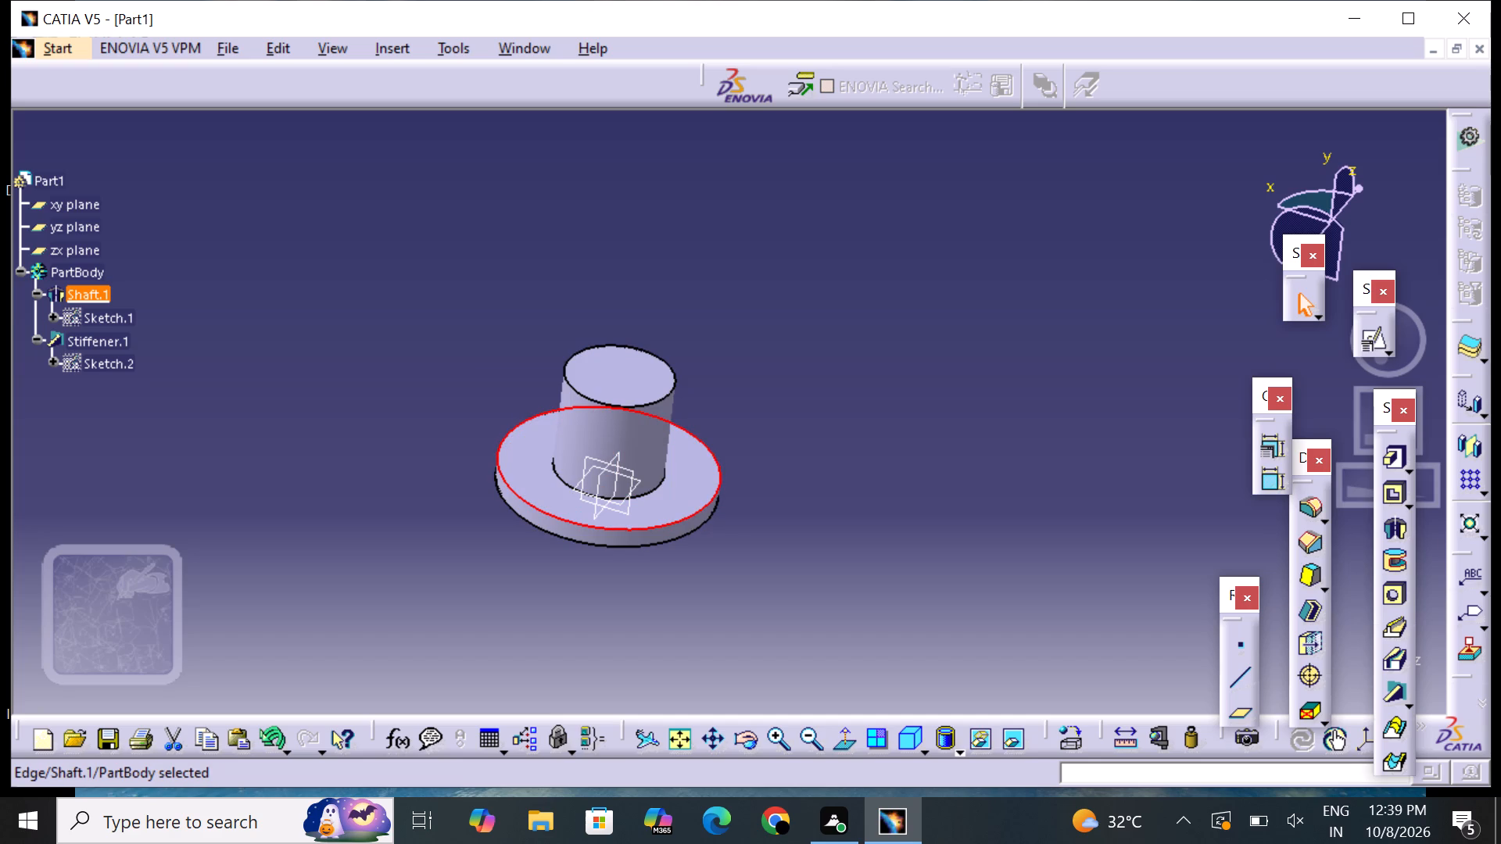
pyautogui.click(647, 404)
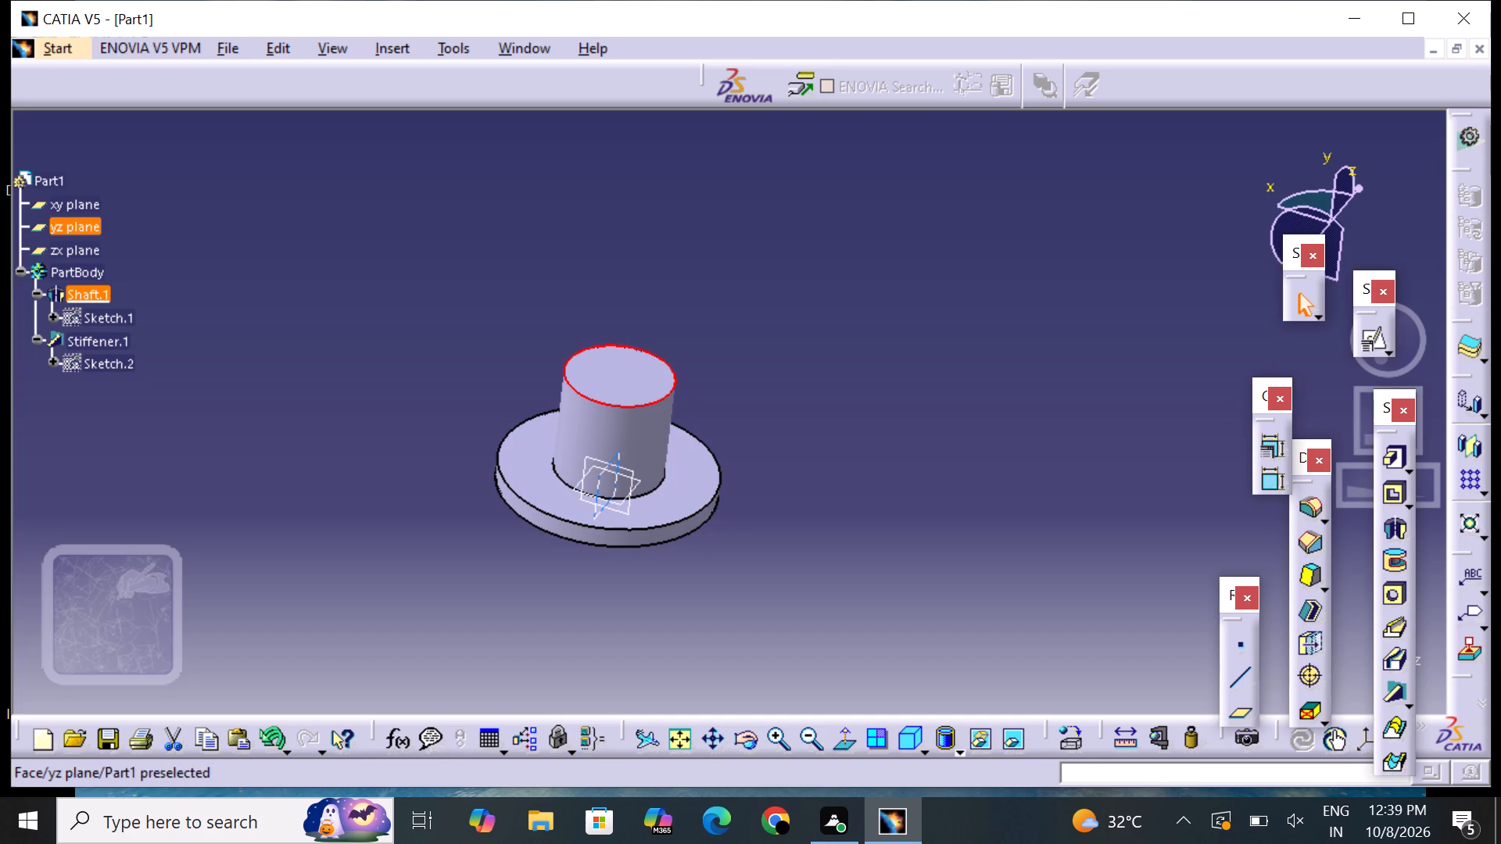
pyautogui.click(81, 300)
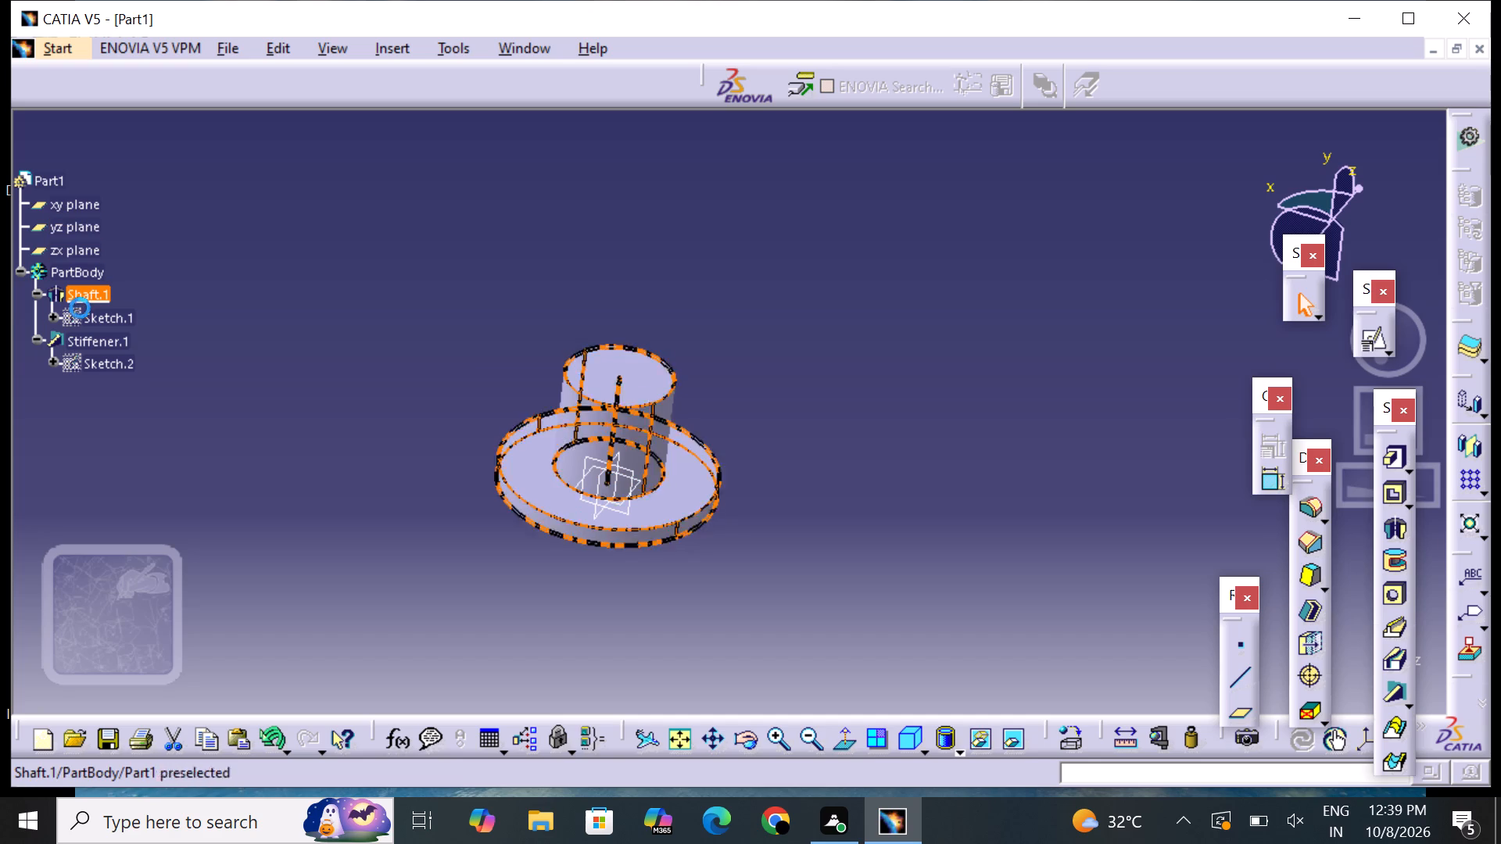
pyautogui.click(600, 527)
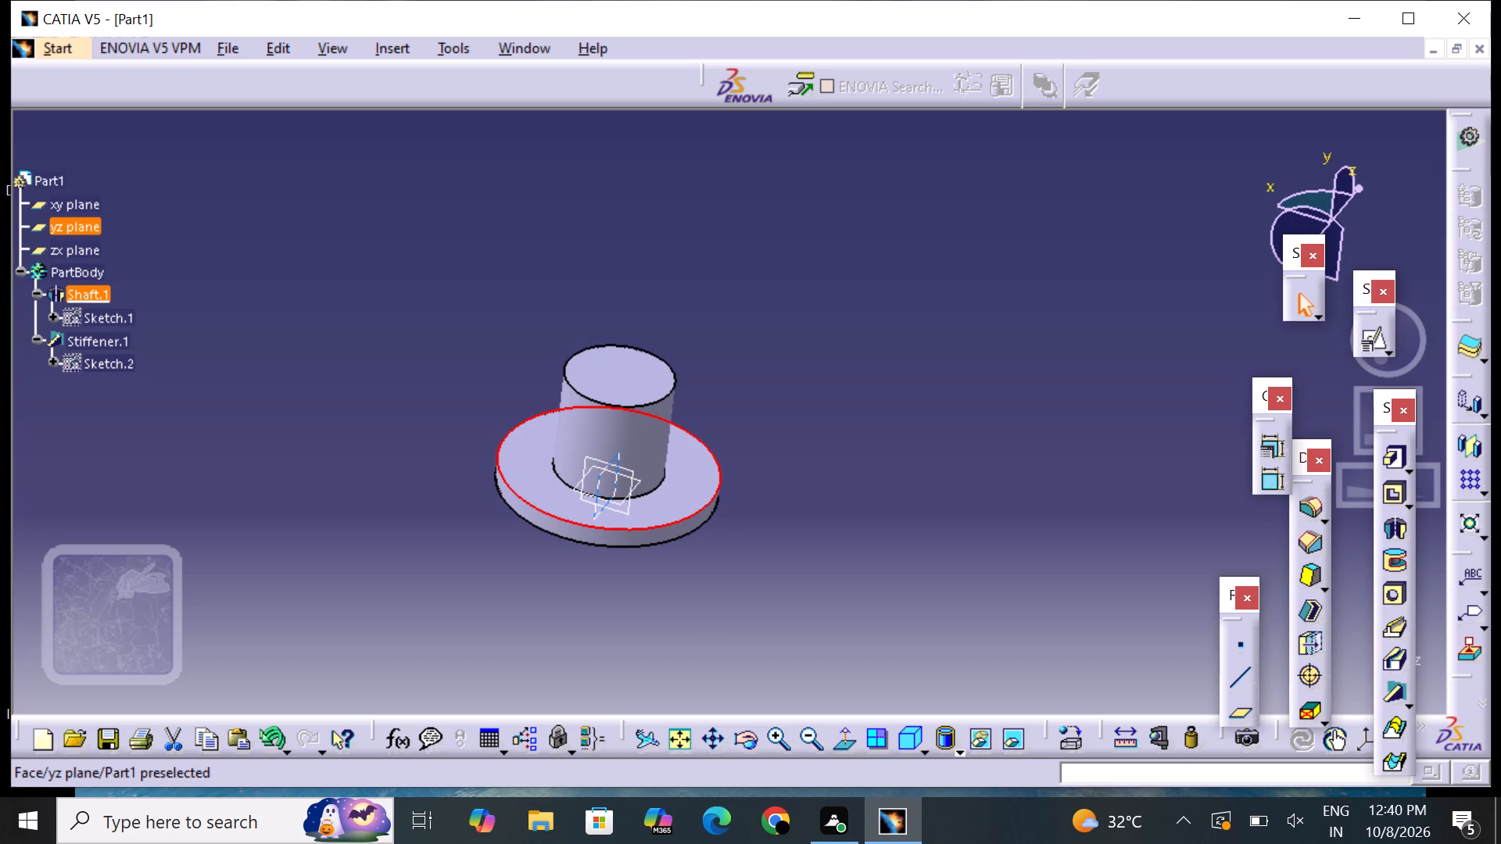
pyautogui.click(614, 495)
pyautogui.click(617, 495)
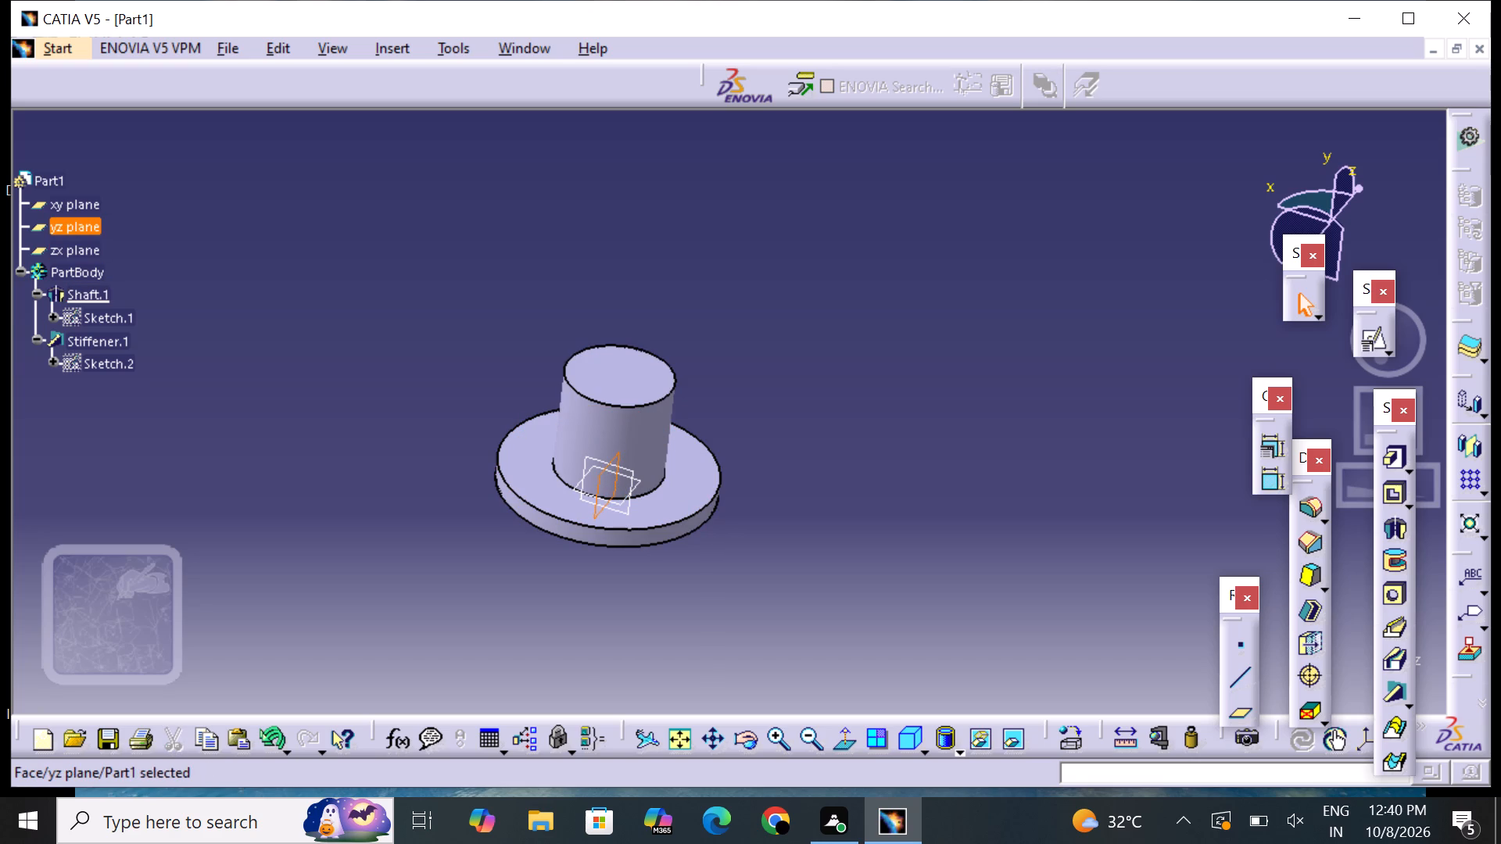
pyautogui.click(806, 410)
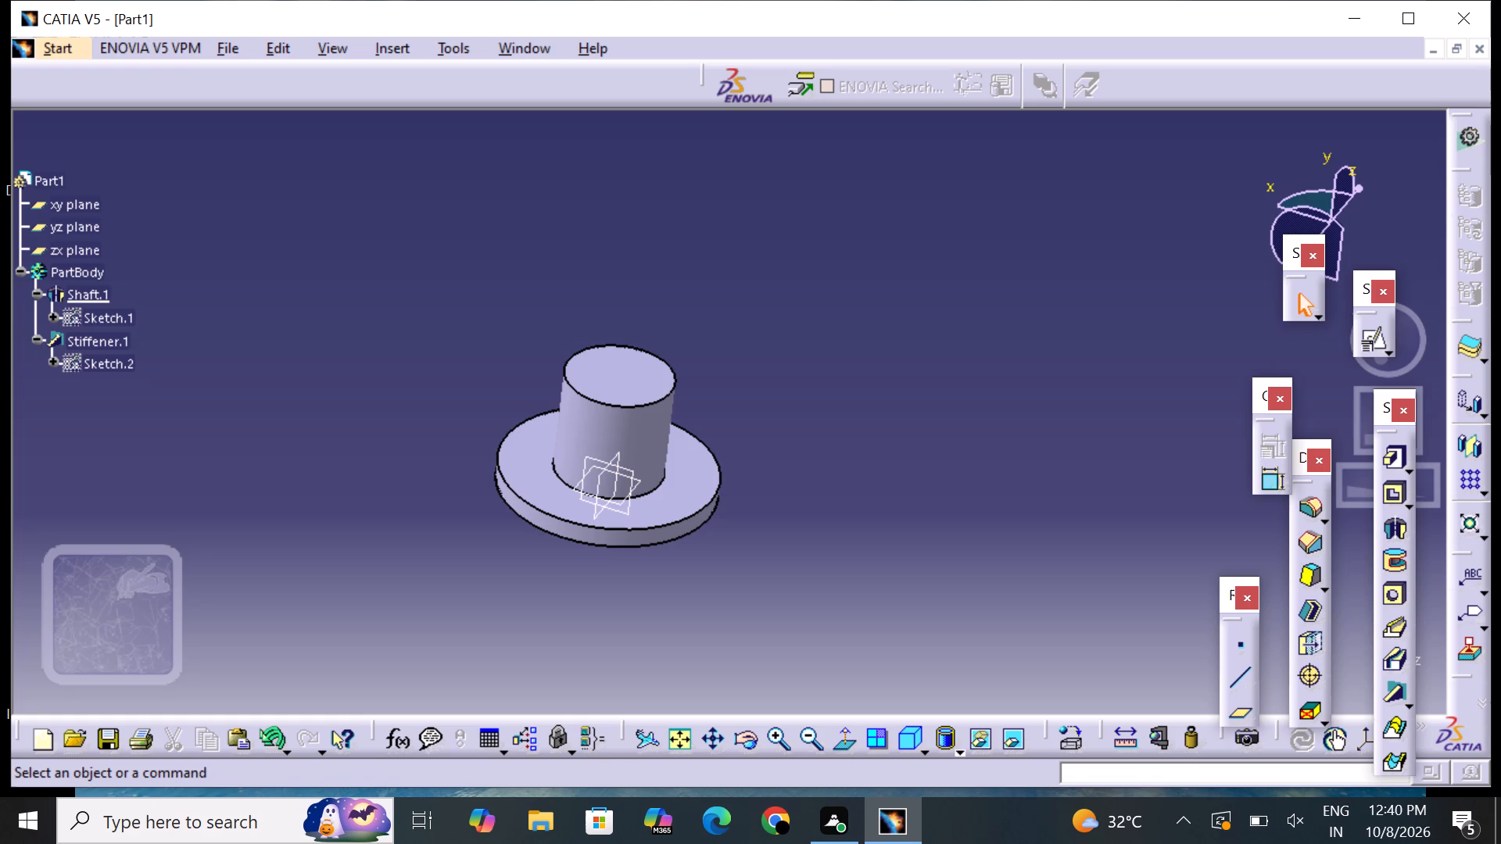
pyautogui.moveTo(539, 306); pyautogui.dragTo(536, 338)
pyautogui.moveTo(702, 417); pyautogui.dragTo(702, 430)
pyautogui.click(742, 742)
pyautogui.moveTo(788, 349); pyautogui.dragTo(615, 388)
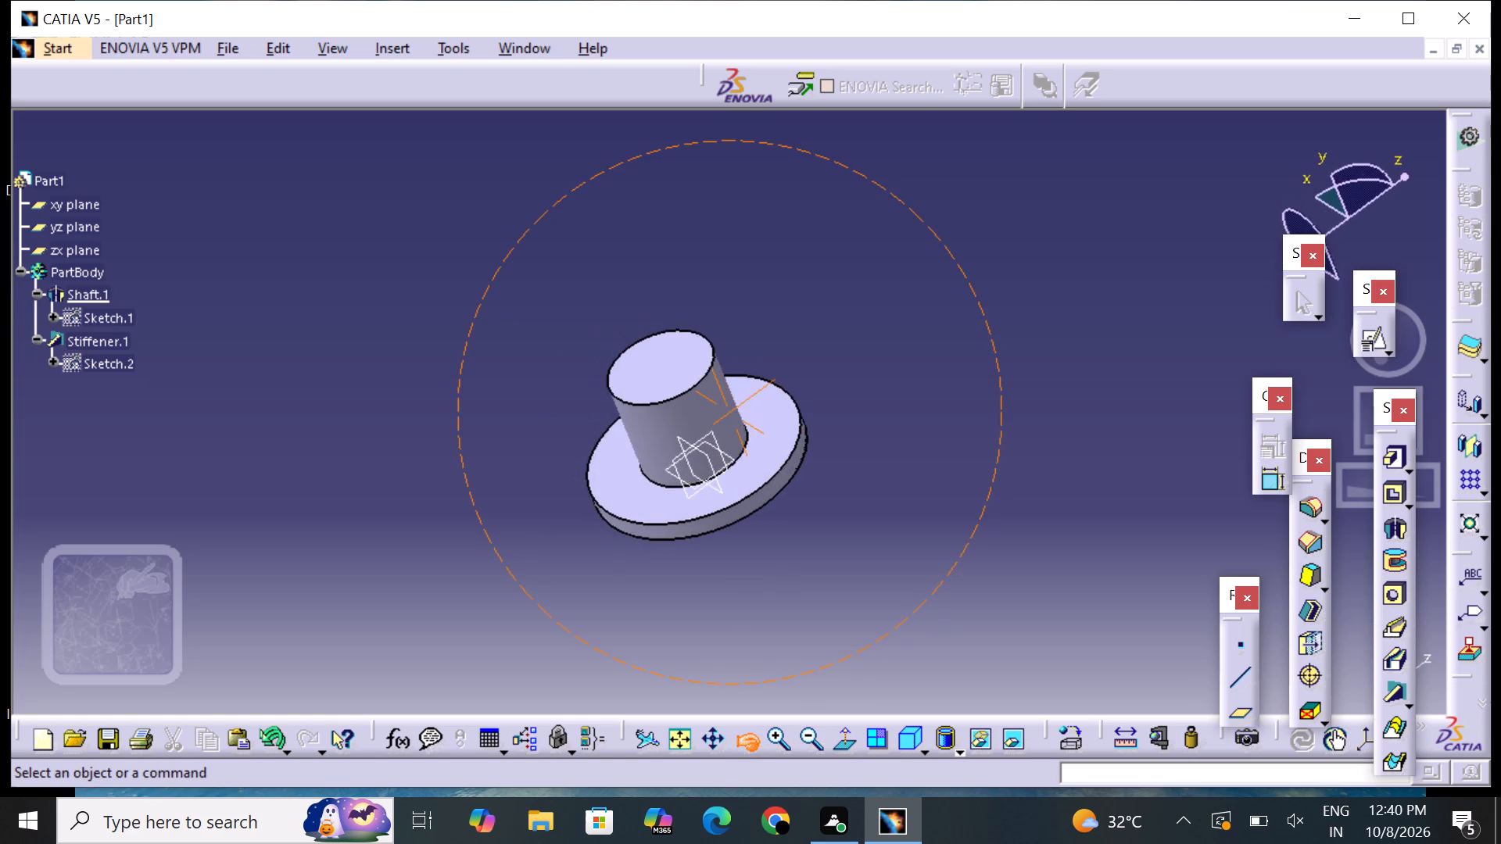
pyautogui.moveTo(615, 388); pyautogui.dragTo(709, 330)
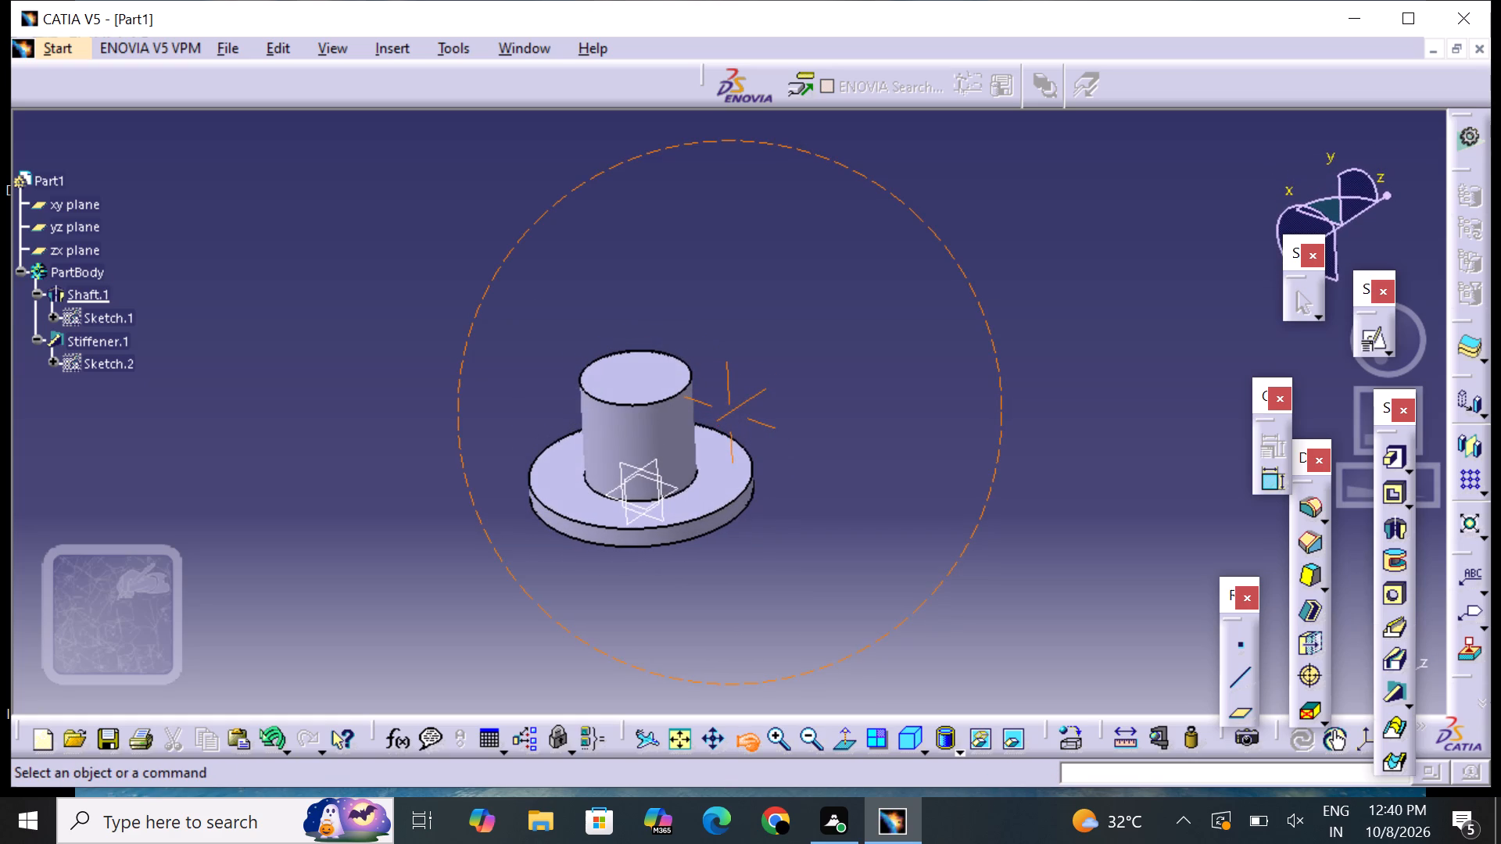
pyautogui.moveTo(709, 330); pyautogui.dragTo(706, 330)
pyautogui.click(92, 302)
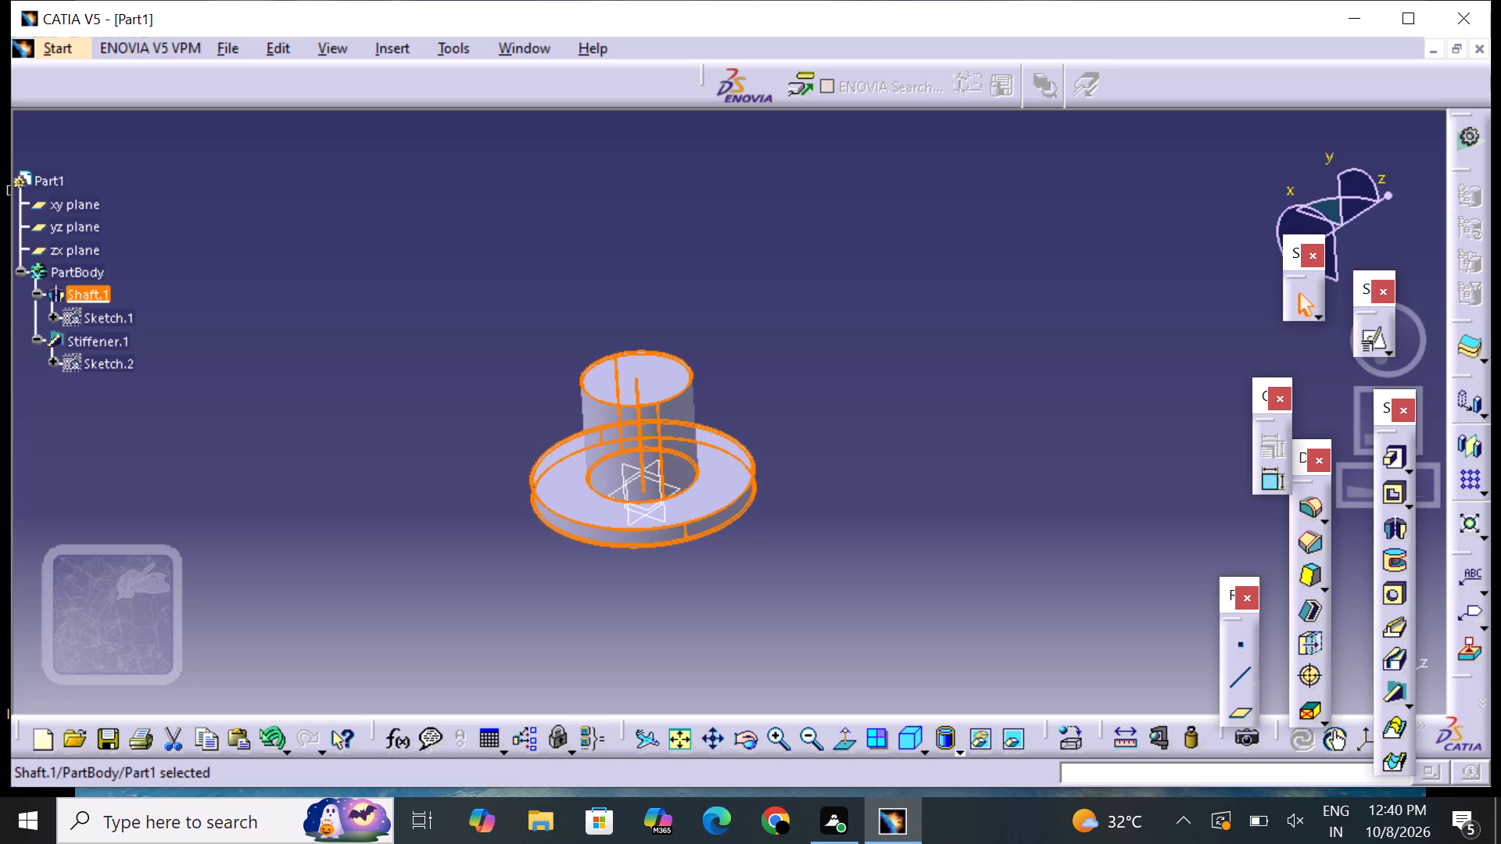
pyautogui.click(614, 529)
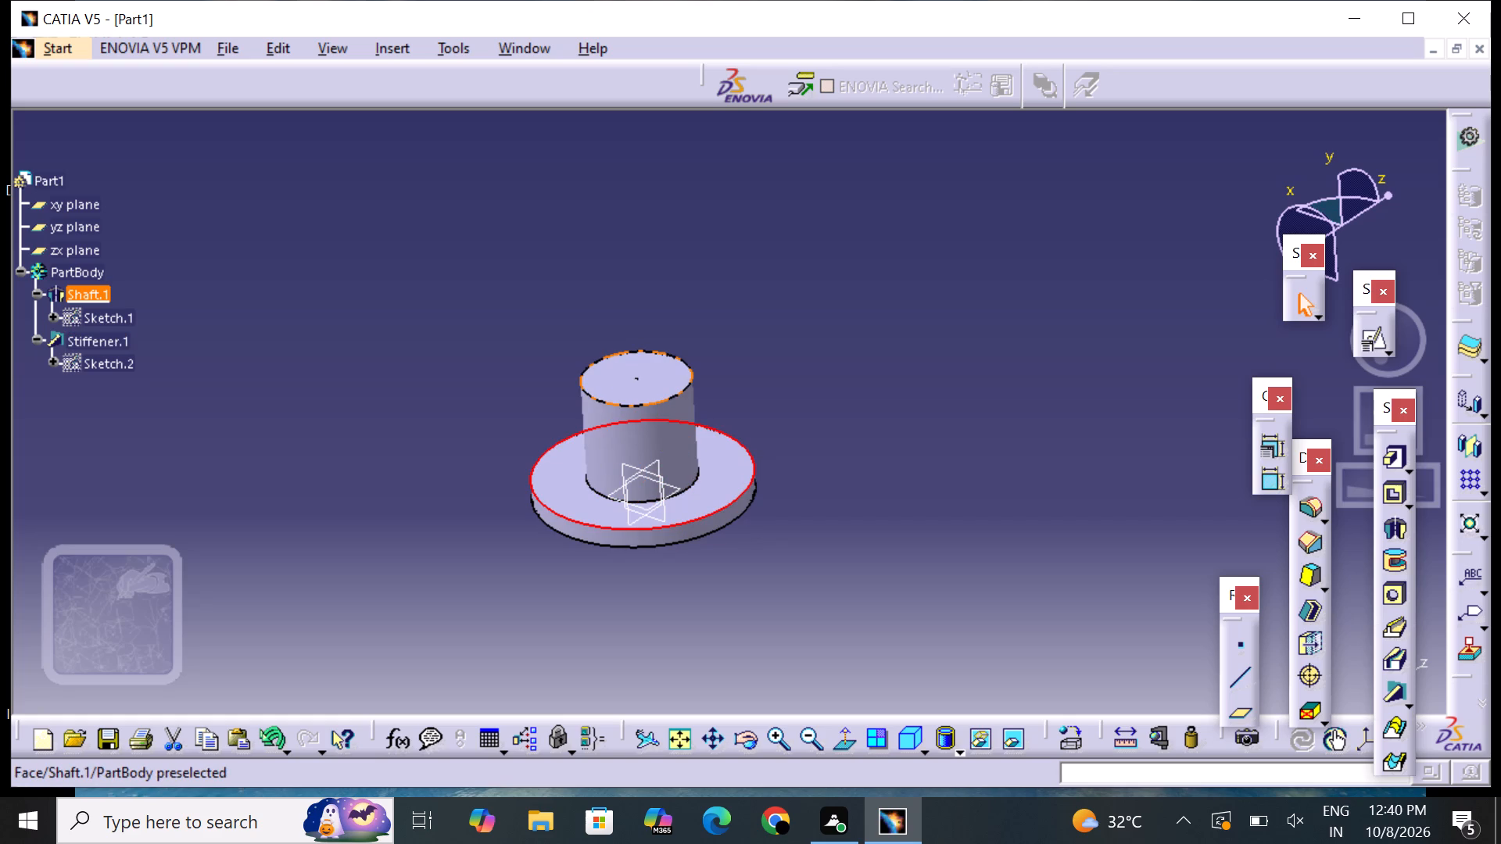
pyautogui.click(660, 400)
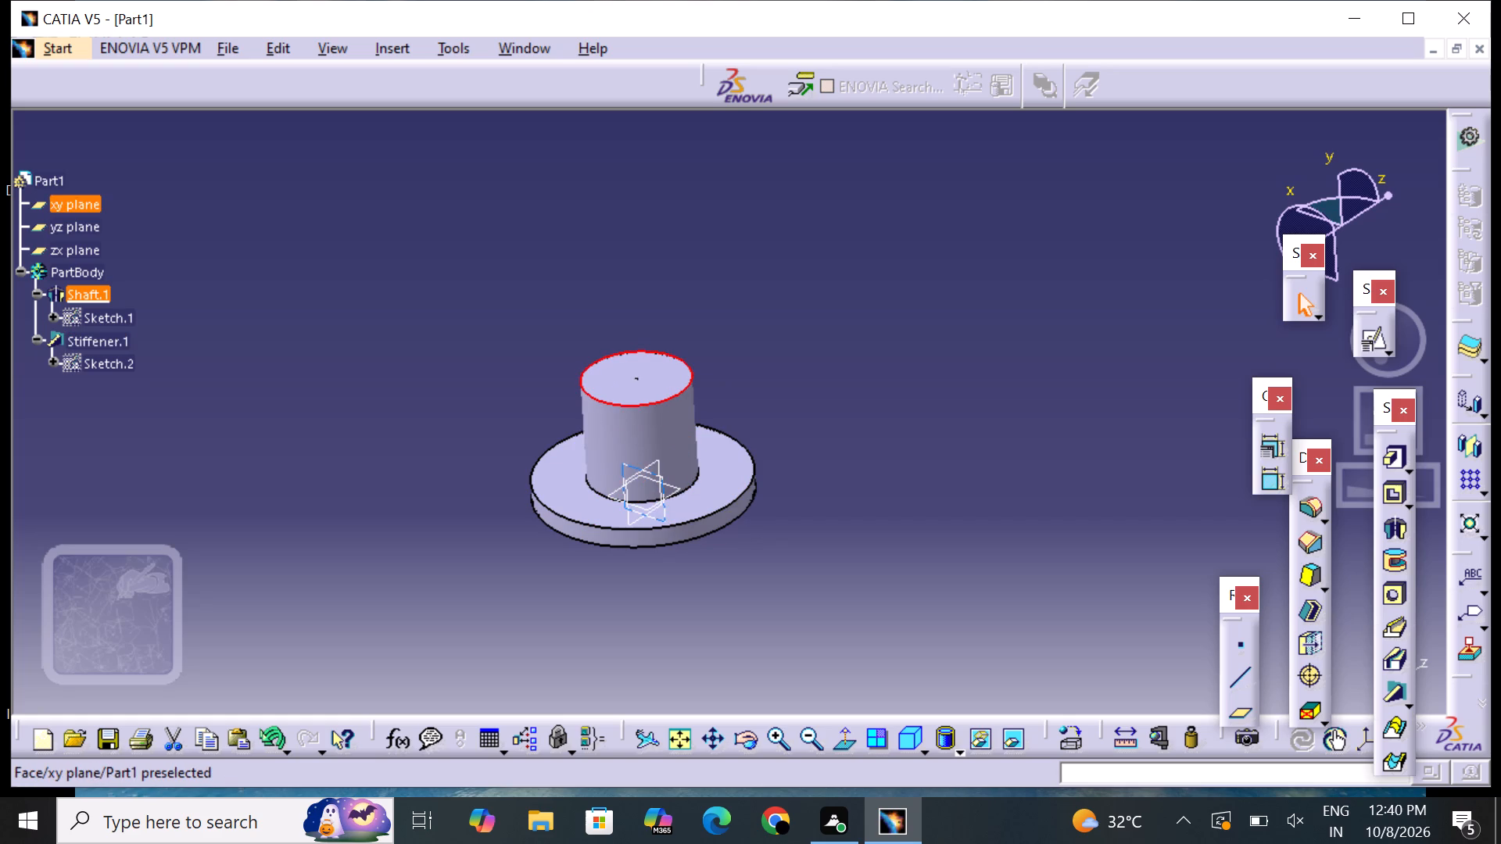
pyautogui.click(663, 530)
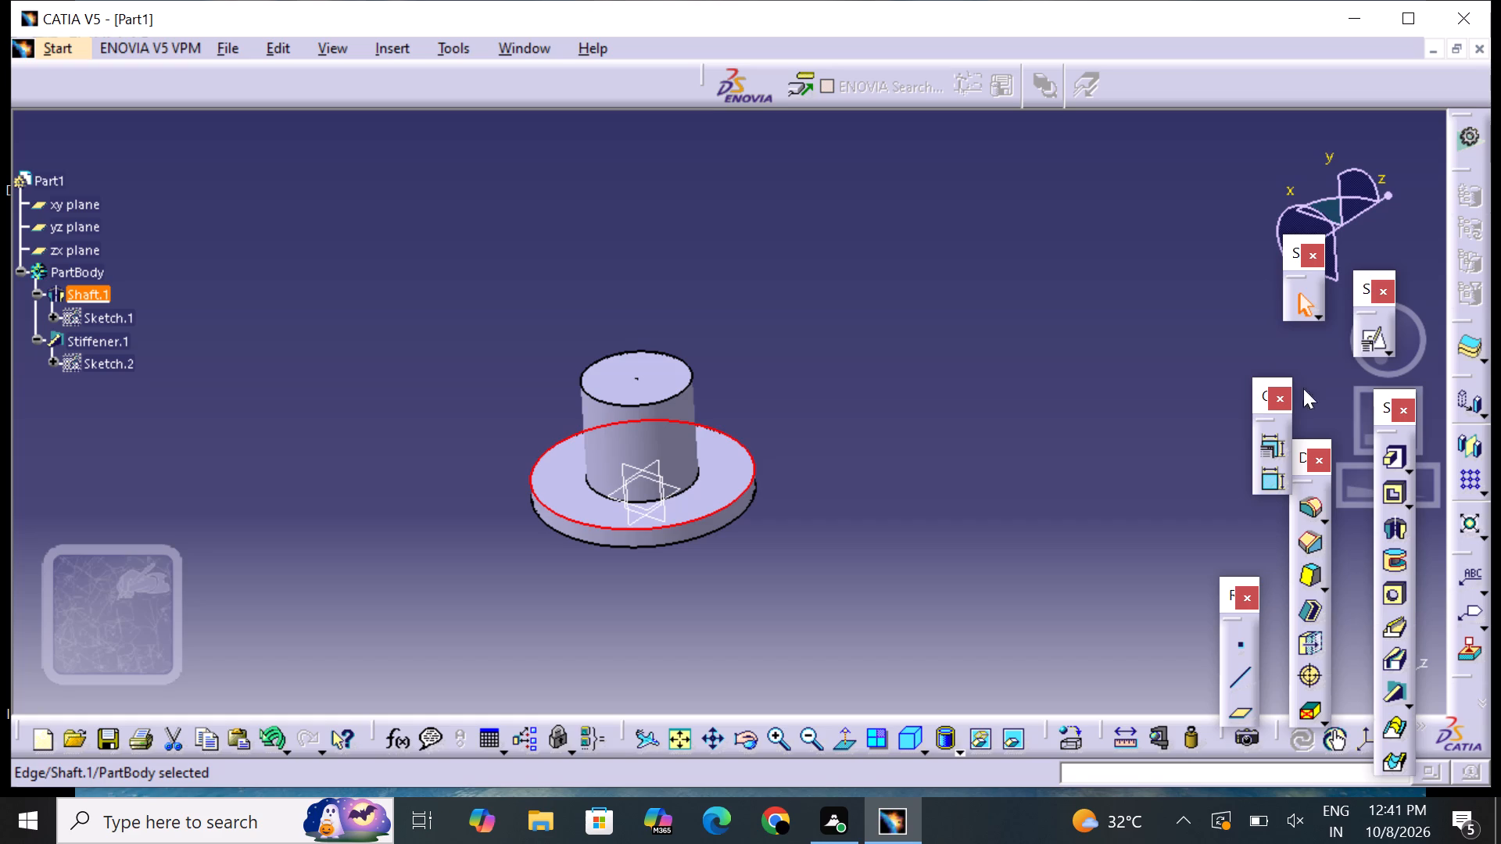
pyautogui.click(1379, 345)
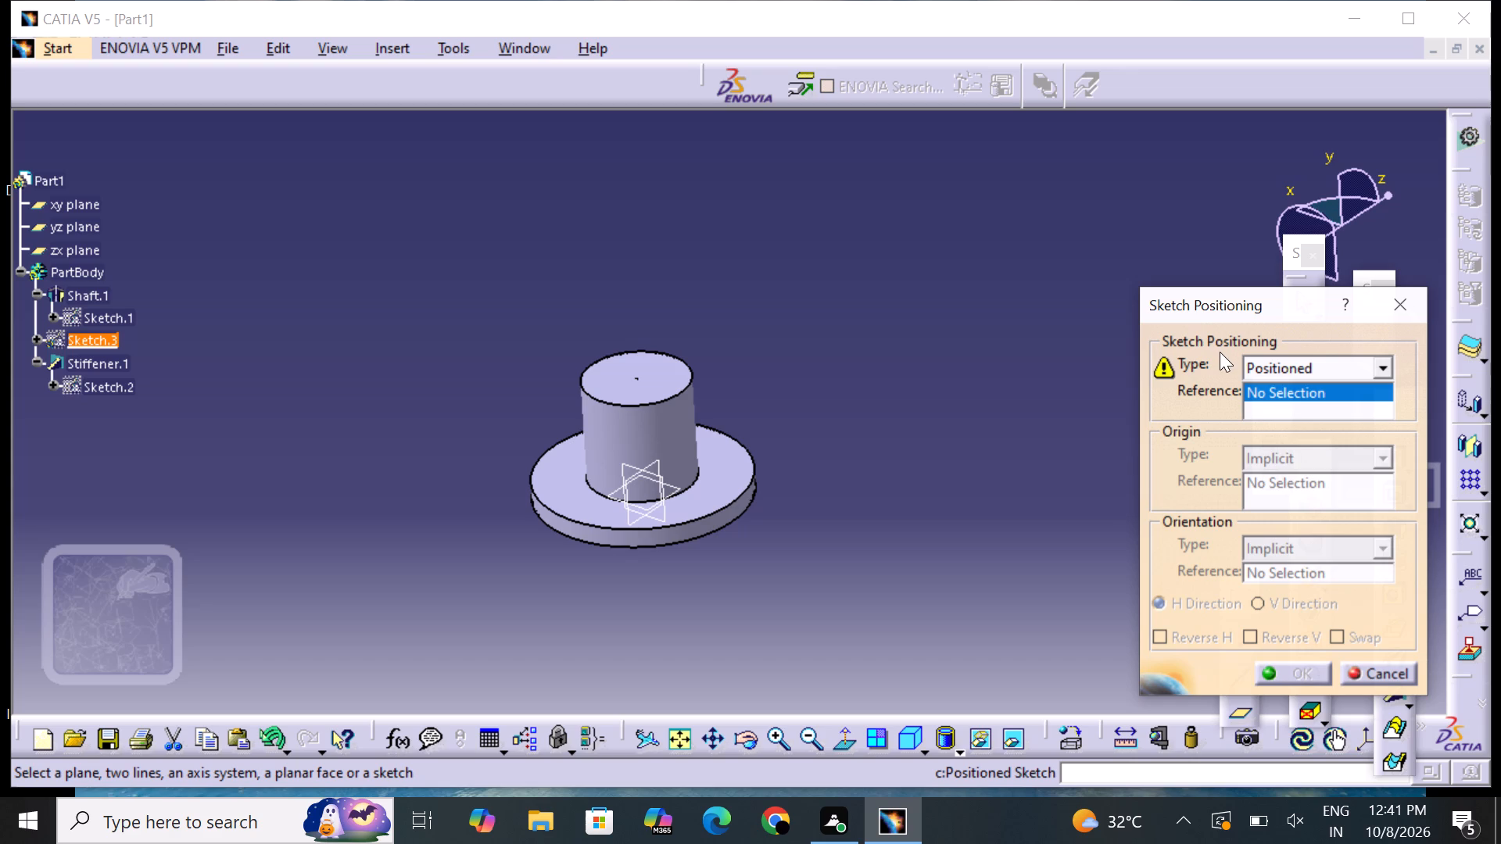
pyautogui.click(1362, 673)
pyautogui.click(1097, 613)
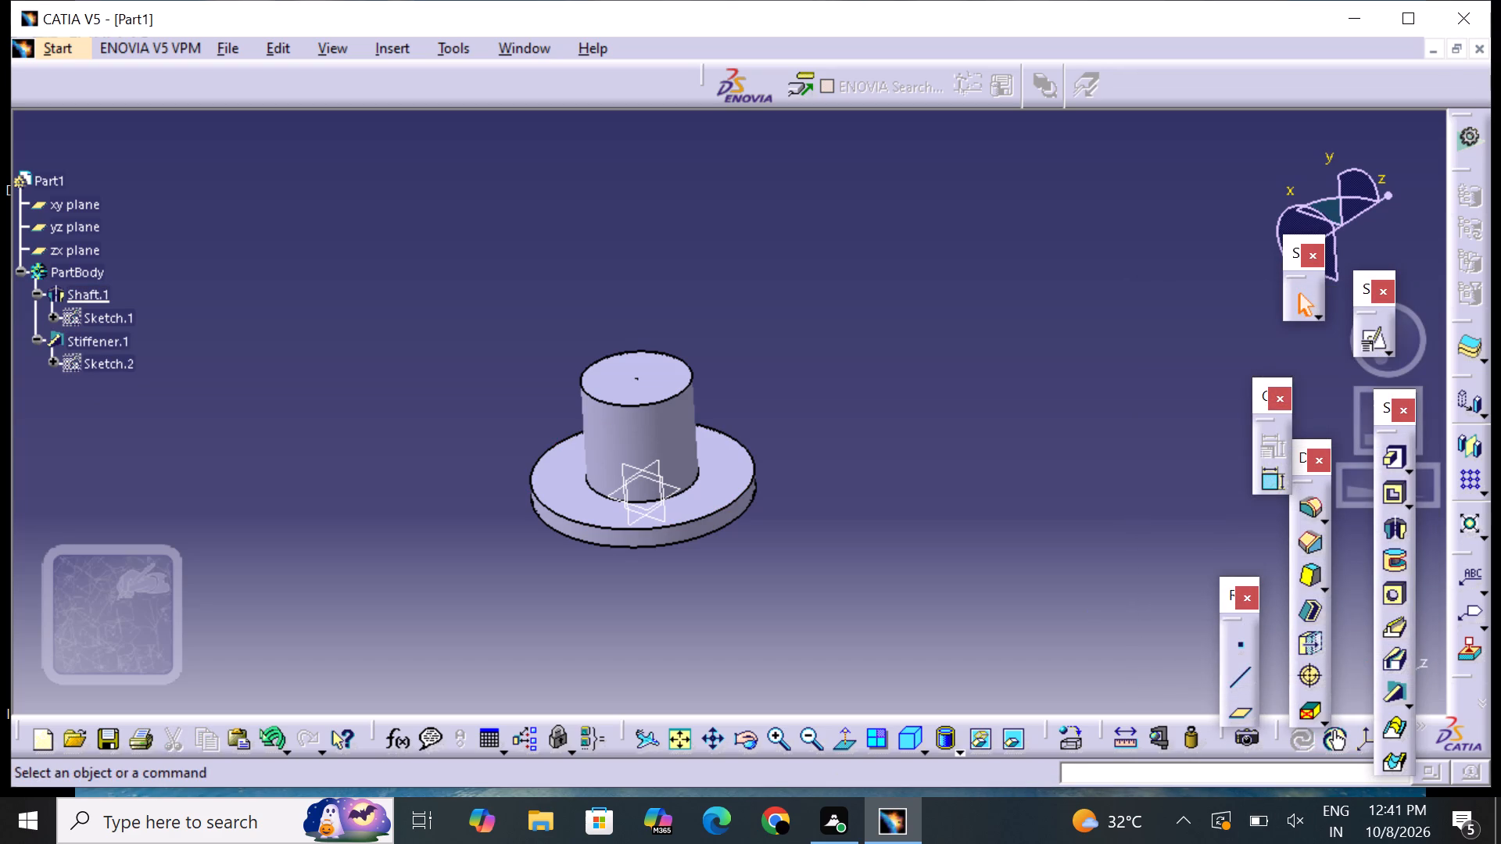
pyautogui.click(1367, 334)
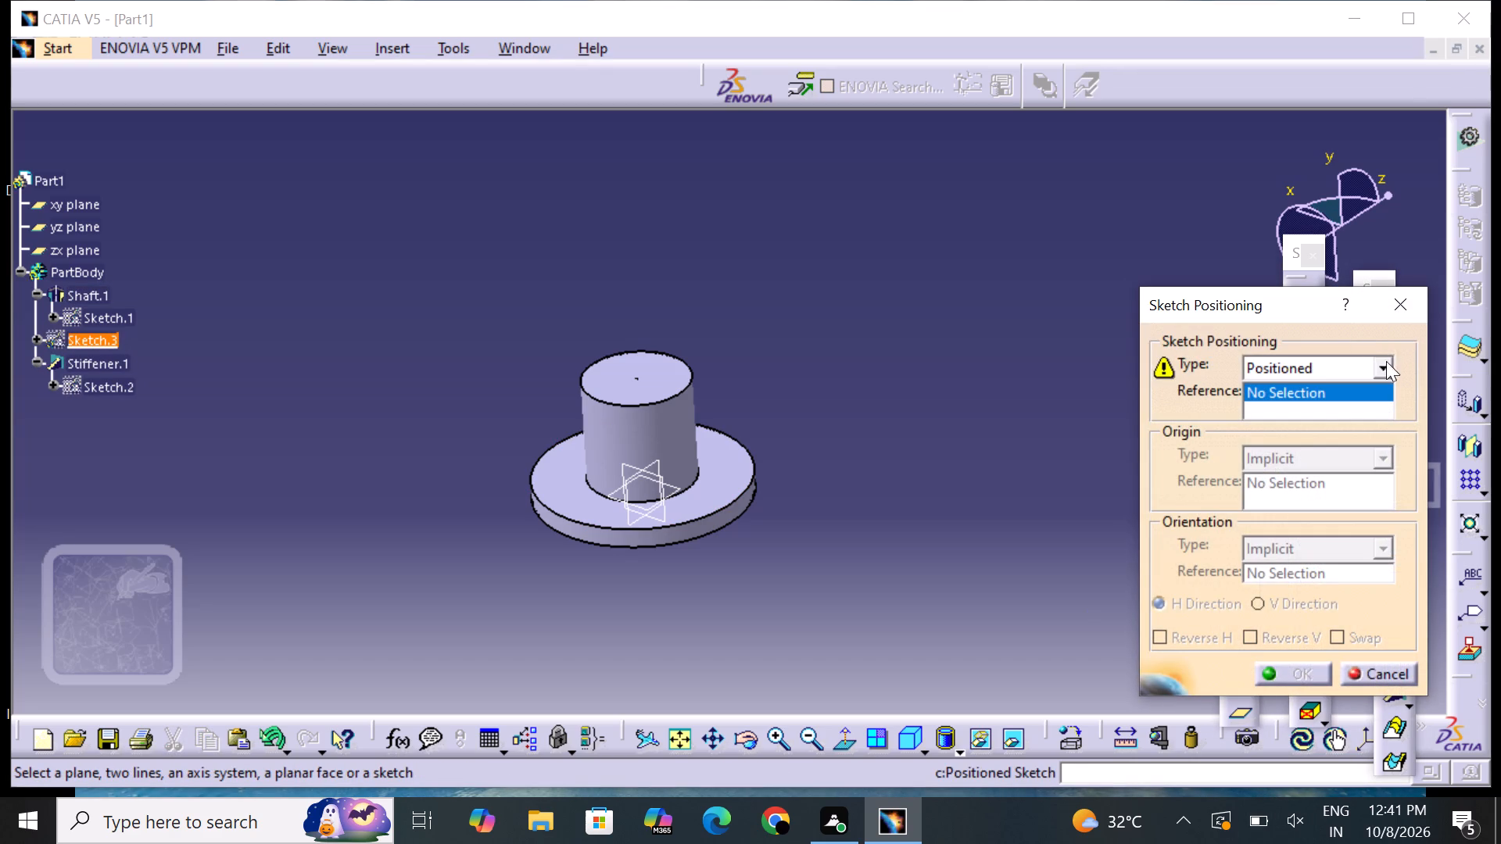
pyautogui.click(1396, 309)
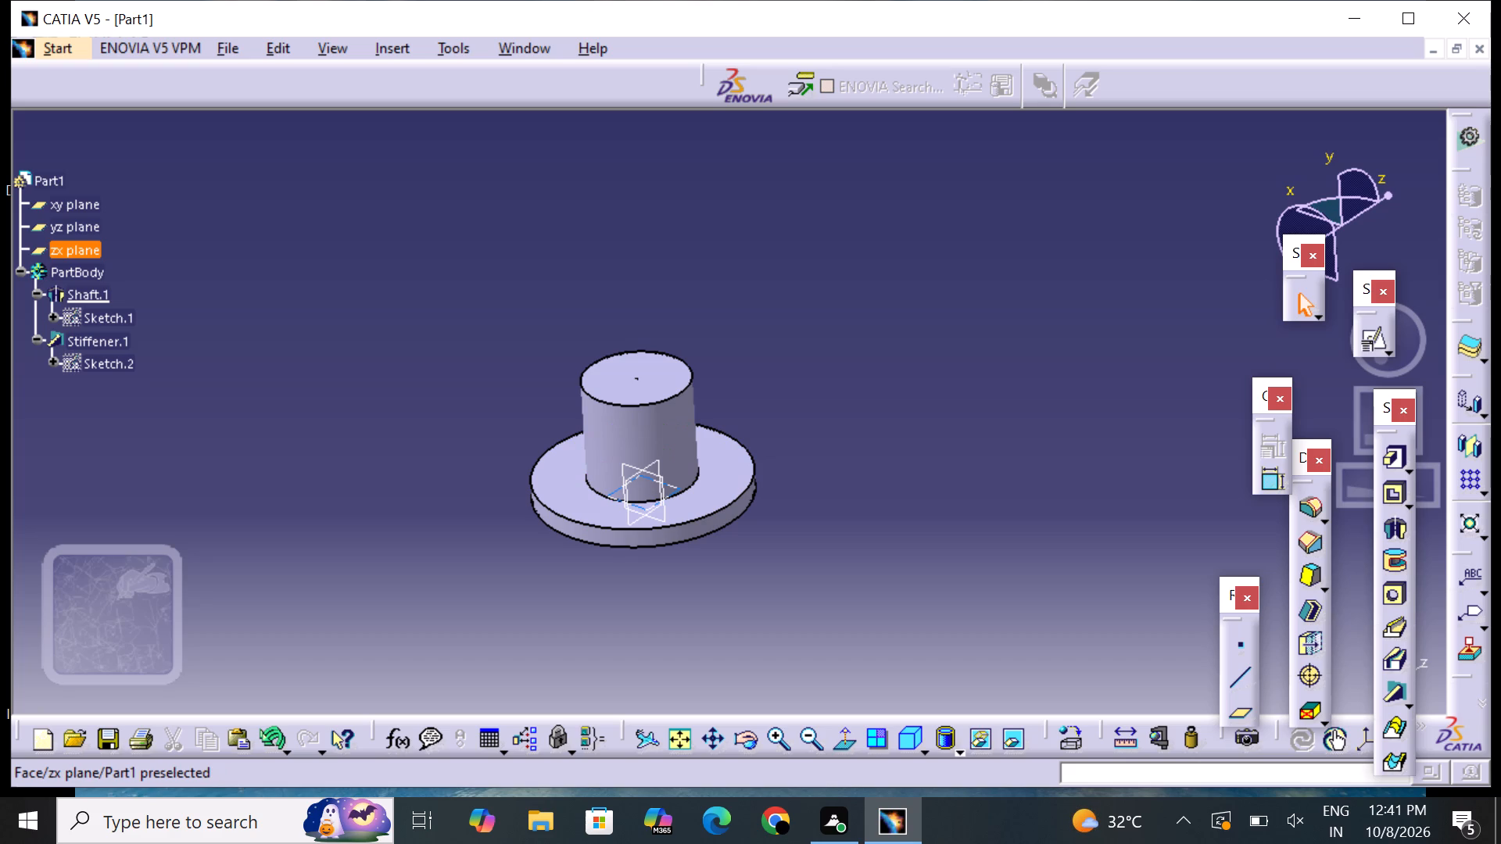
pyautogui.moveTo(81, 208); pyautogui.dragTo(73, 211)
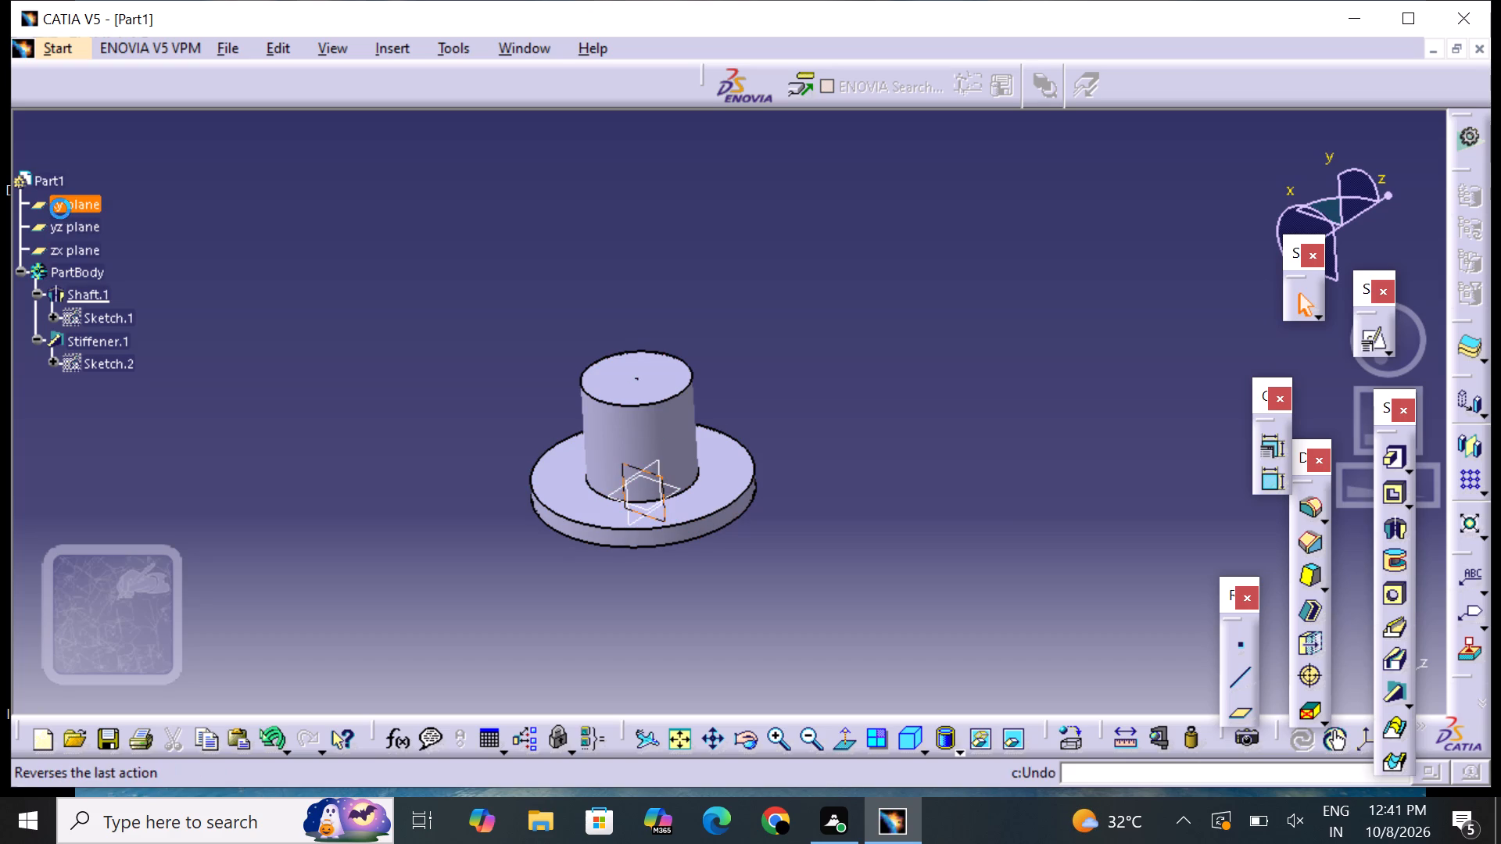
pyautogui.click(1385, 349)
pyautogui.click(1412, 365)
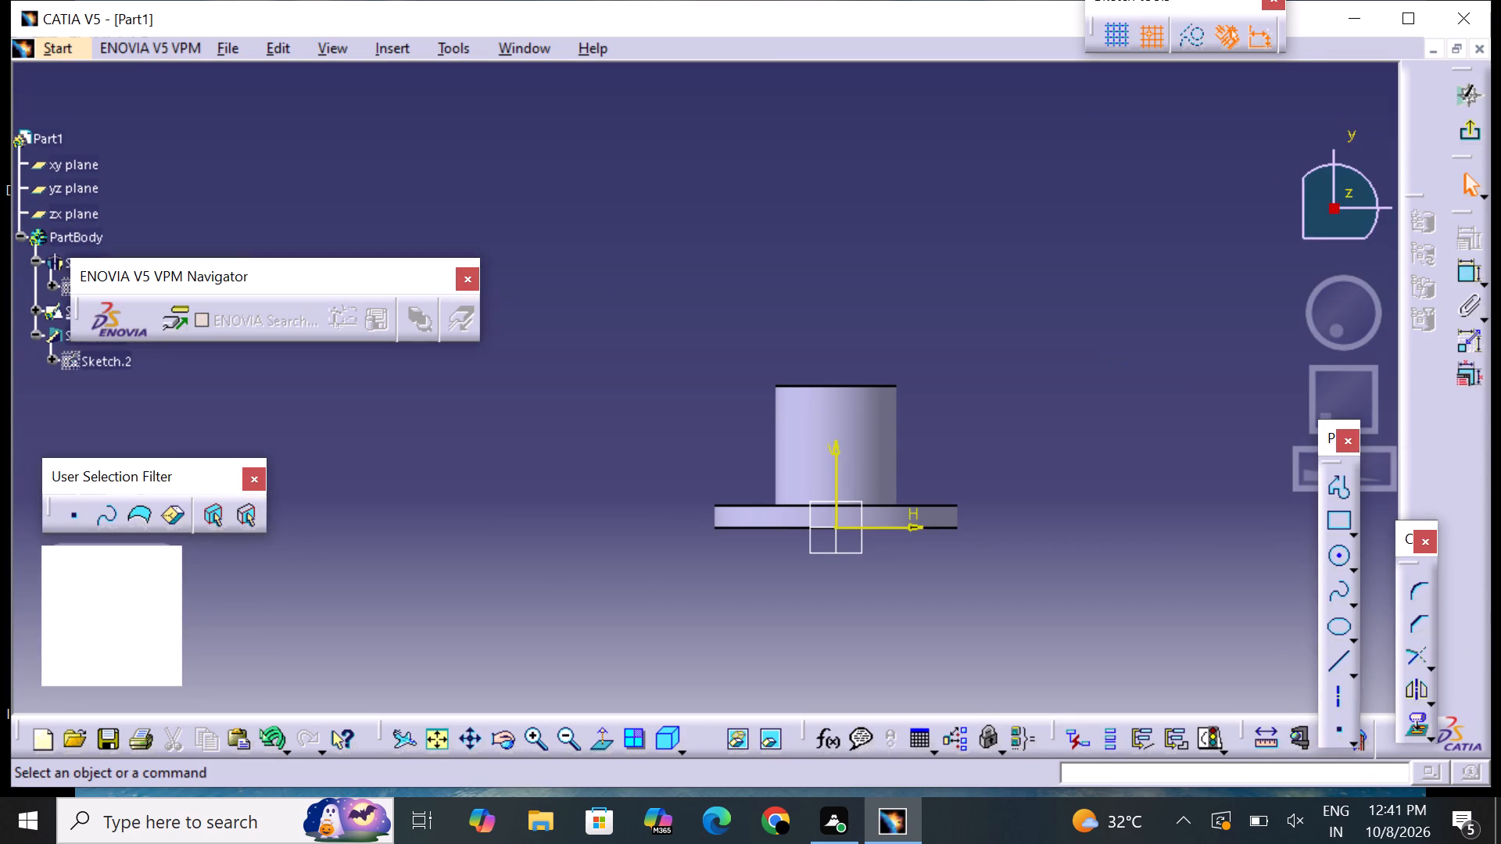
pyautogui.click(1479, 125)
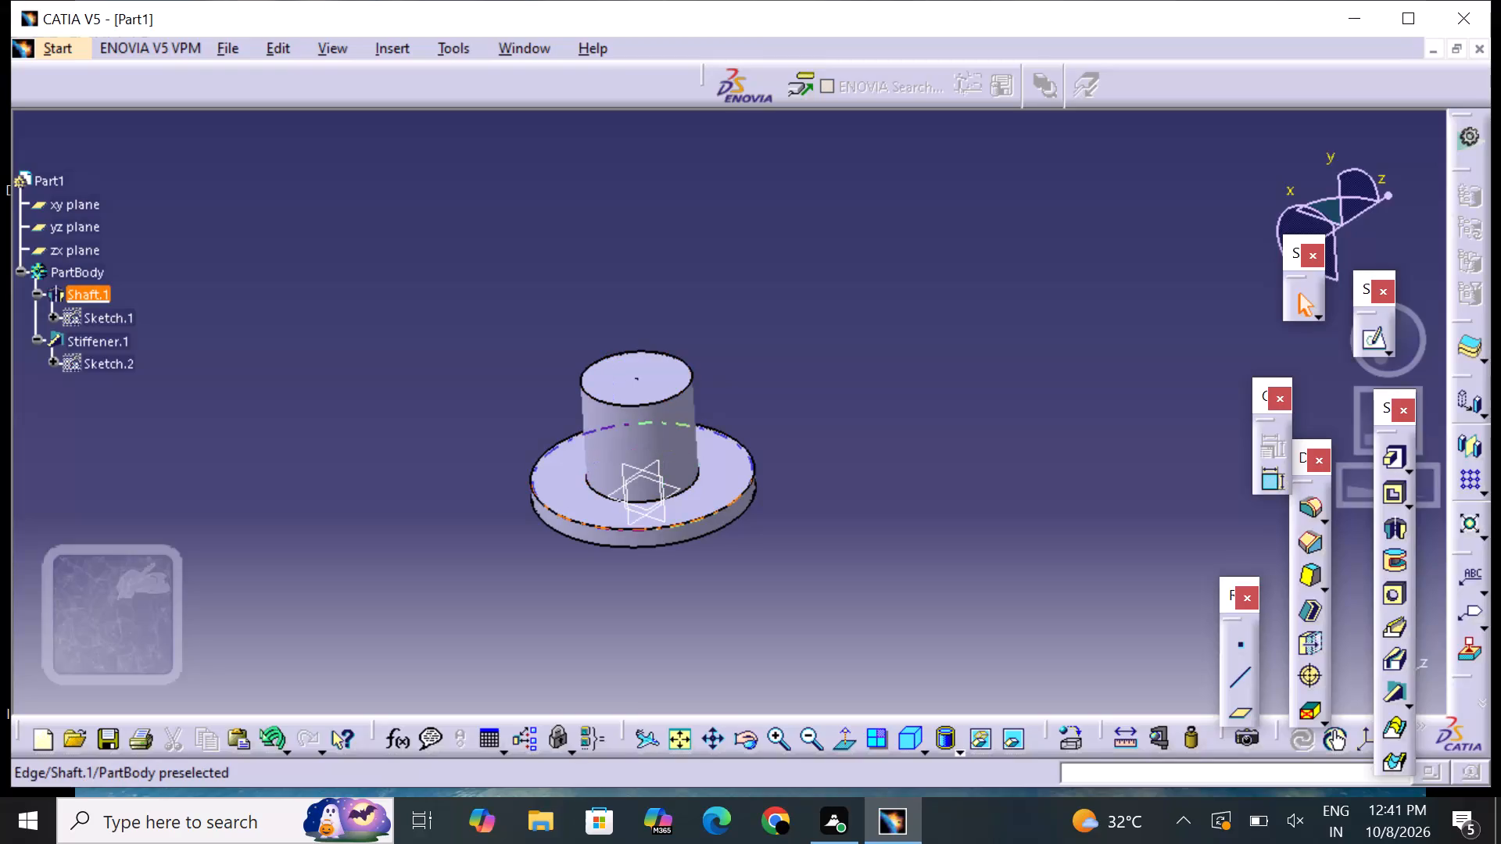
# Start a Pad using the cylinder's curved side face as profile, declining to define an extrusion direction.
pyautogui.click(647, 436)
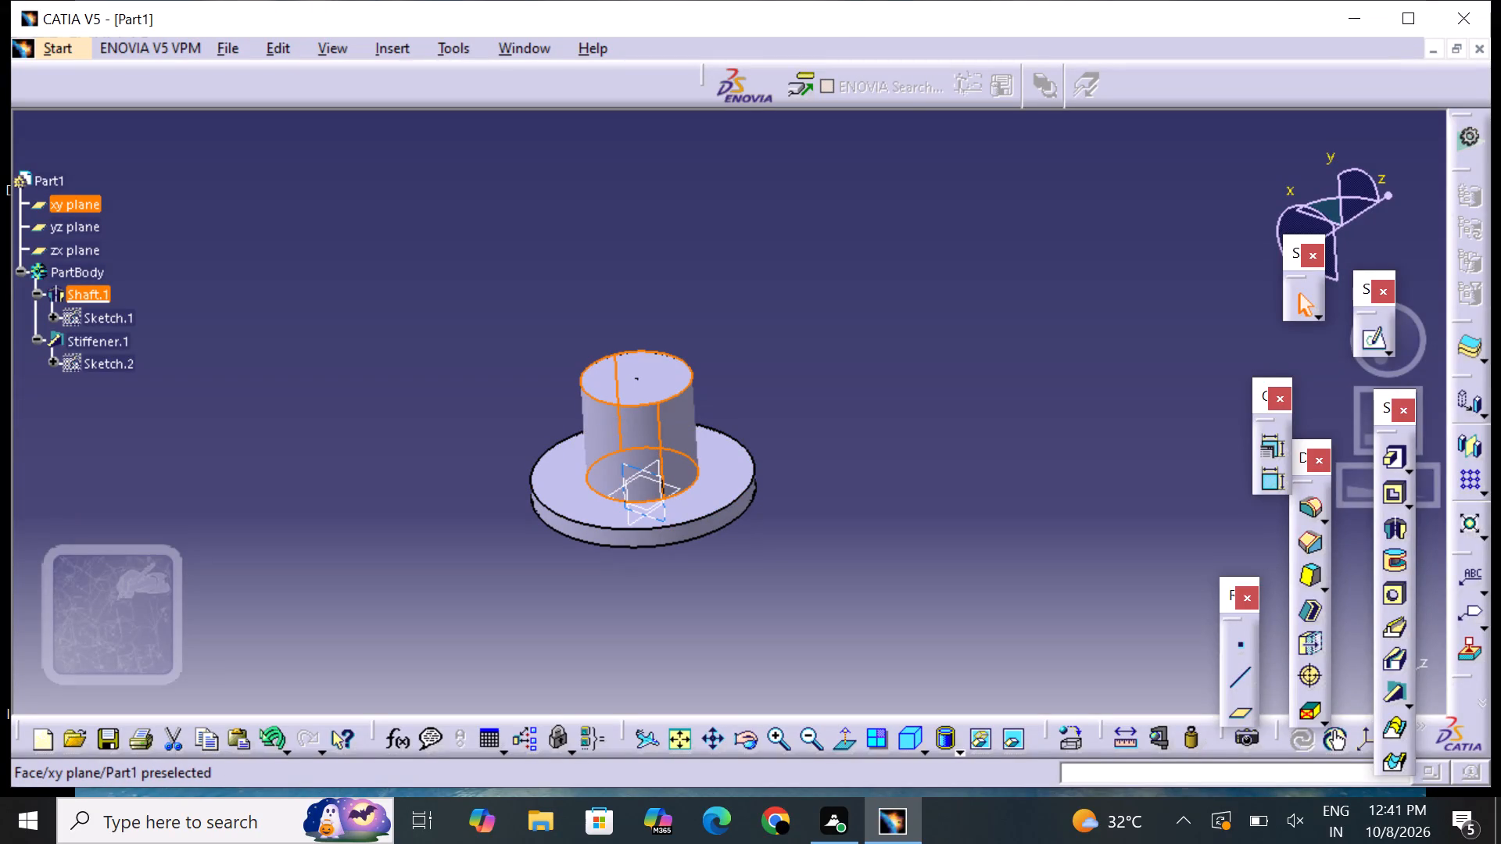
pyautogui.click(668, 526)
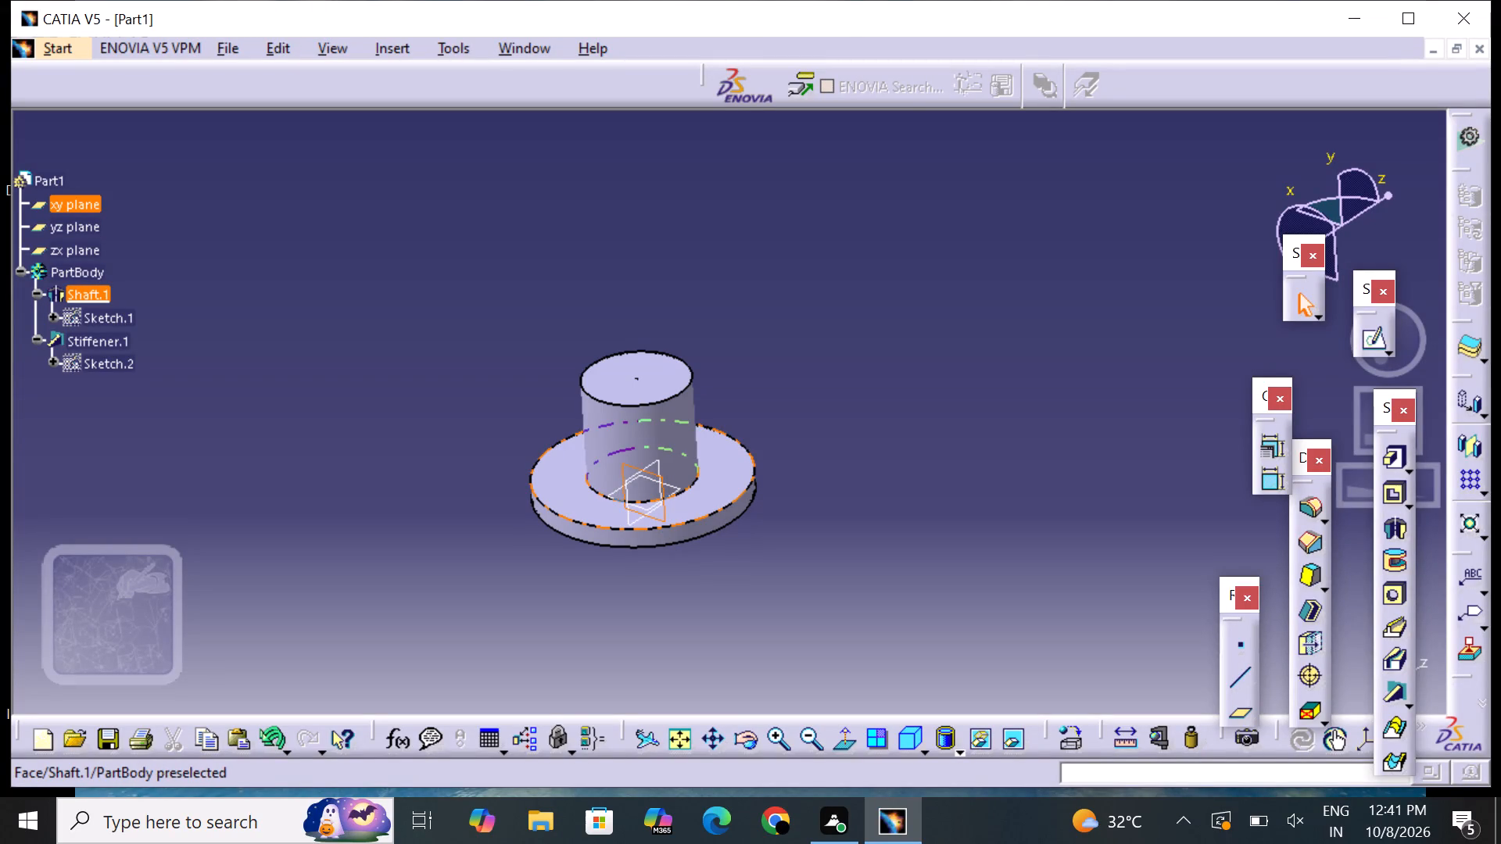
pyautogui.click(710, 510)
pyautogui.click(668, 403)
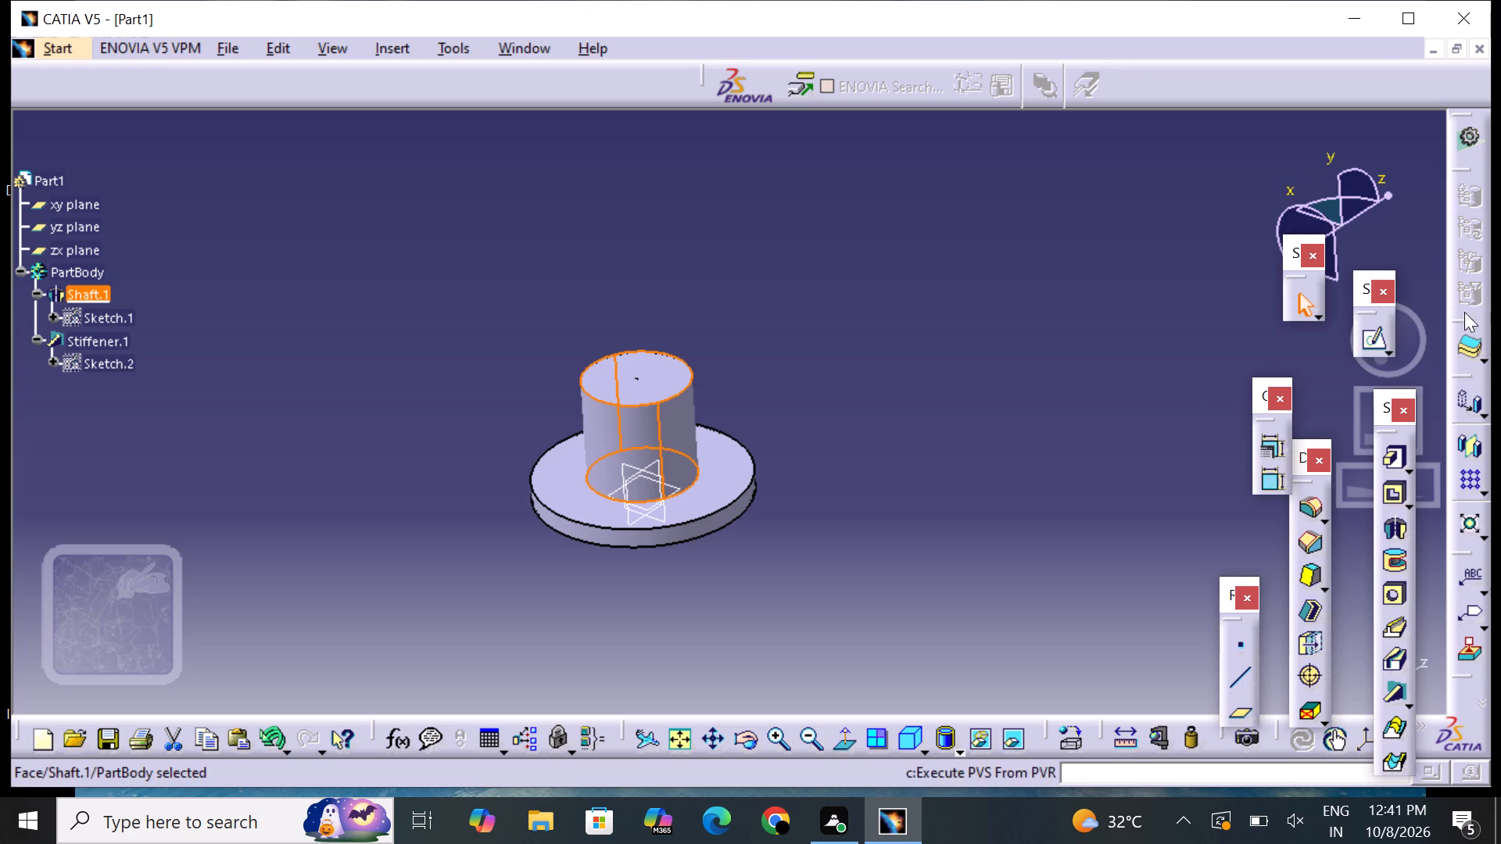
pyautogui.click(1406, 465)
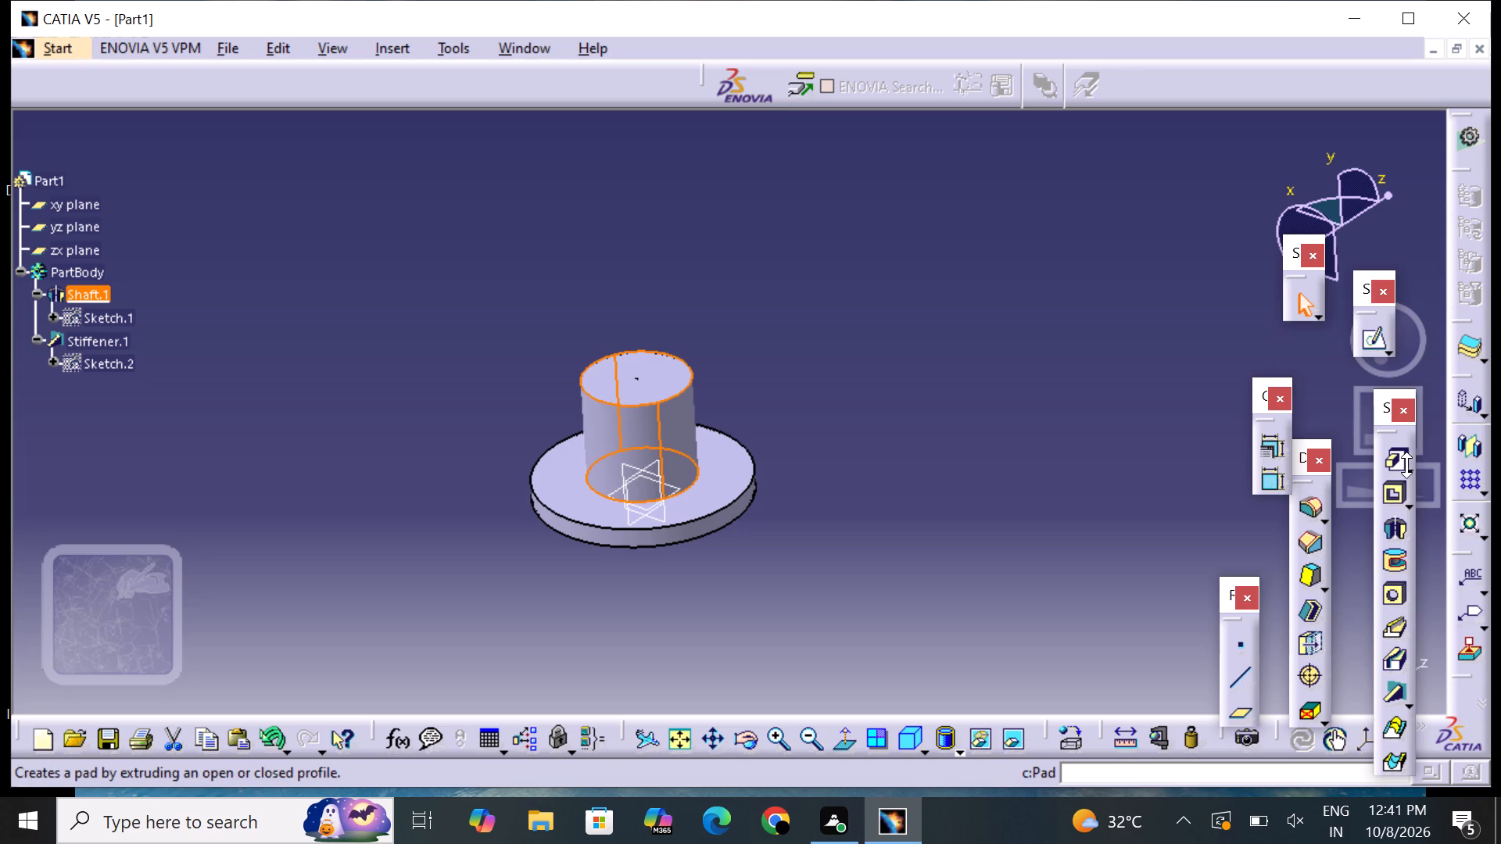
pyautogui.click(1418, 484)
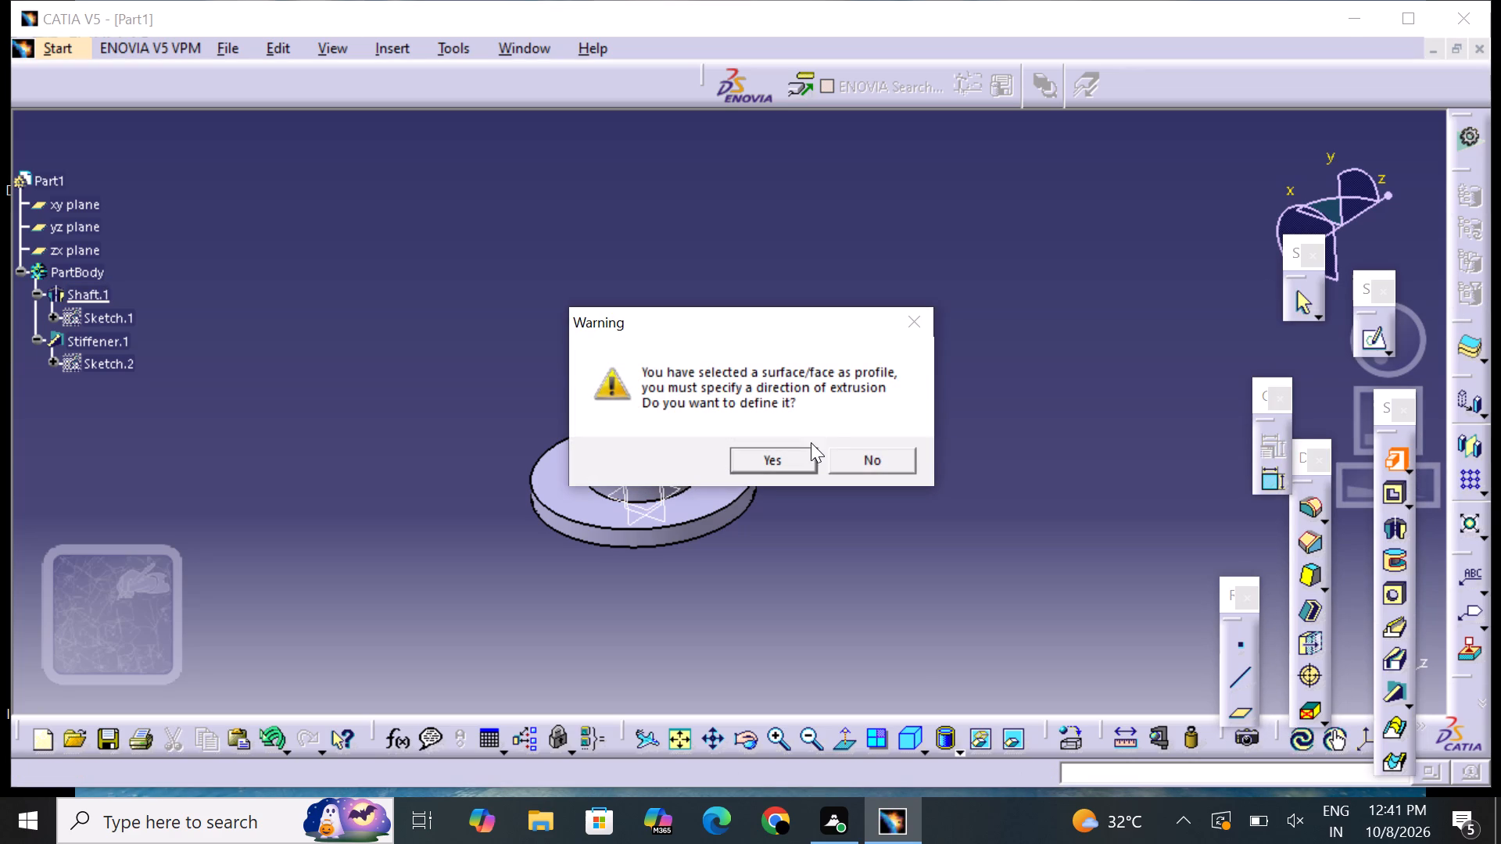
pyautogui.click(890, 448)
pyautogui.click(897, 468)
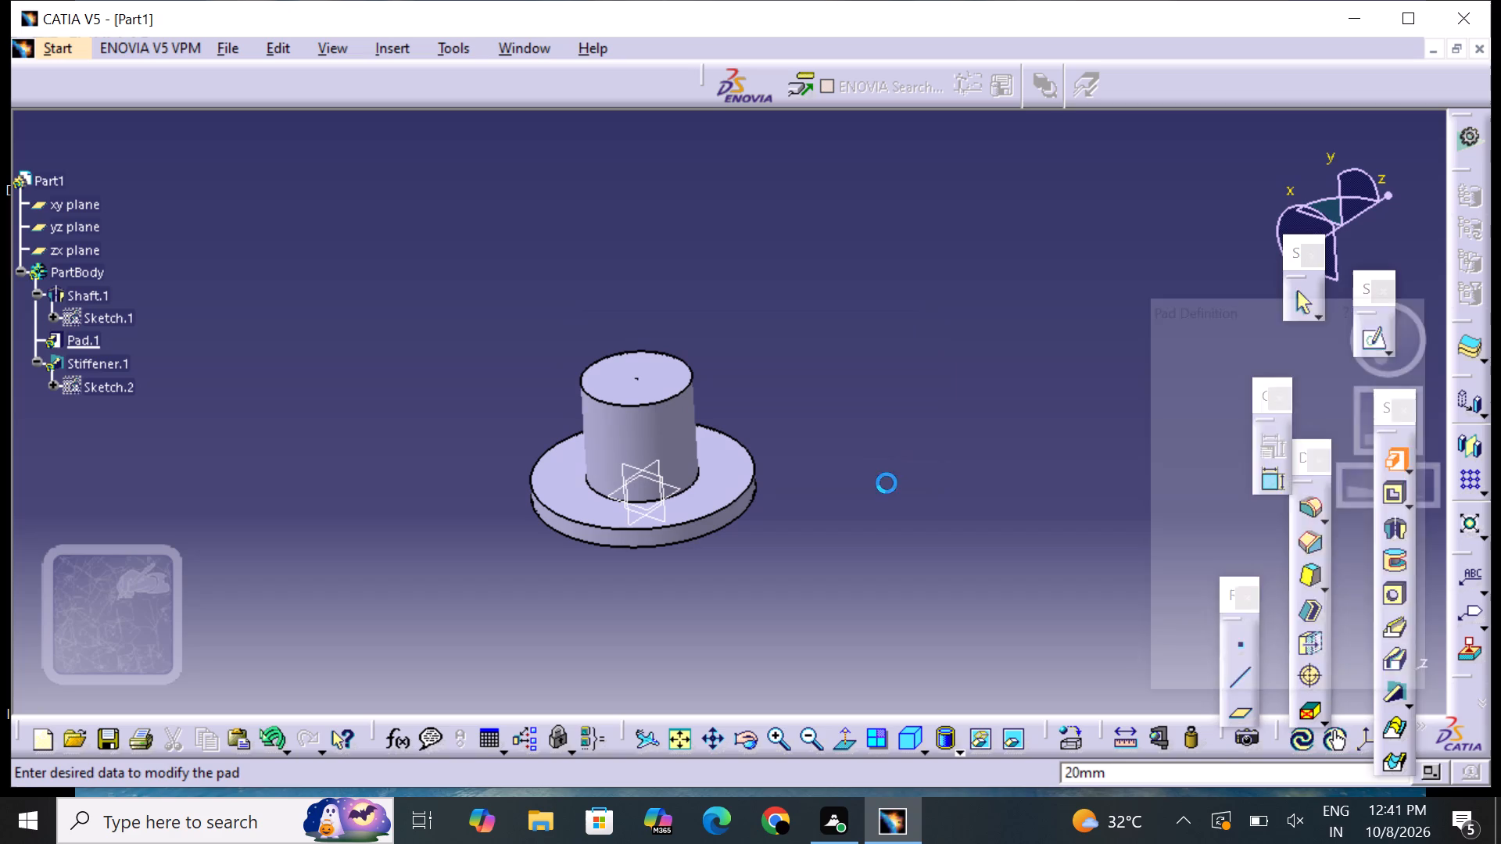
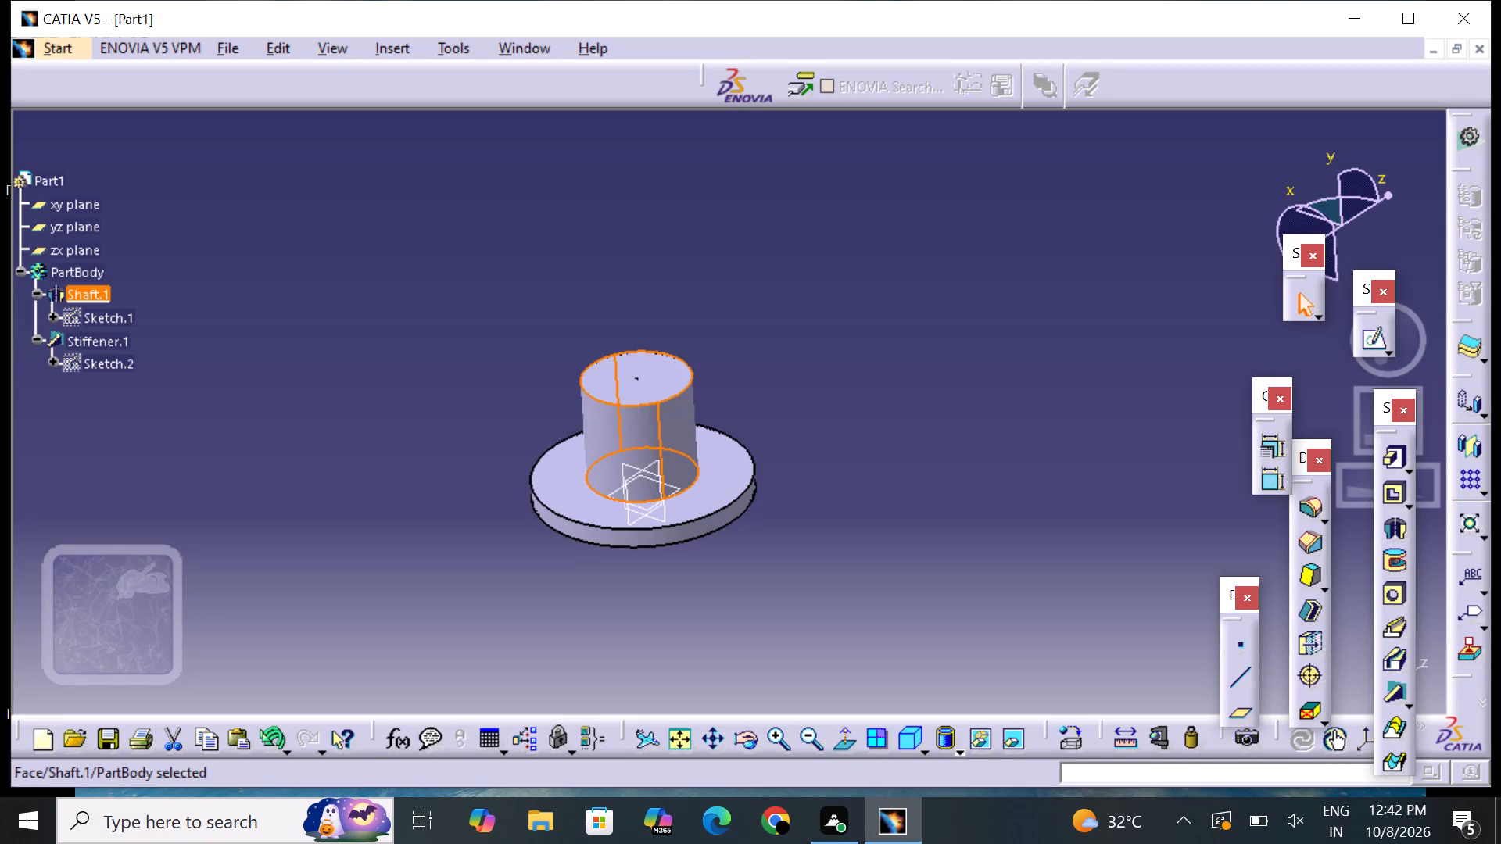
# Clear the cylinder face selection and undo the in-work object change so Stiffener.1 is the in-work object again.
pyautogui.moveTo(437, 313); pyautogui.dragTo(760, 448)
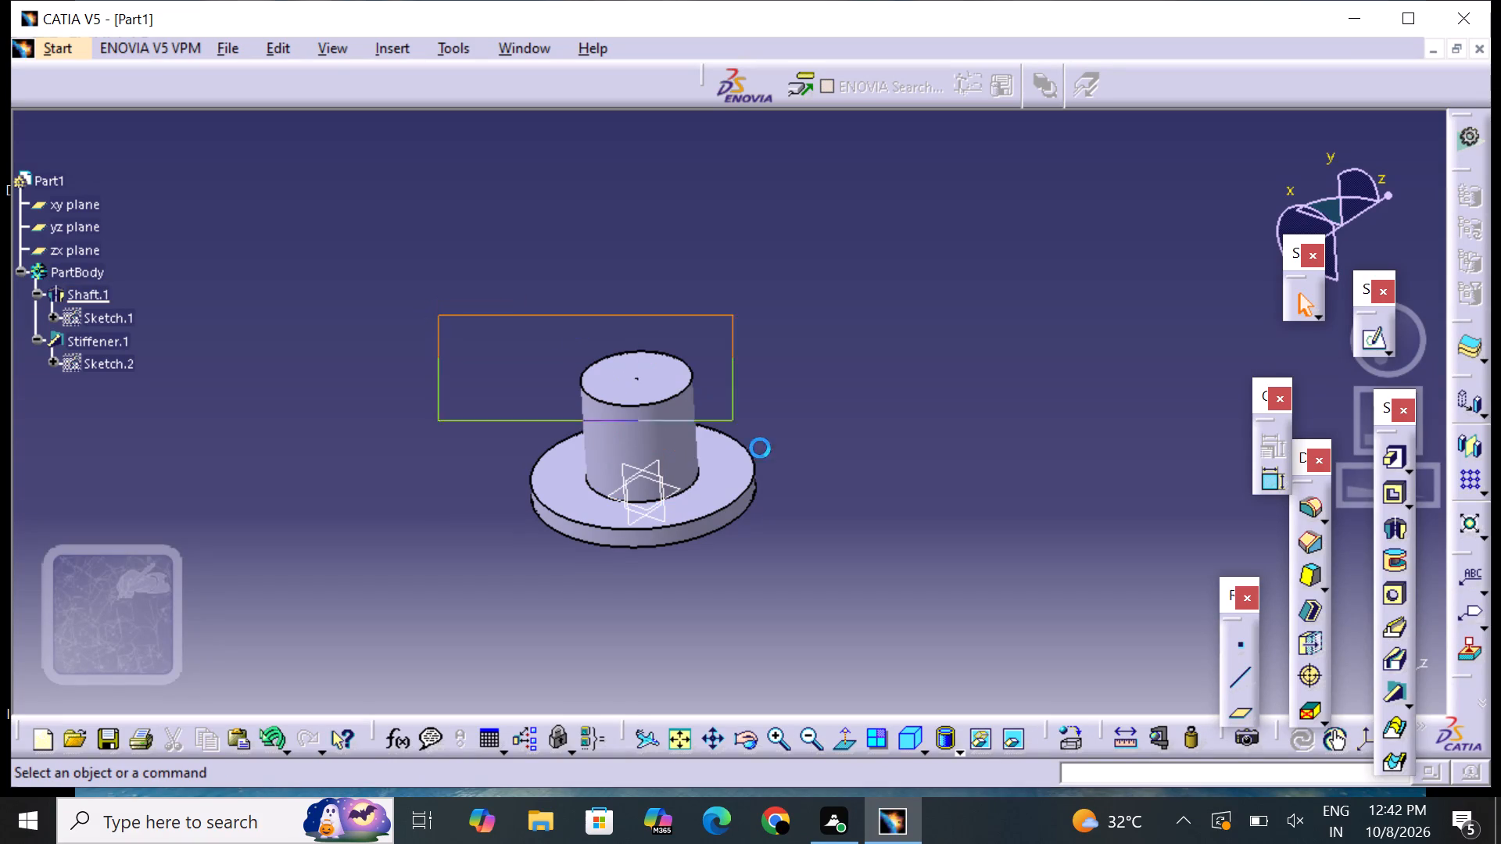
pyautogui.moveTo(760, 448); pyautogui.dragTo(849, 550)
pyautogui.rightClick(847, 537)
pyautogui.click(836, 535)
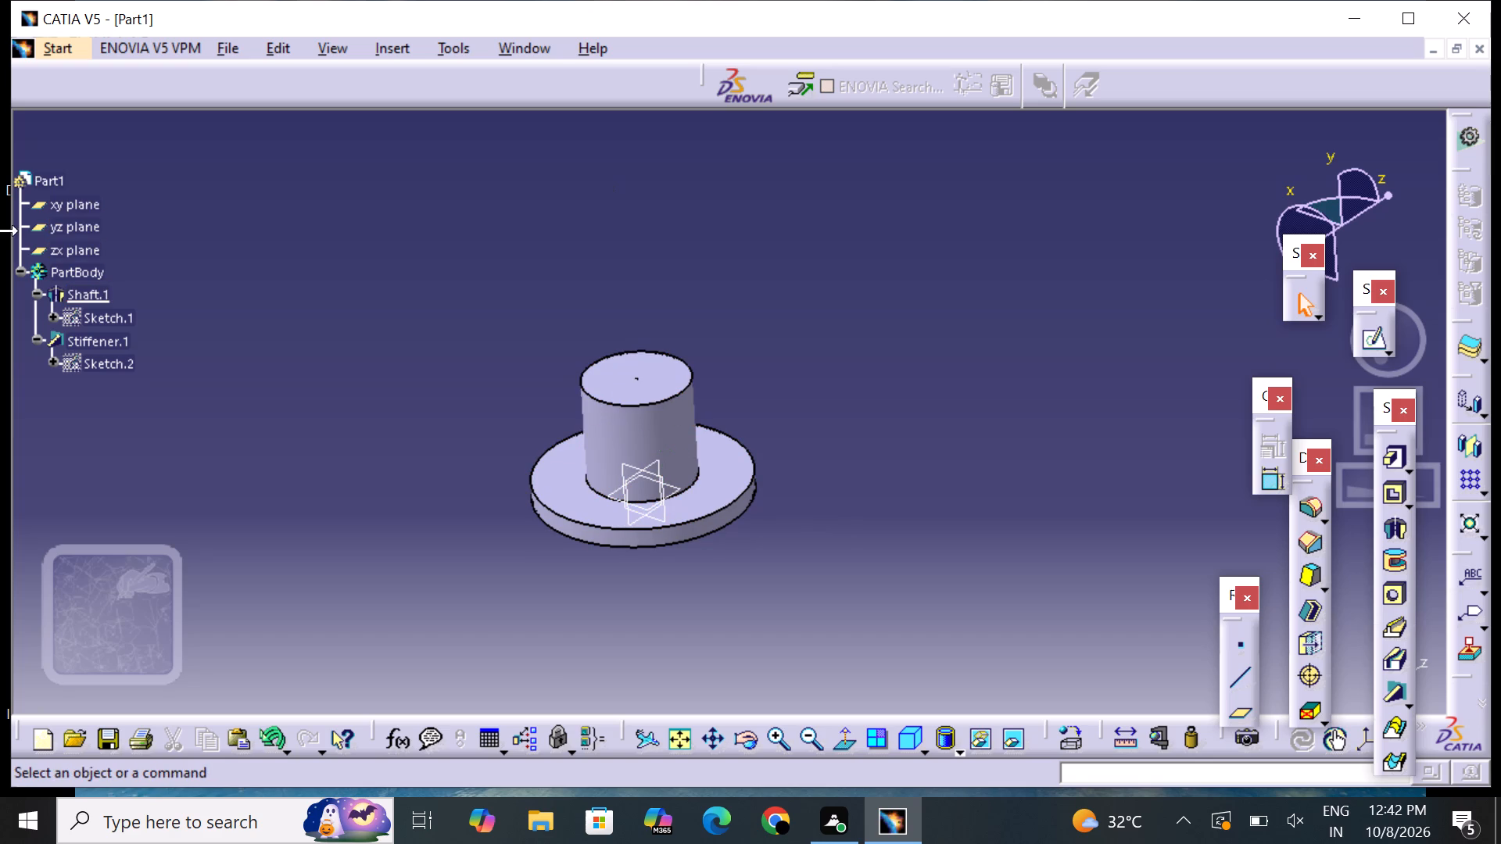
pyautogui.hotkey('ctrl', 'z')
pyautogui.hotkey('ctrl', 'z')
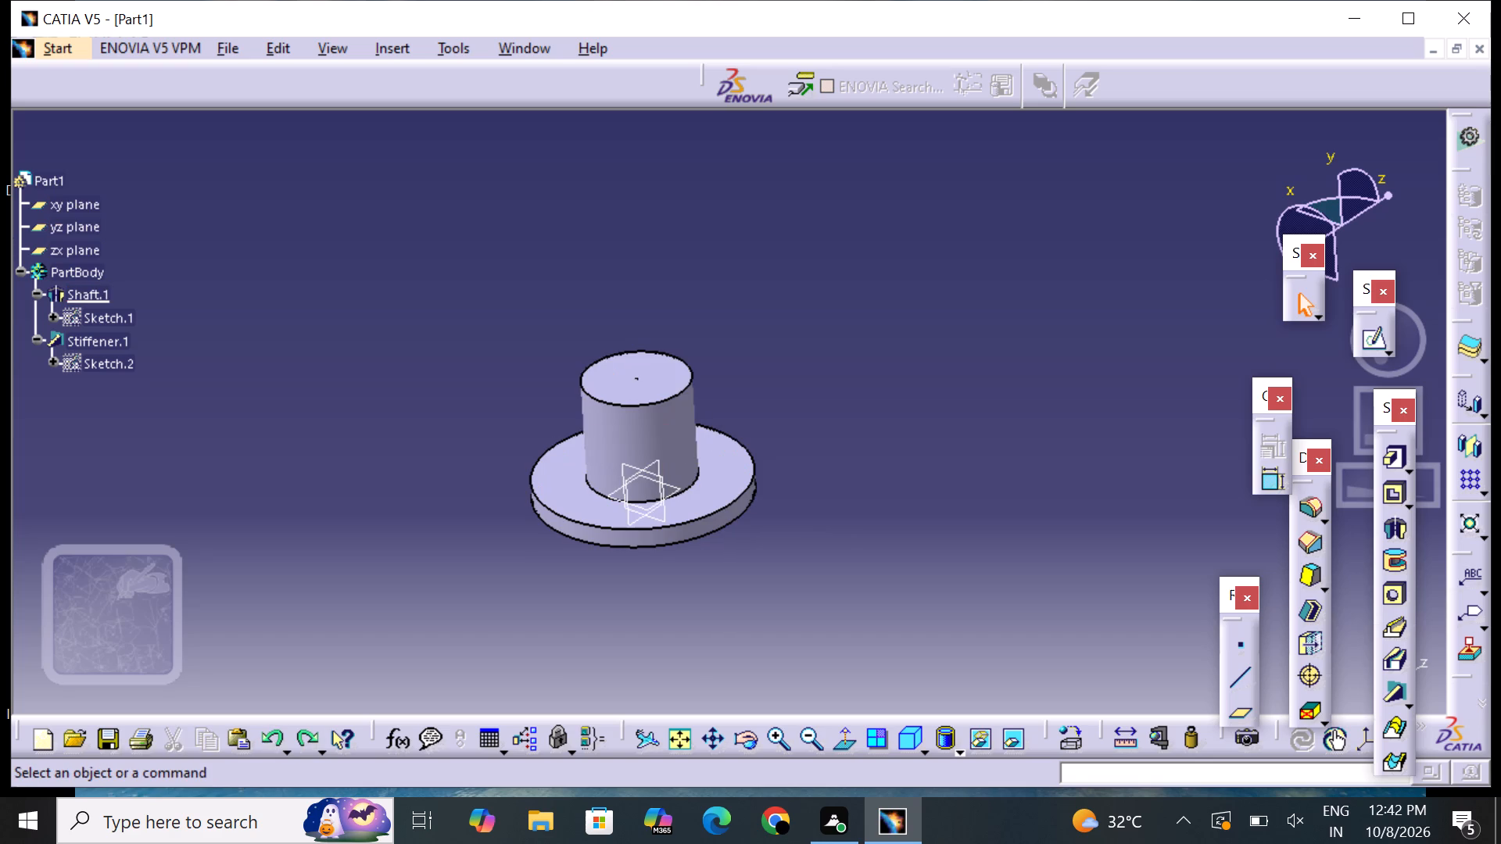
pyautogui.hotkey('ctrl', 'z')
pyautogui.hotkey('ctrl', 'z')
pyautogui.hotkey('ctrl', 'z')
pyautogui.hotkey('ctrl', 'z')
pyautogui.hotkey('ctrl', 'z')
pyautogui.hotkey('ctrl', 'z')
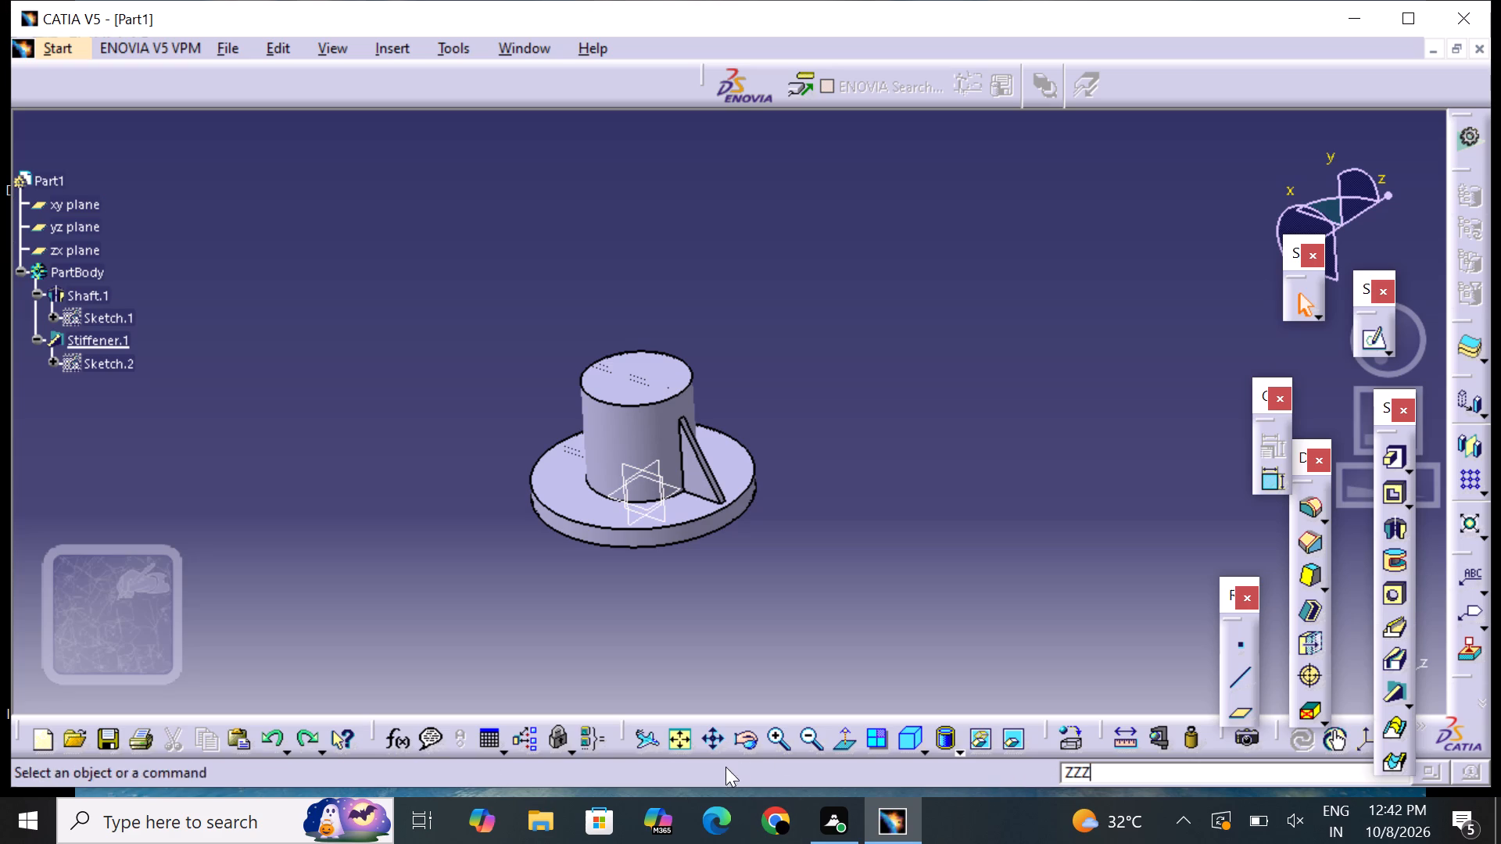
# Examine the flanged cylinder and its stiffener from the front, from below and from above.
pyautogui.moveTo(733, 746); pyautogui.dragTo(746, 740)
pyautogui.moveTo(722, 606); pyautogui.dragTo(783, 583)
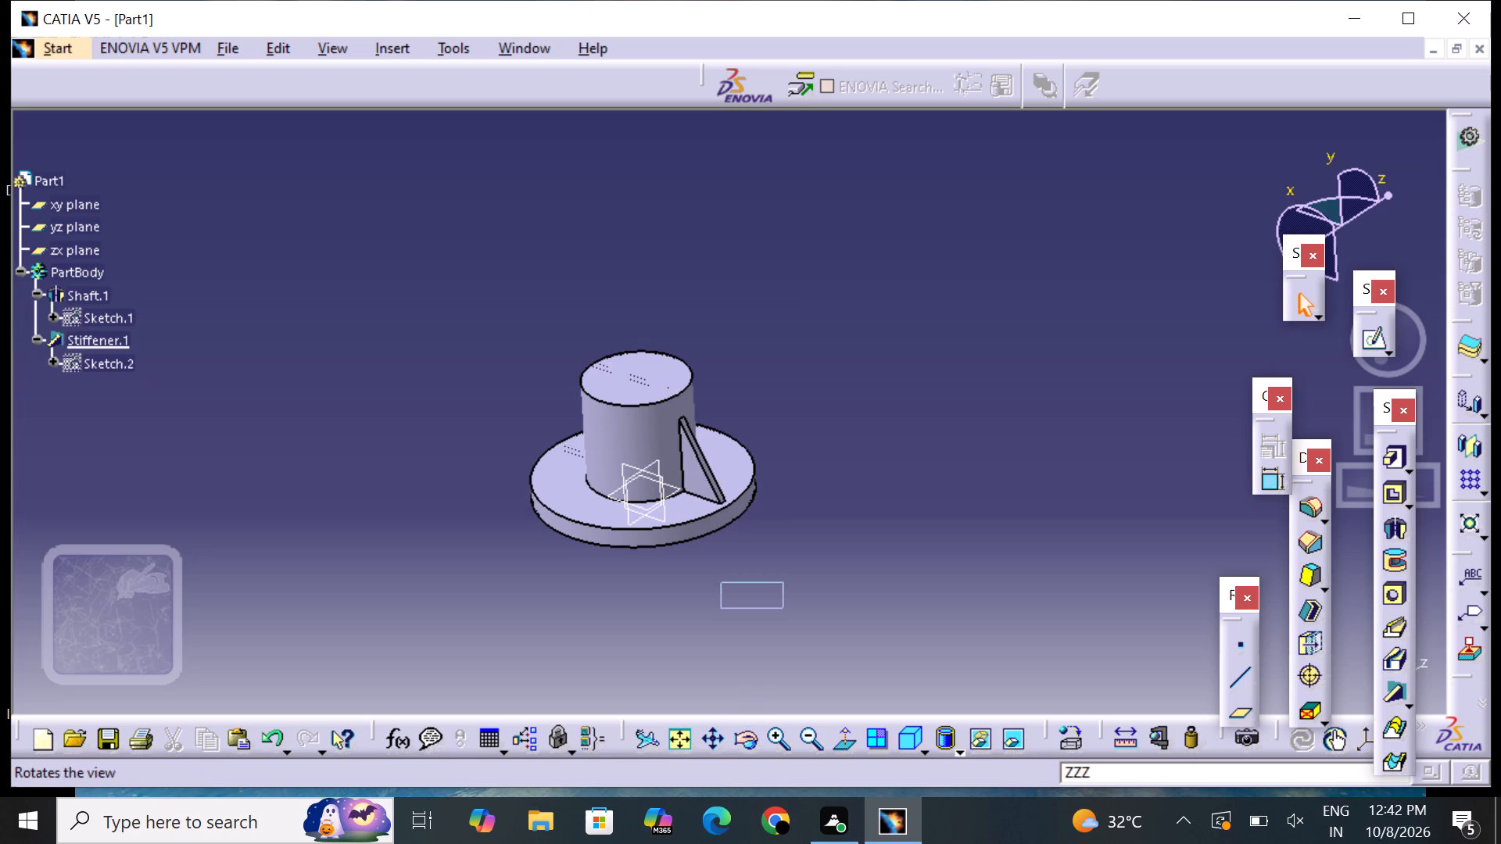
pyautogui.moveTo(783, 583); pyautogui.dragTo(797, 556)
pyautogui.click(753, 732)
pyautogui.moveTo(769, 584); pyautogui.dragTo(779, 563)
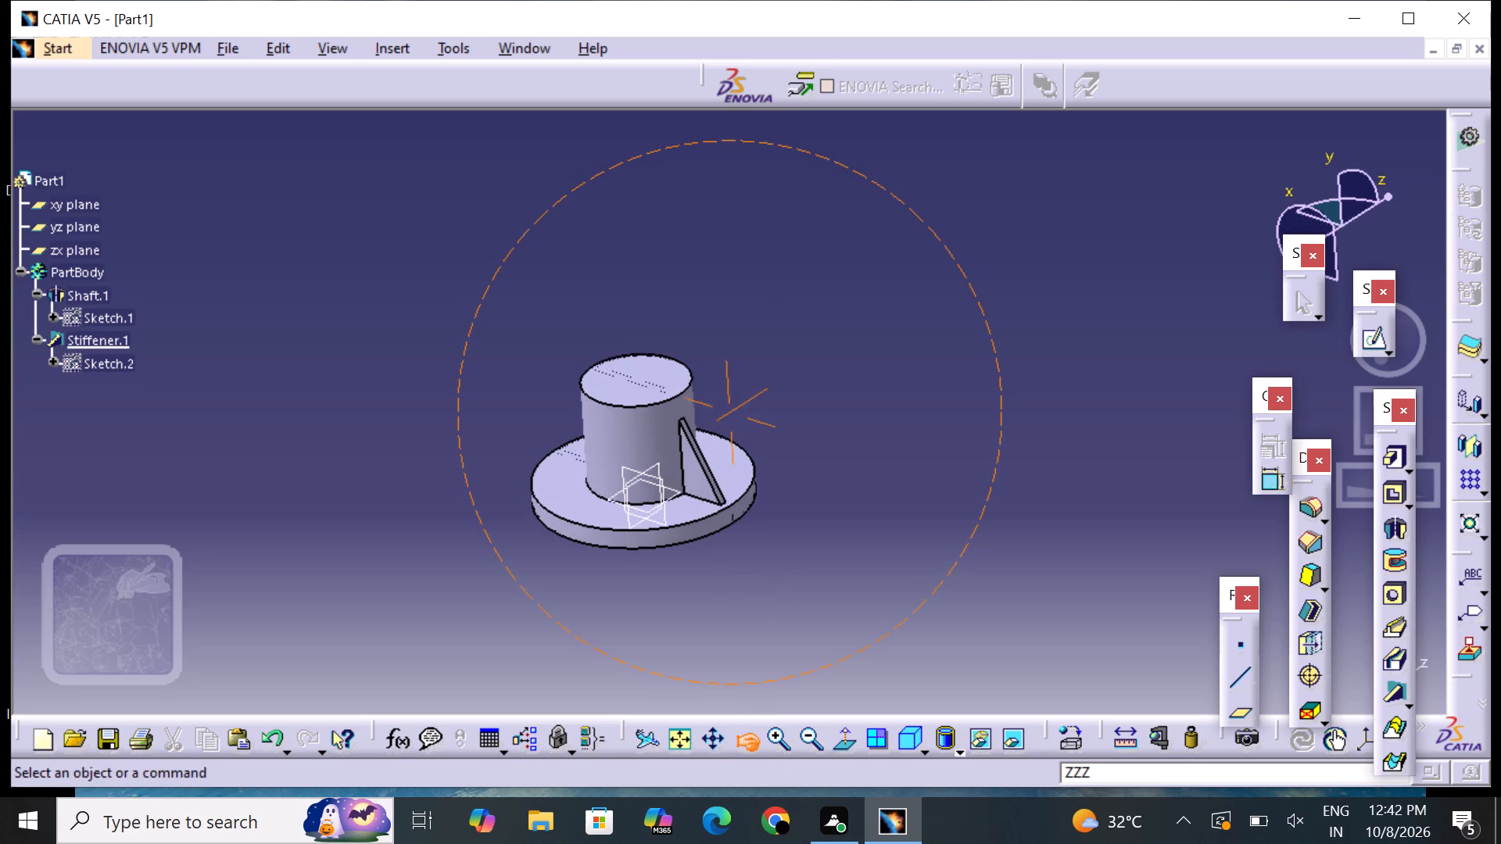
pyautogui.moveTo(779, 563); pyautogui.dragTo(499, 505)
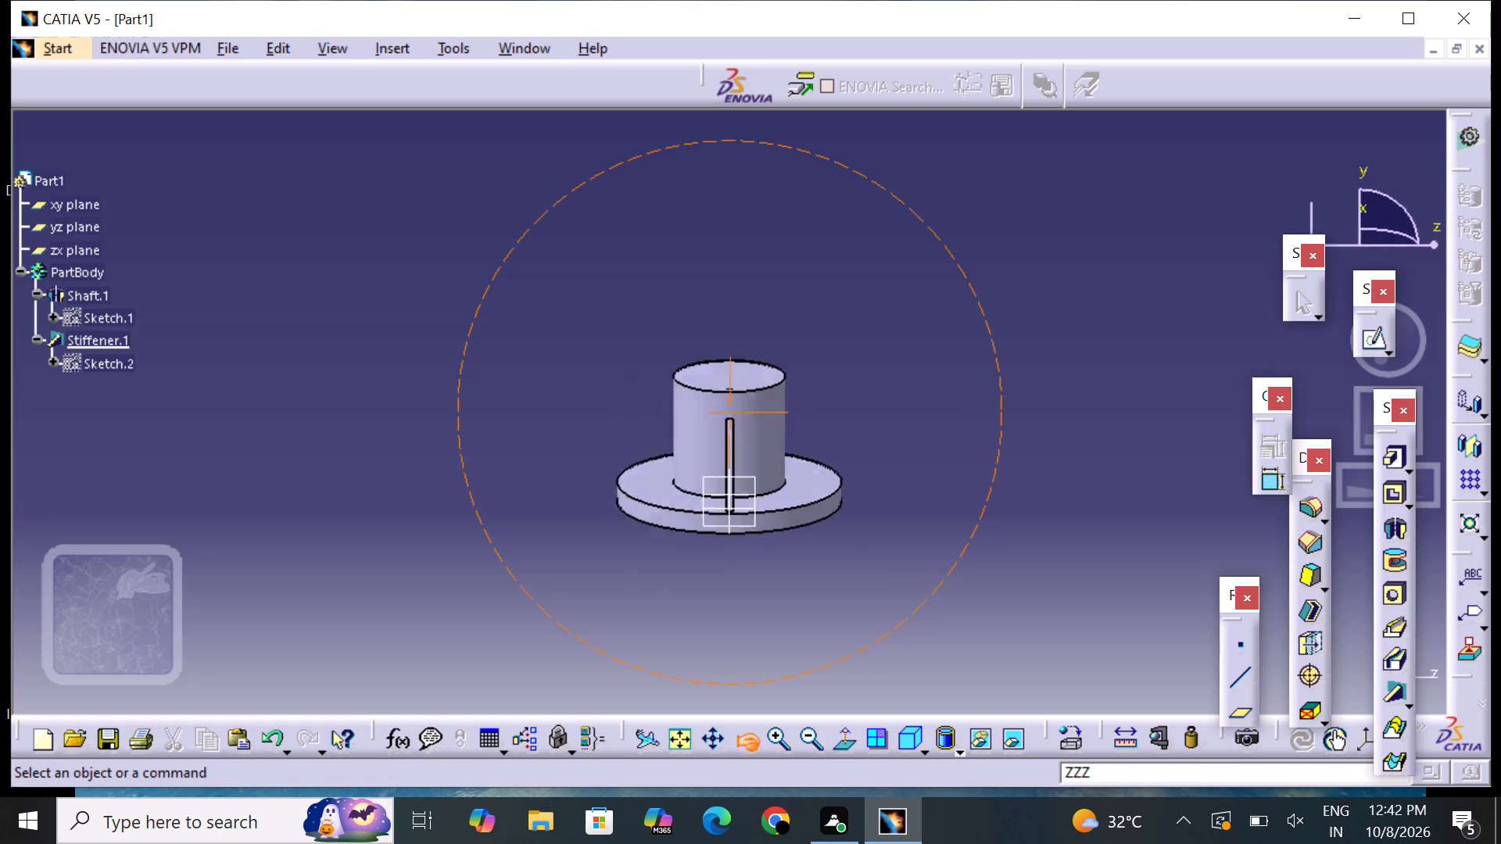
pyautogui.moveTo(499, 505); pyautogui.dragTo(1100, 454)
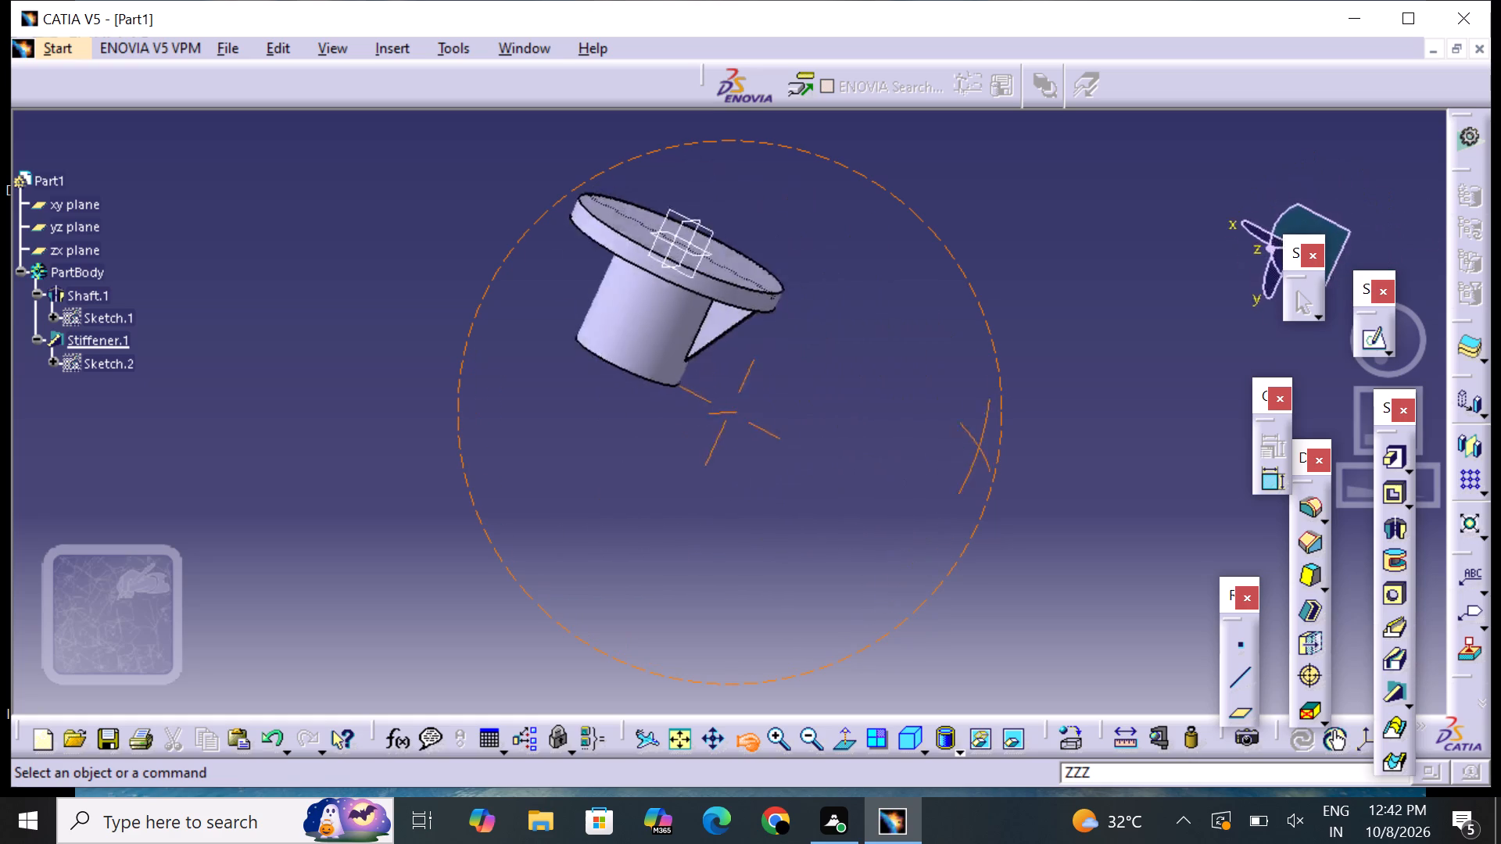
pyautogui.moveTo(1100, 454); pyautogui.dragTo(938, 506)
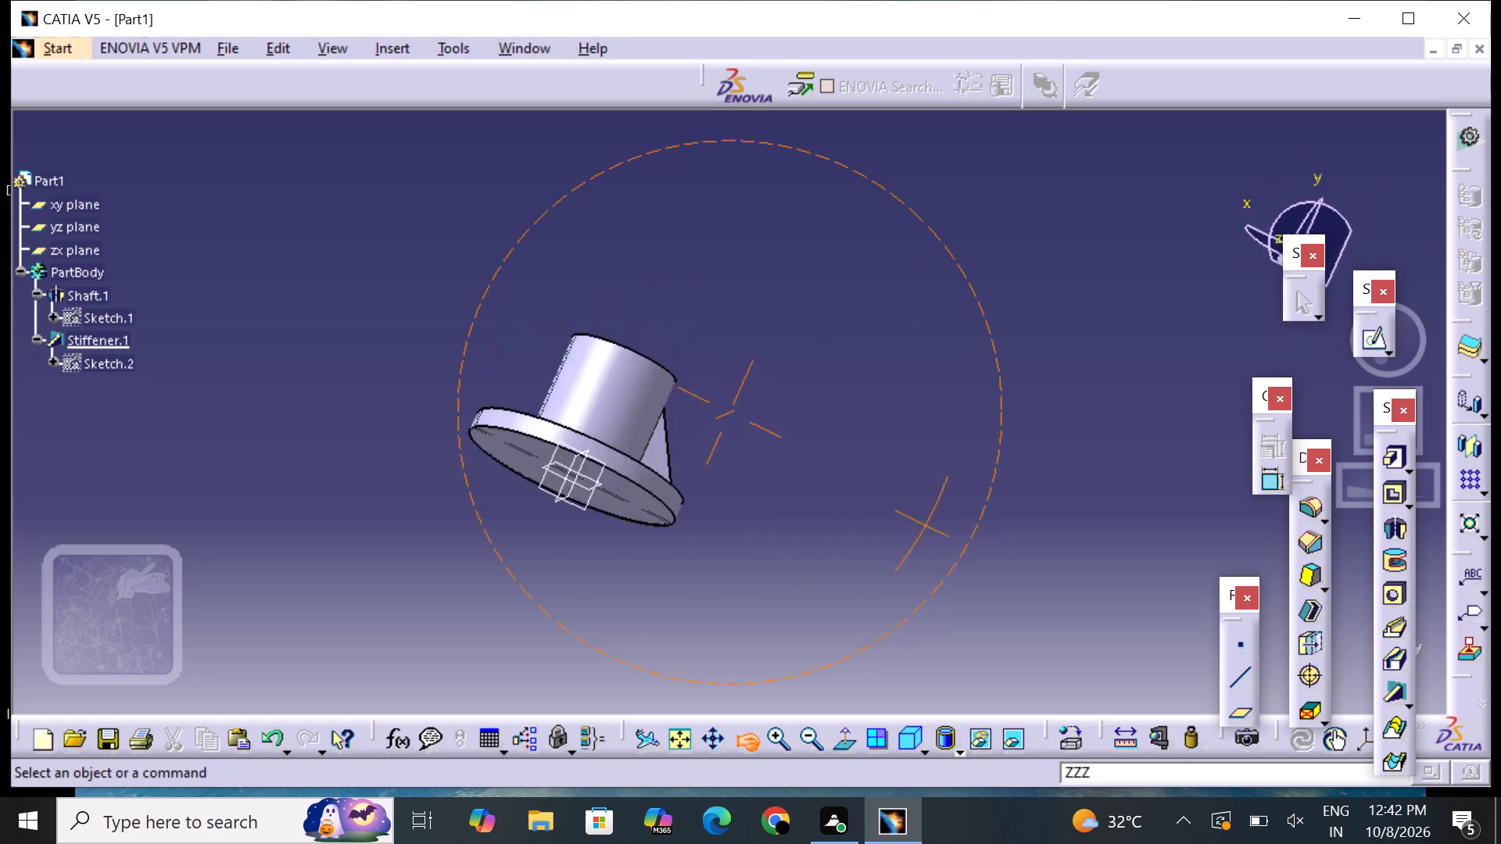
pyautogui.moveTo(938, 506); pyautogui.dragTo(742, 574)
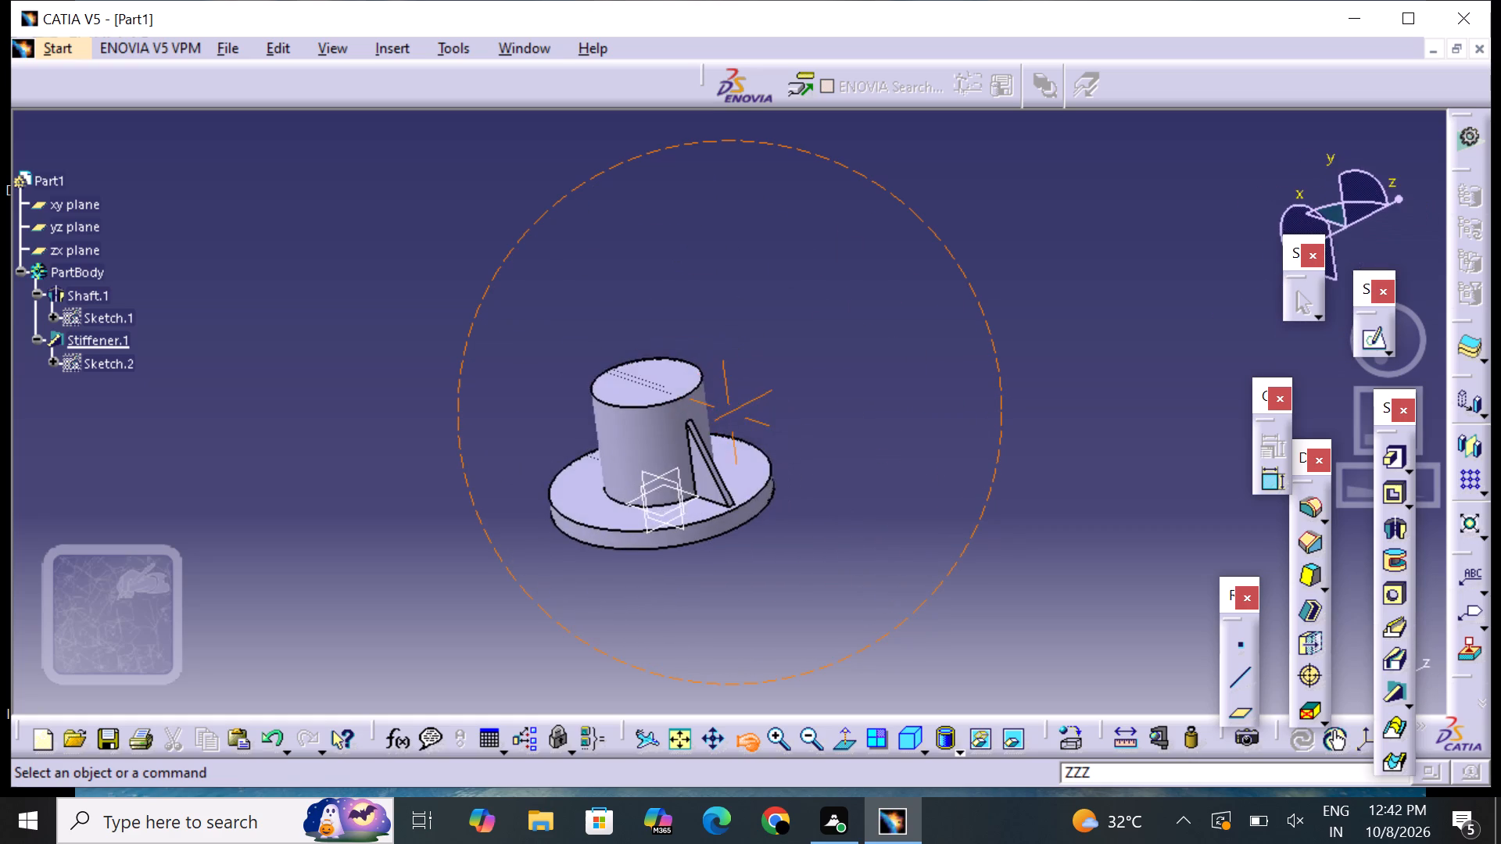
pyautogui.moveTo(742, 574); pyautogui.dragTo(834, 563)
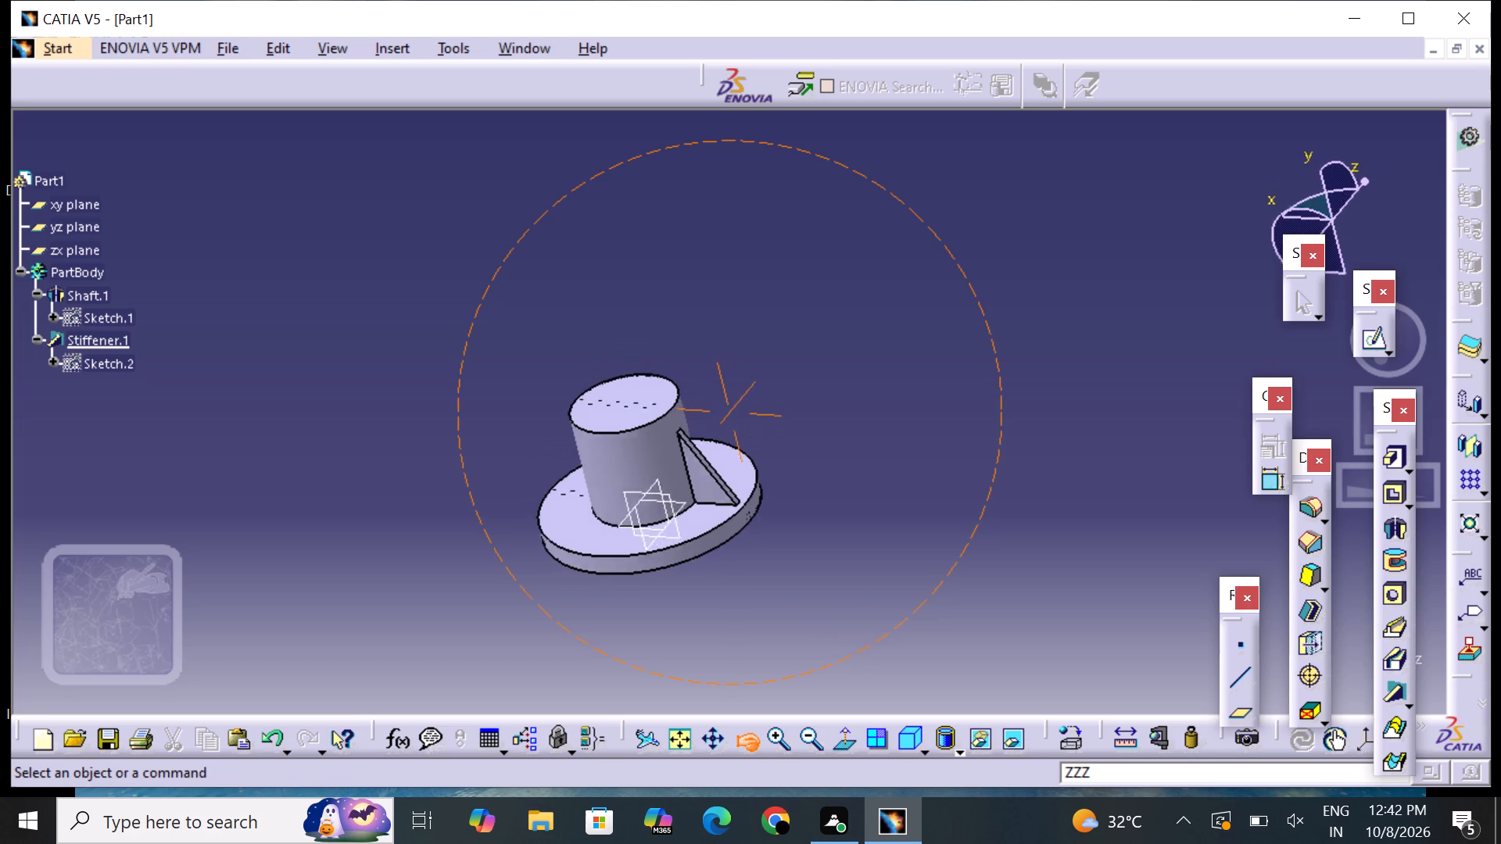
pyautogui.moveTo(834, 563); pyautogui.dragTo(897, 550)
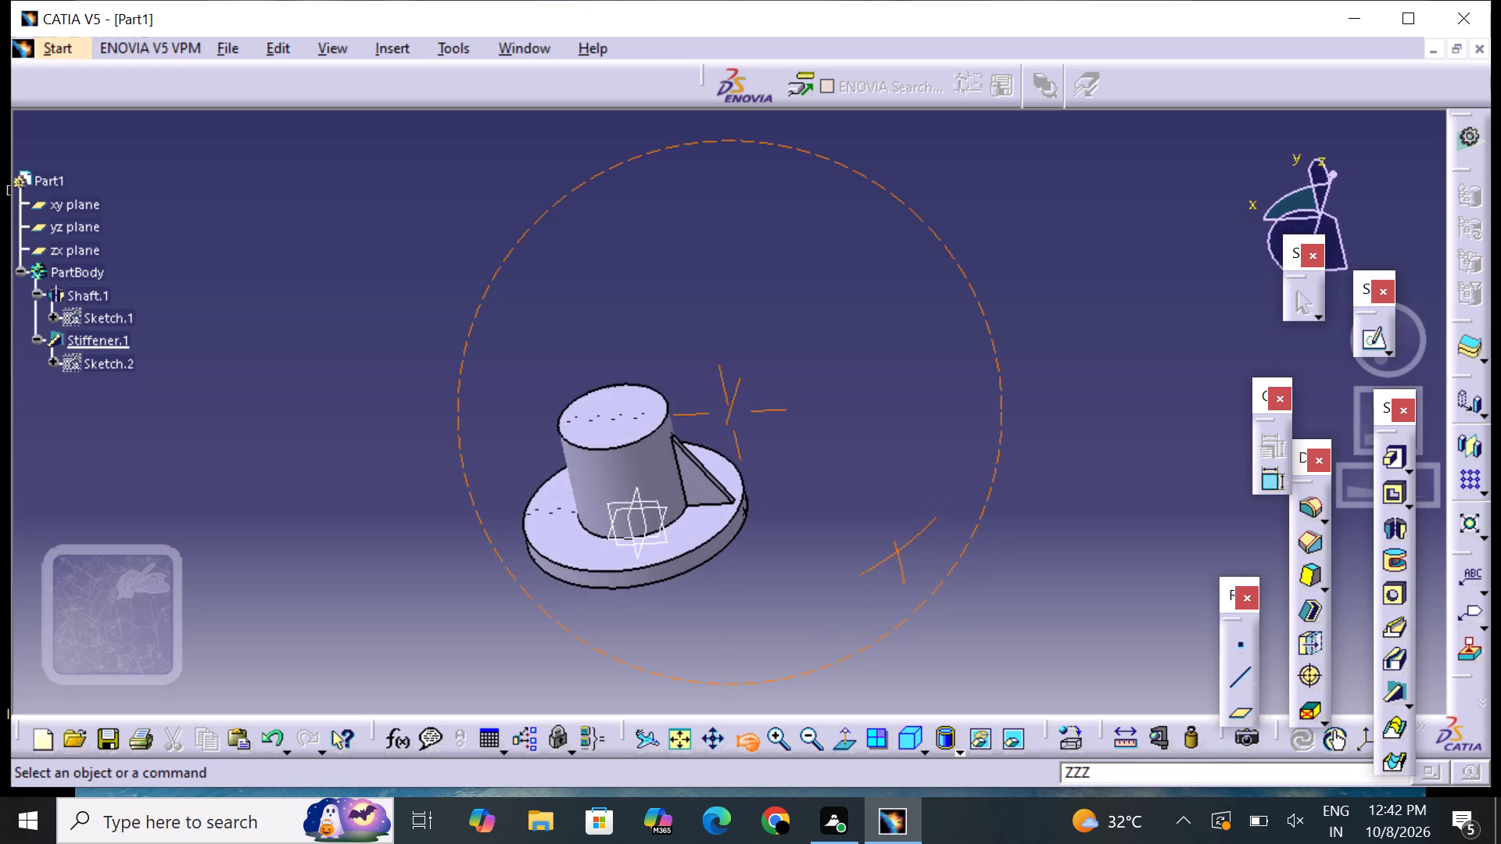
pyautogui.moveTo(897, 550); pyautogui.dragTo(882, 563)
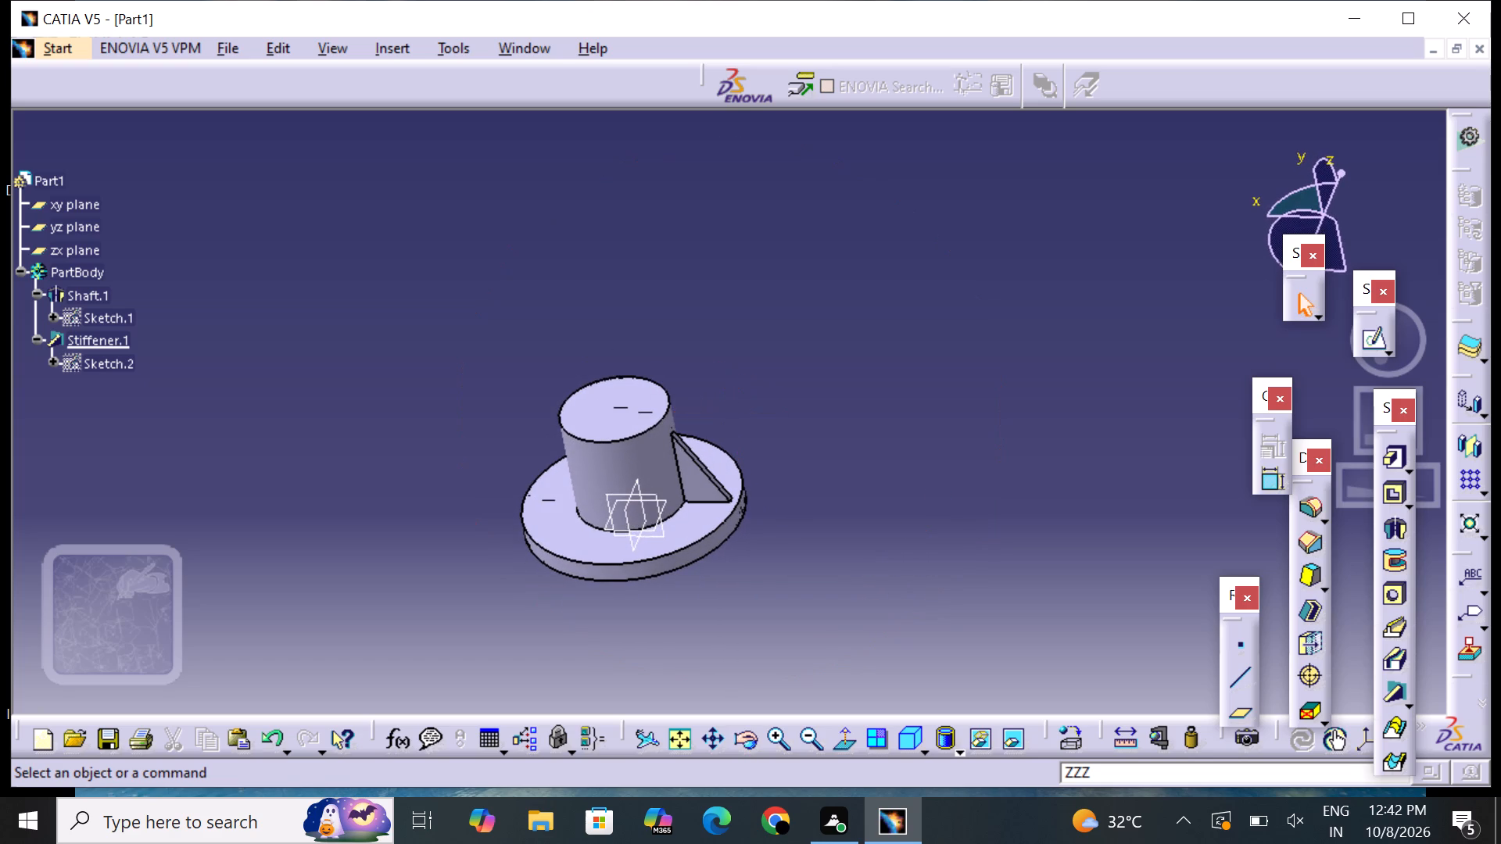
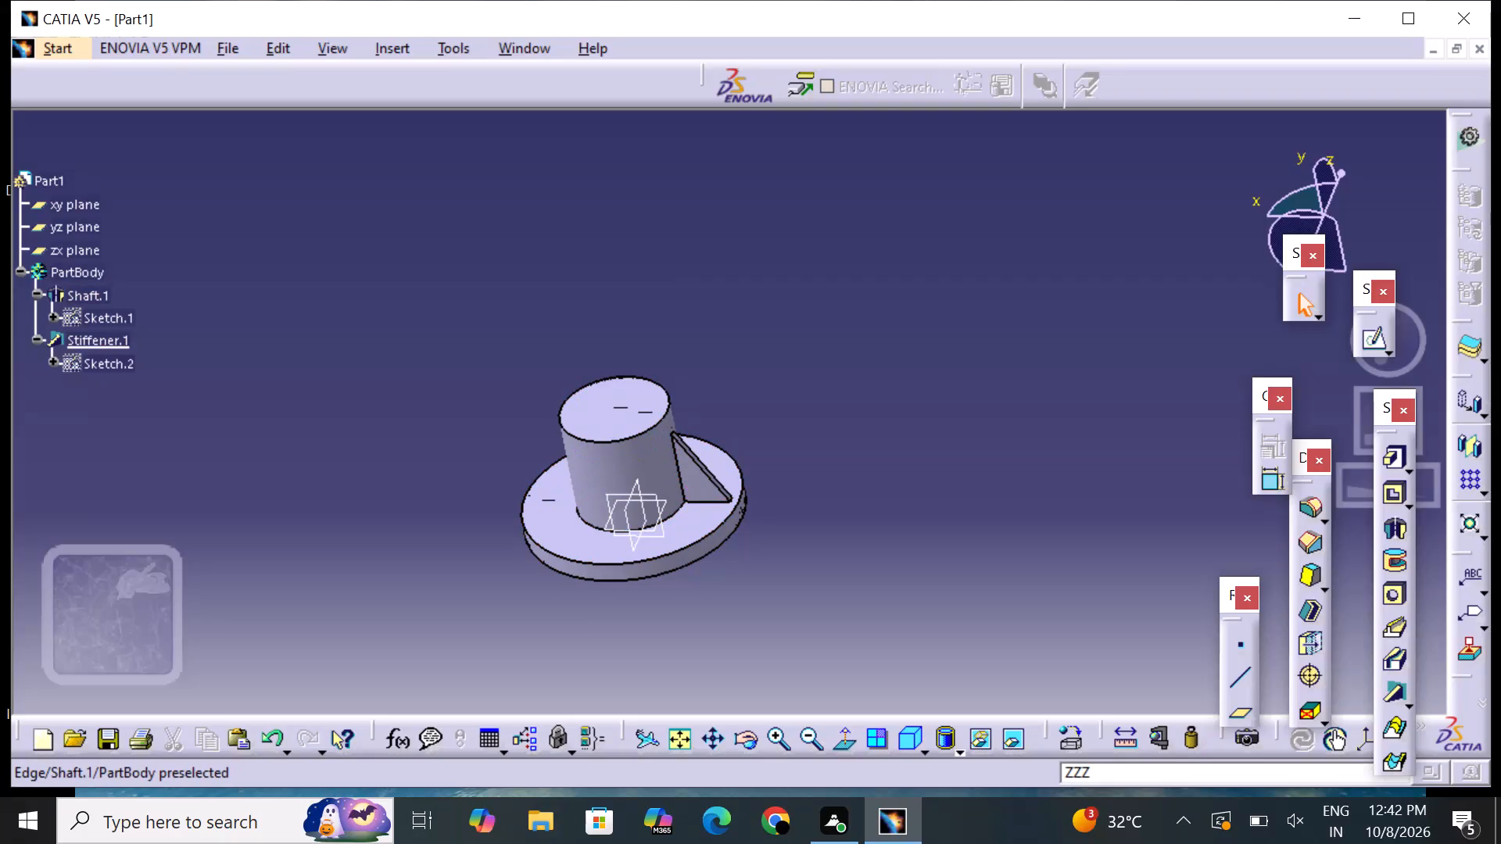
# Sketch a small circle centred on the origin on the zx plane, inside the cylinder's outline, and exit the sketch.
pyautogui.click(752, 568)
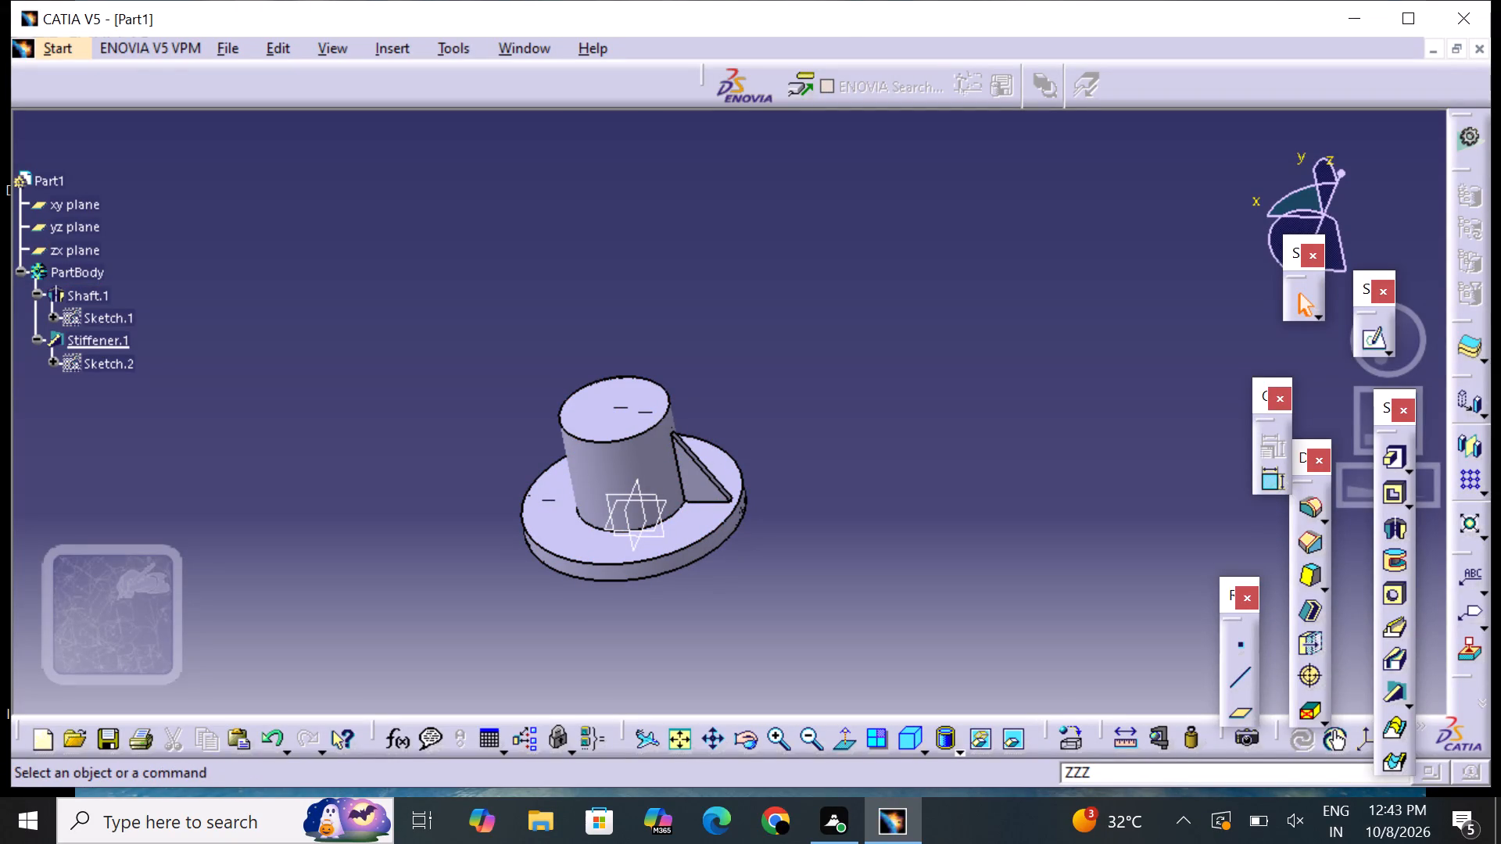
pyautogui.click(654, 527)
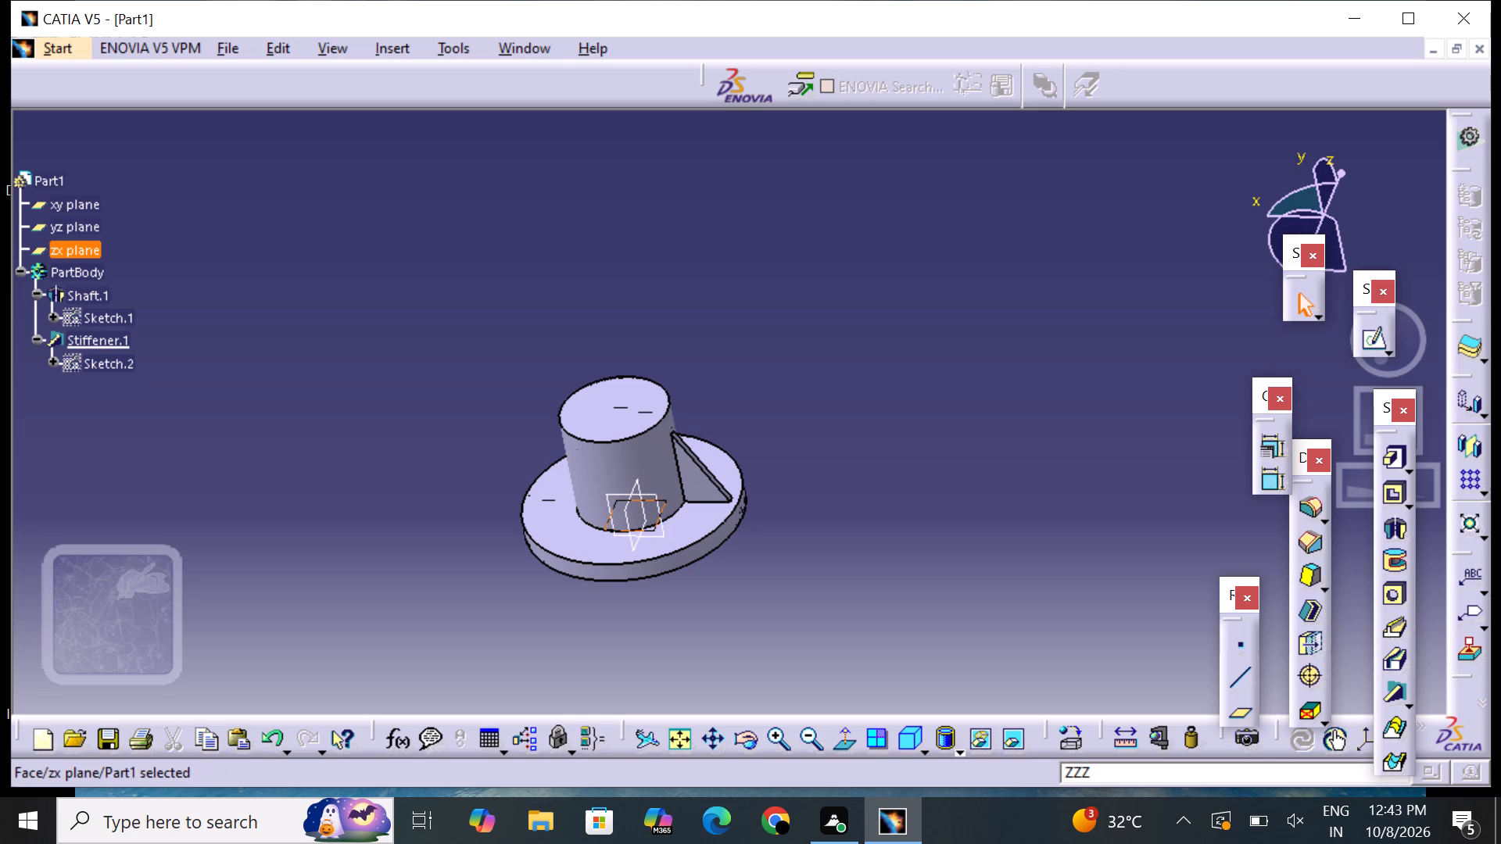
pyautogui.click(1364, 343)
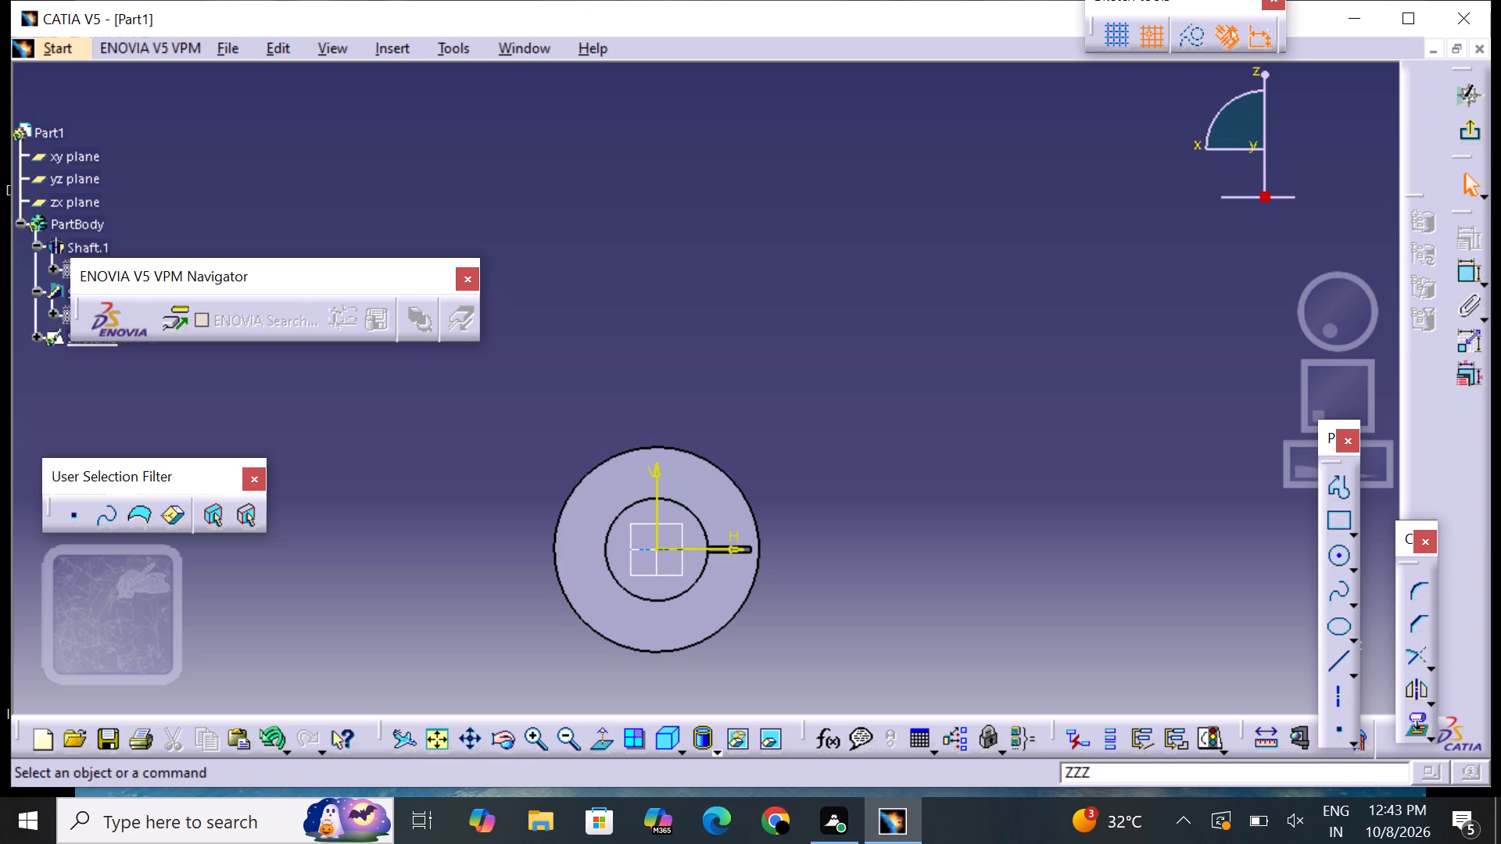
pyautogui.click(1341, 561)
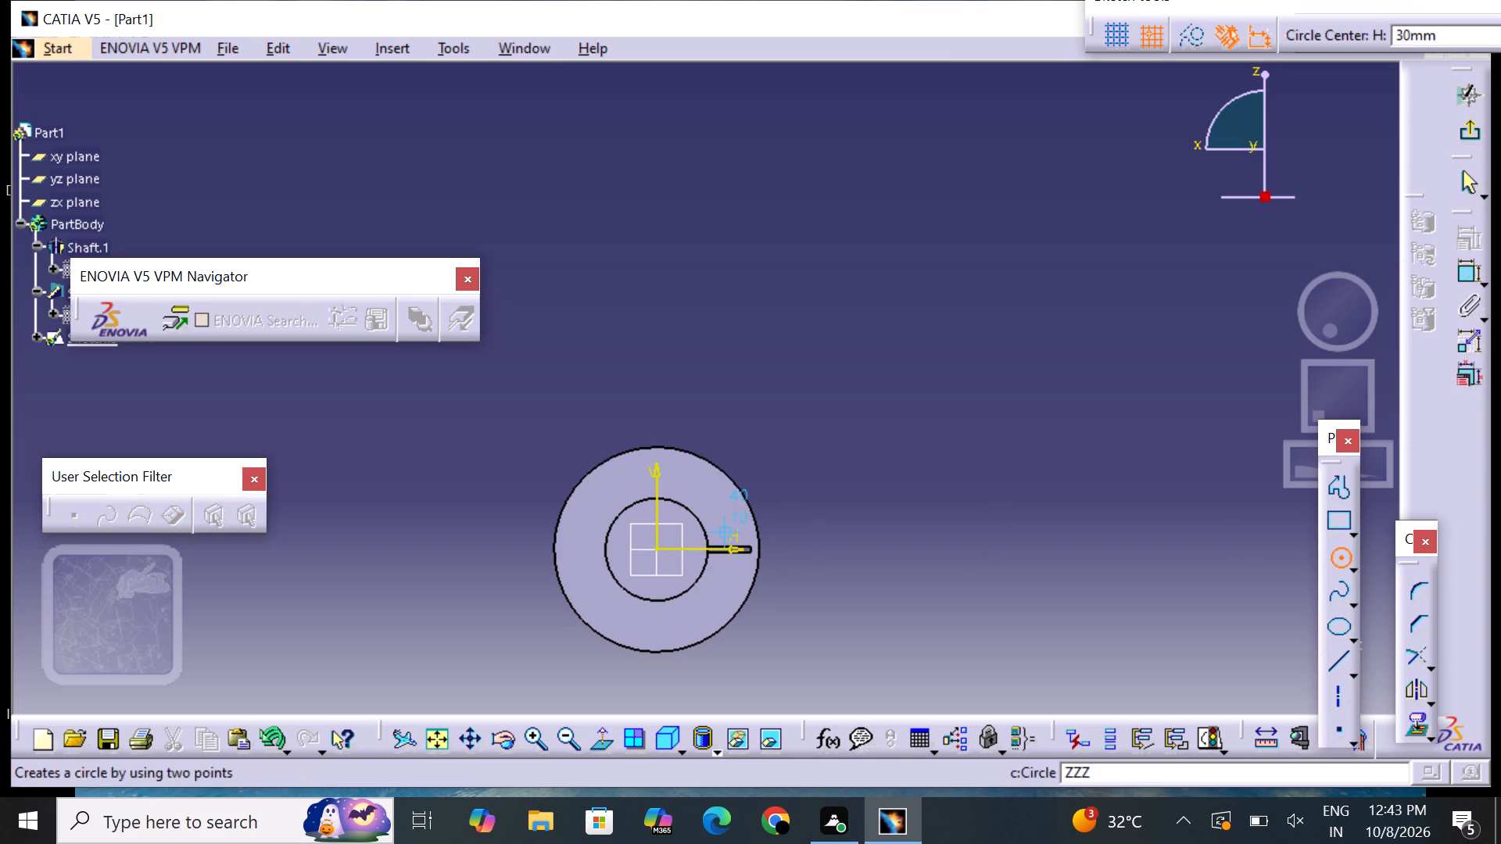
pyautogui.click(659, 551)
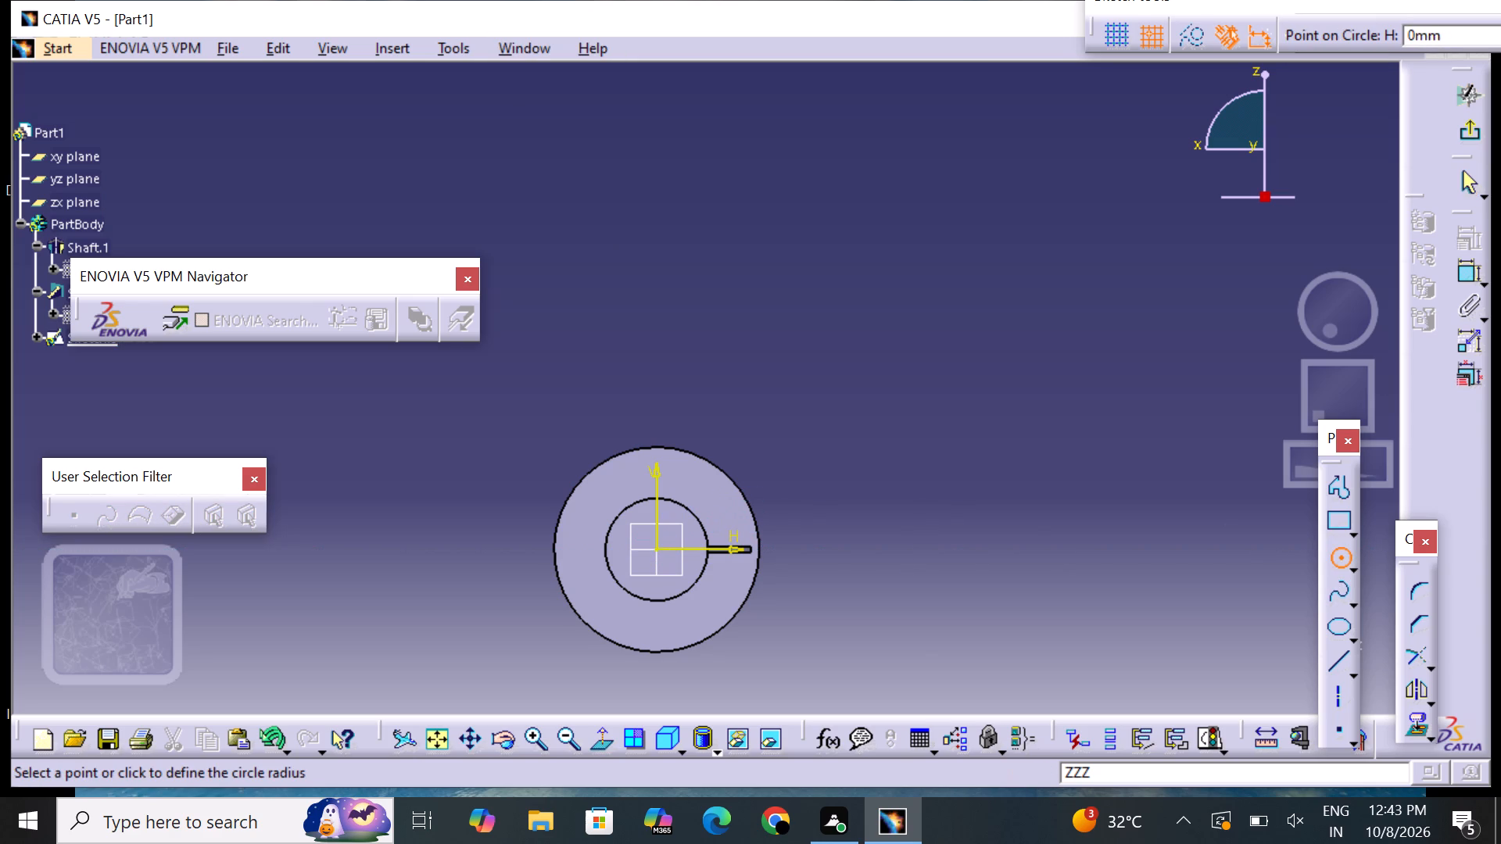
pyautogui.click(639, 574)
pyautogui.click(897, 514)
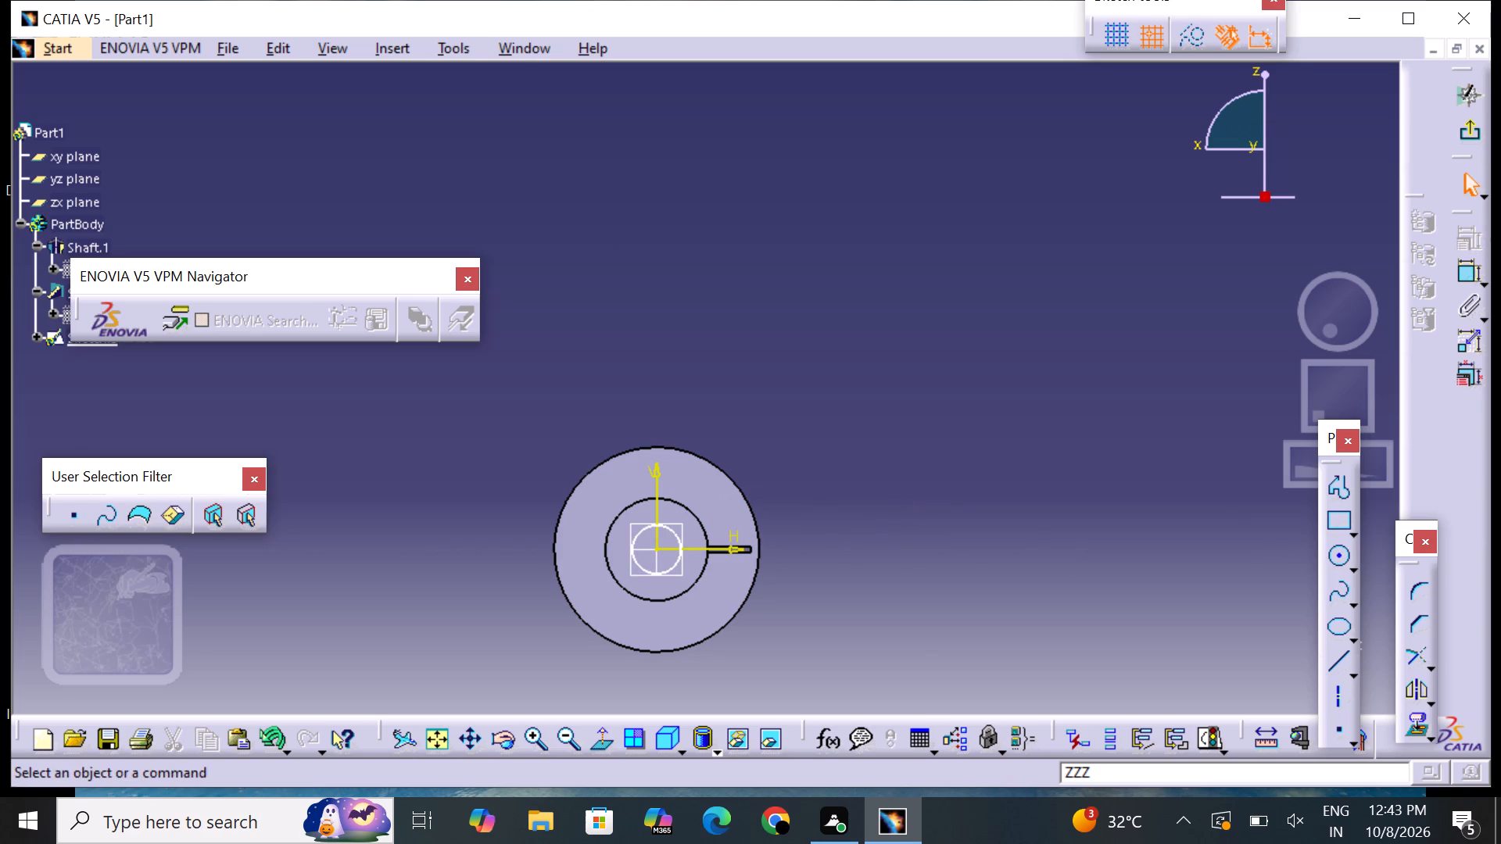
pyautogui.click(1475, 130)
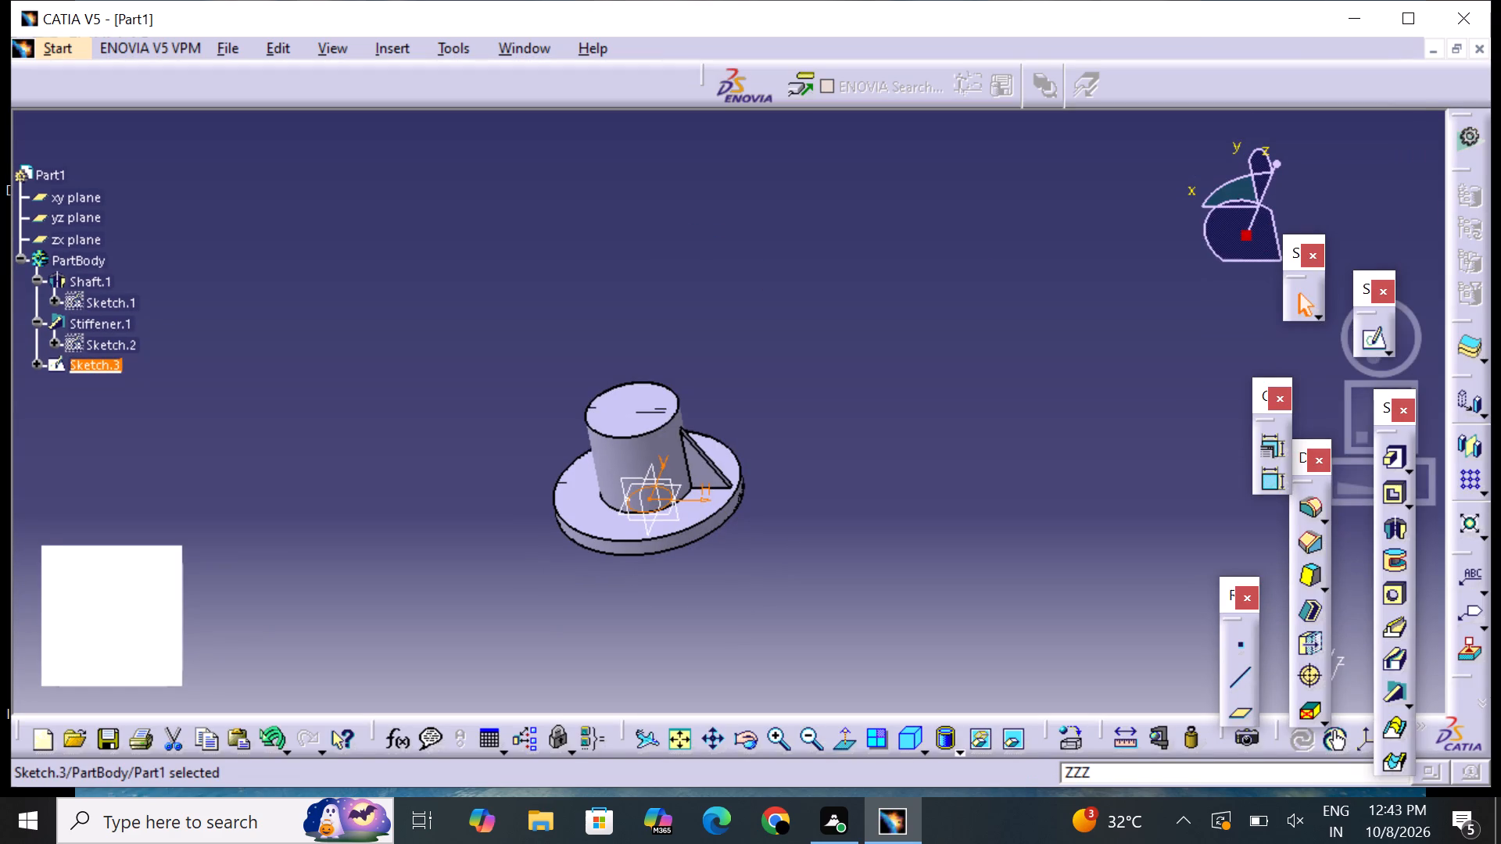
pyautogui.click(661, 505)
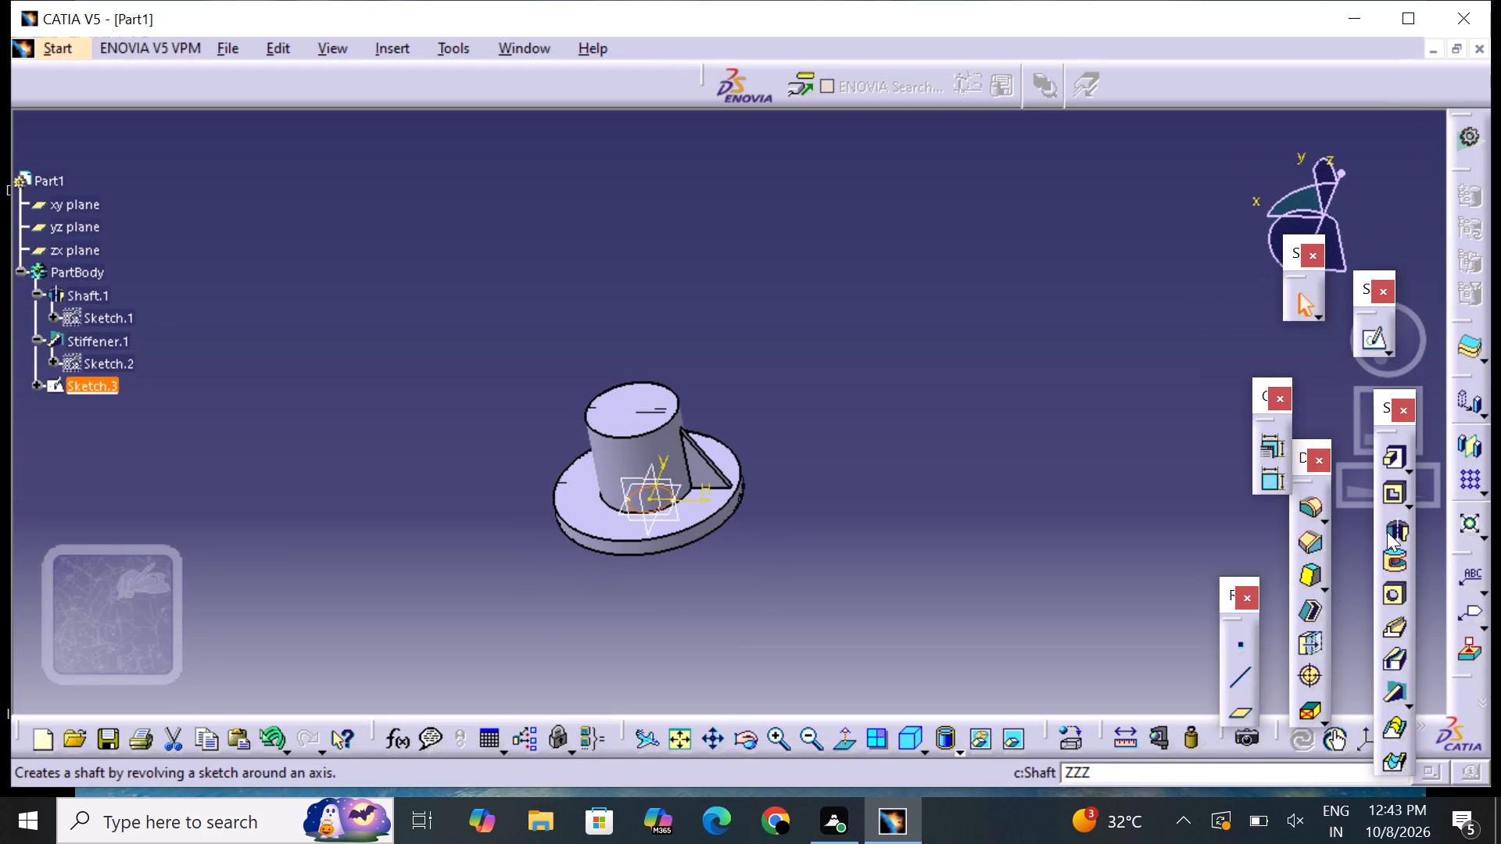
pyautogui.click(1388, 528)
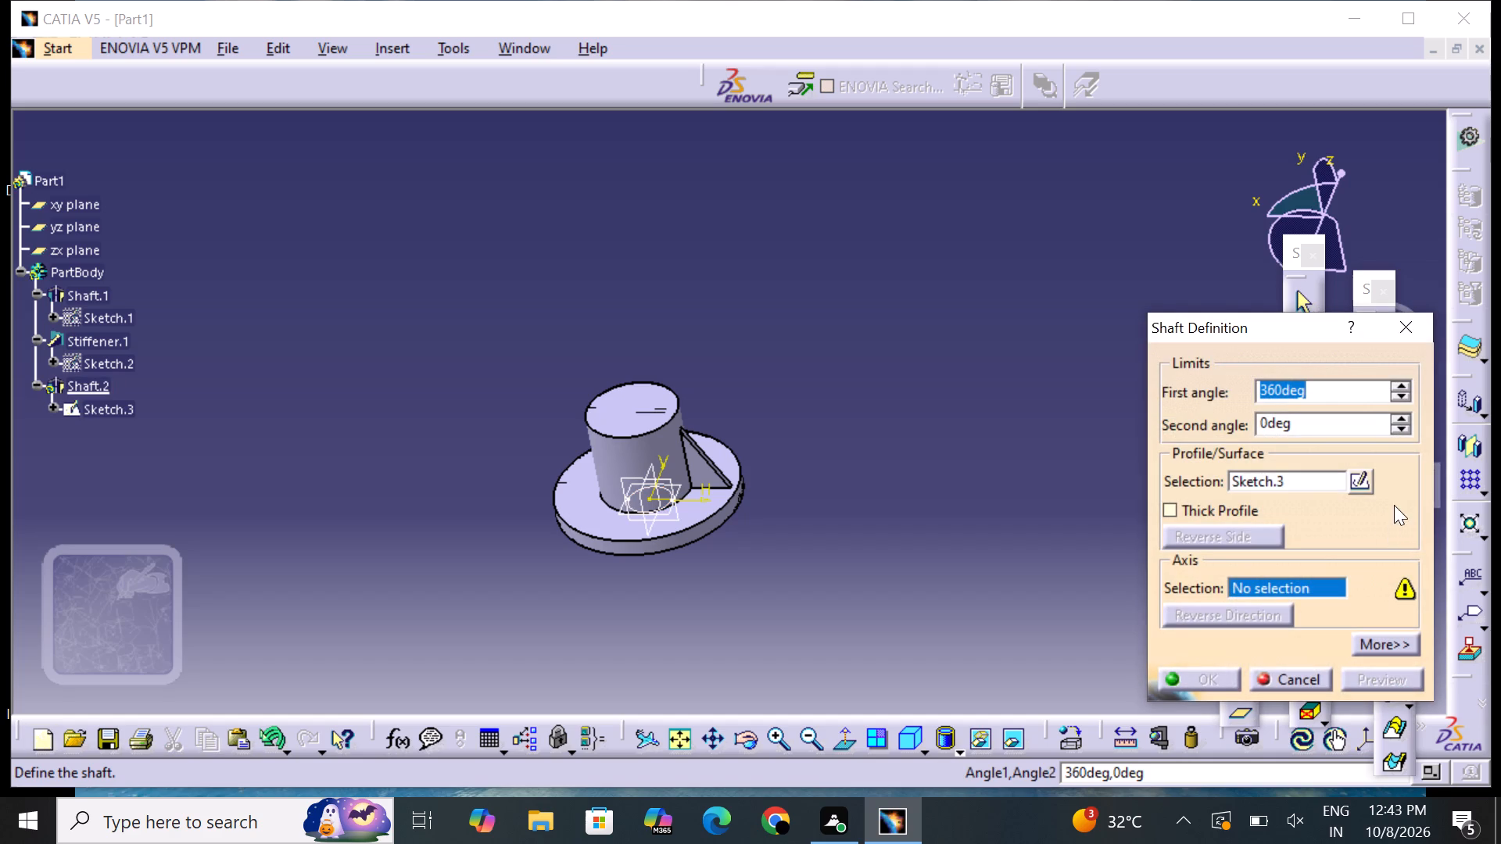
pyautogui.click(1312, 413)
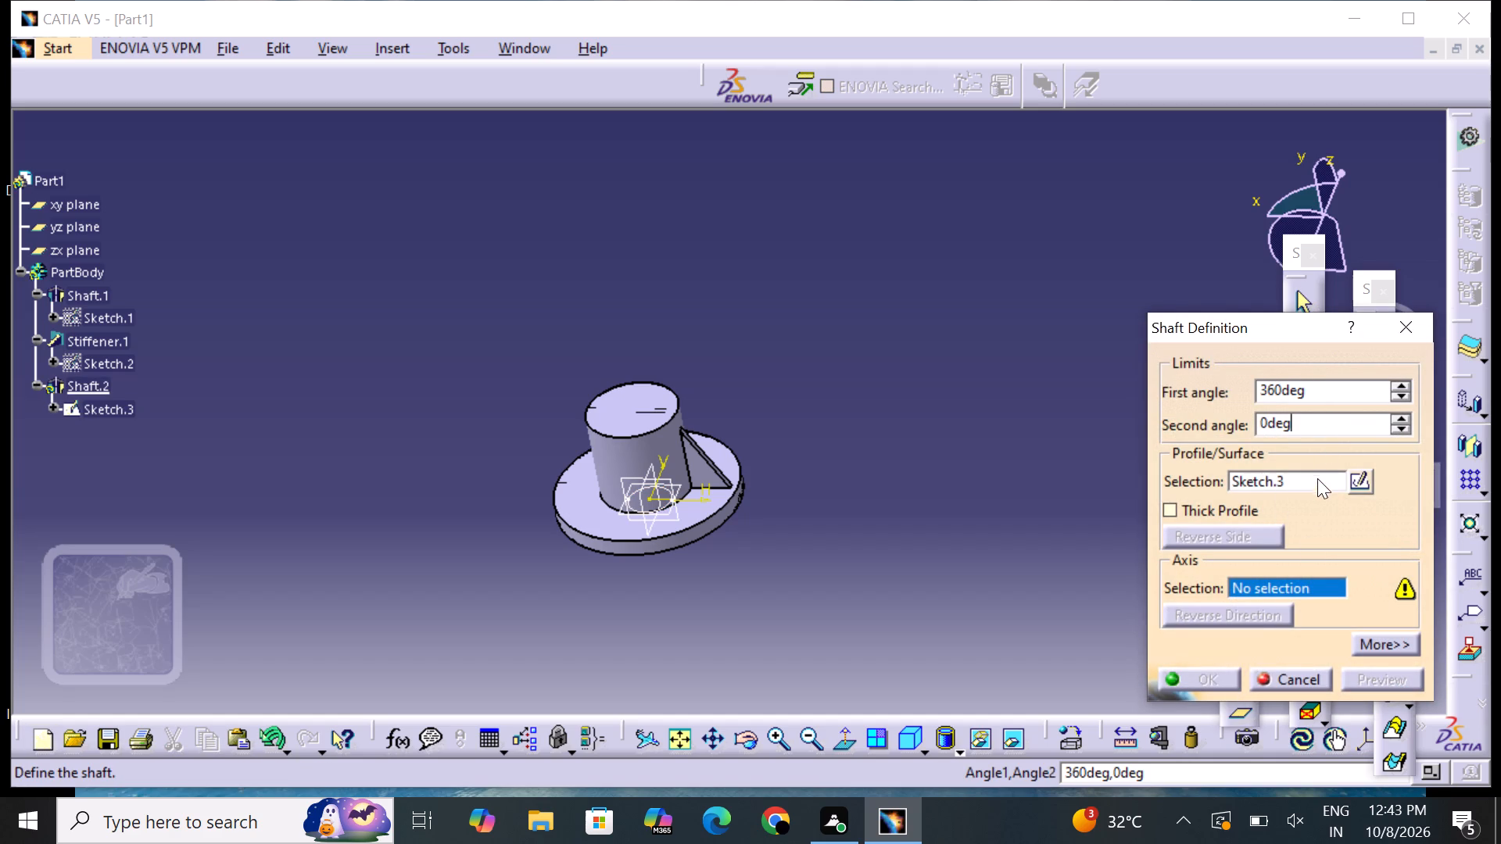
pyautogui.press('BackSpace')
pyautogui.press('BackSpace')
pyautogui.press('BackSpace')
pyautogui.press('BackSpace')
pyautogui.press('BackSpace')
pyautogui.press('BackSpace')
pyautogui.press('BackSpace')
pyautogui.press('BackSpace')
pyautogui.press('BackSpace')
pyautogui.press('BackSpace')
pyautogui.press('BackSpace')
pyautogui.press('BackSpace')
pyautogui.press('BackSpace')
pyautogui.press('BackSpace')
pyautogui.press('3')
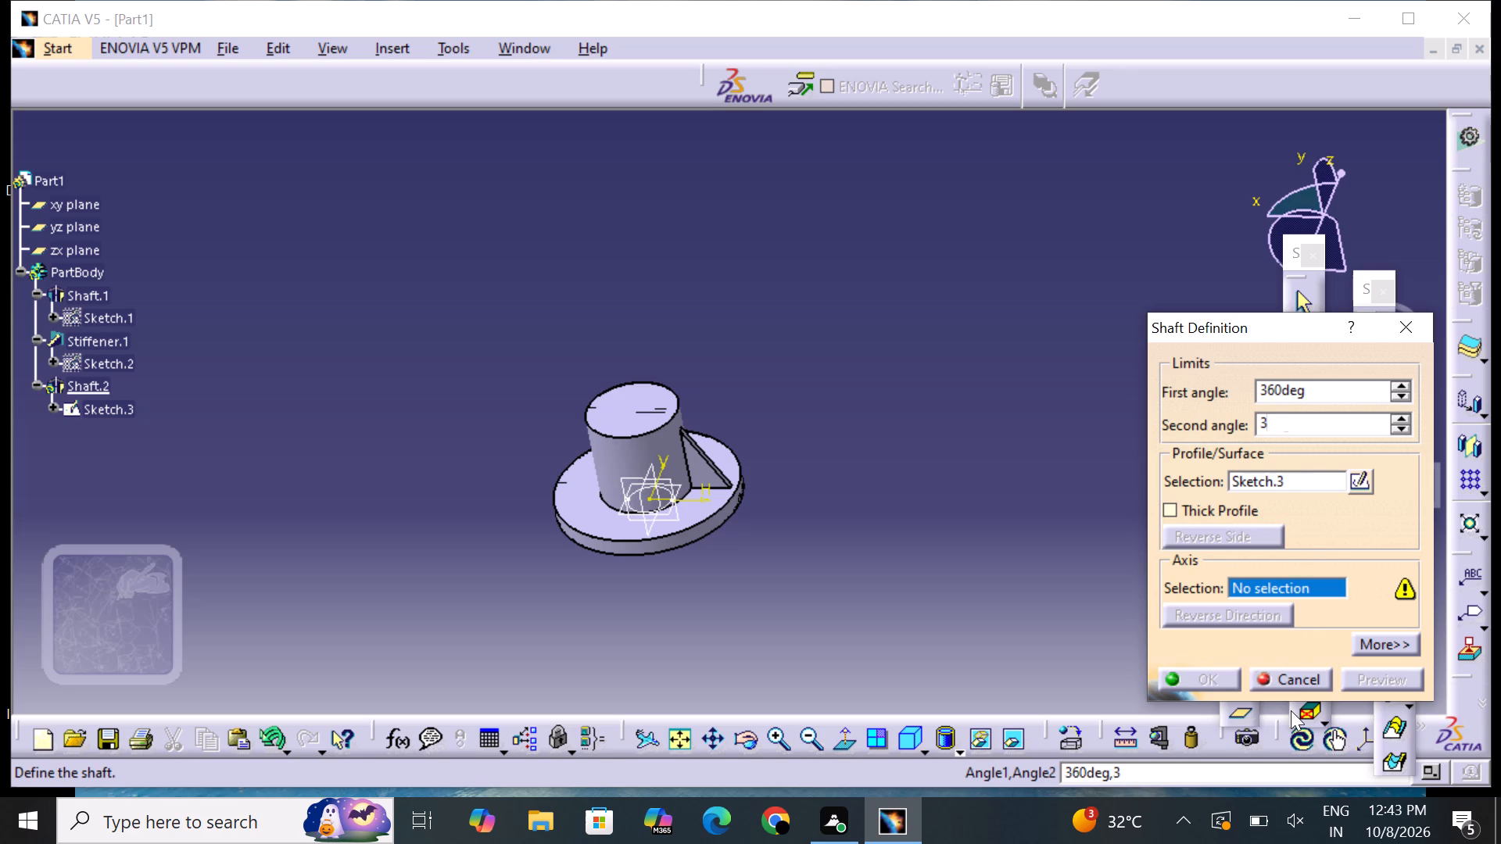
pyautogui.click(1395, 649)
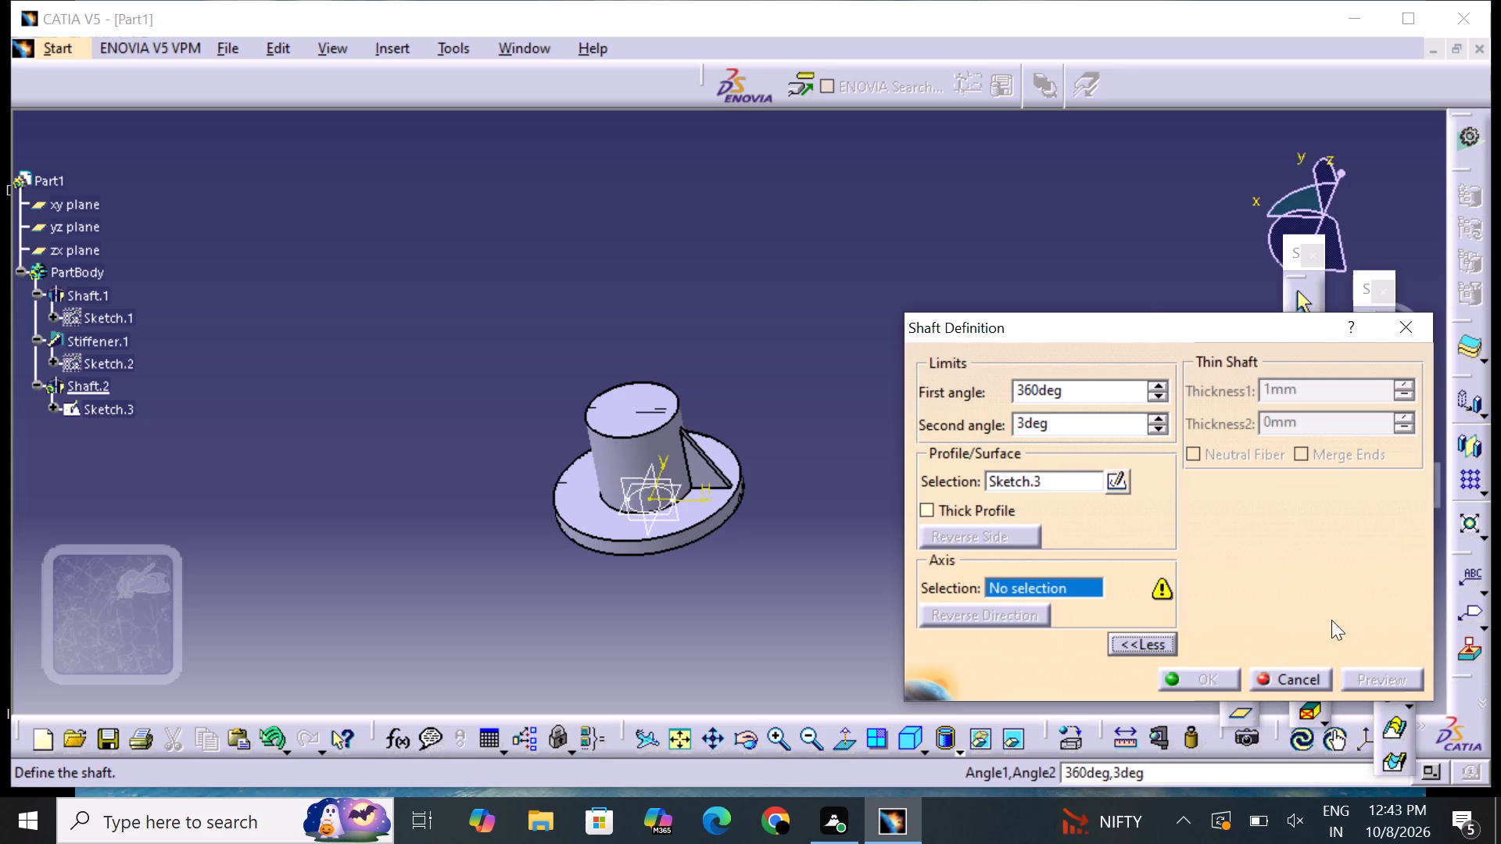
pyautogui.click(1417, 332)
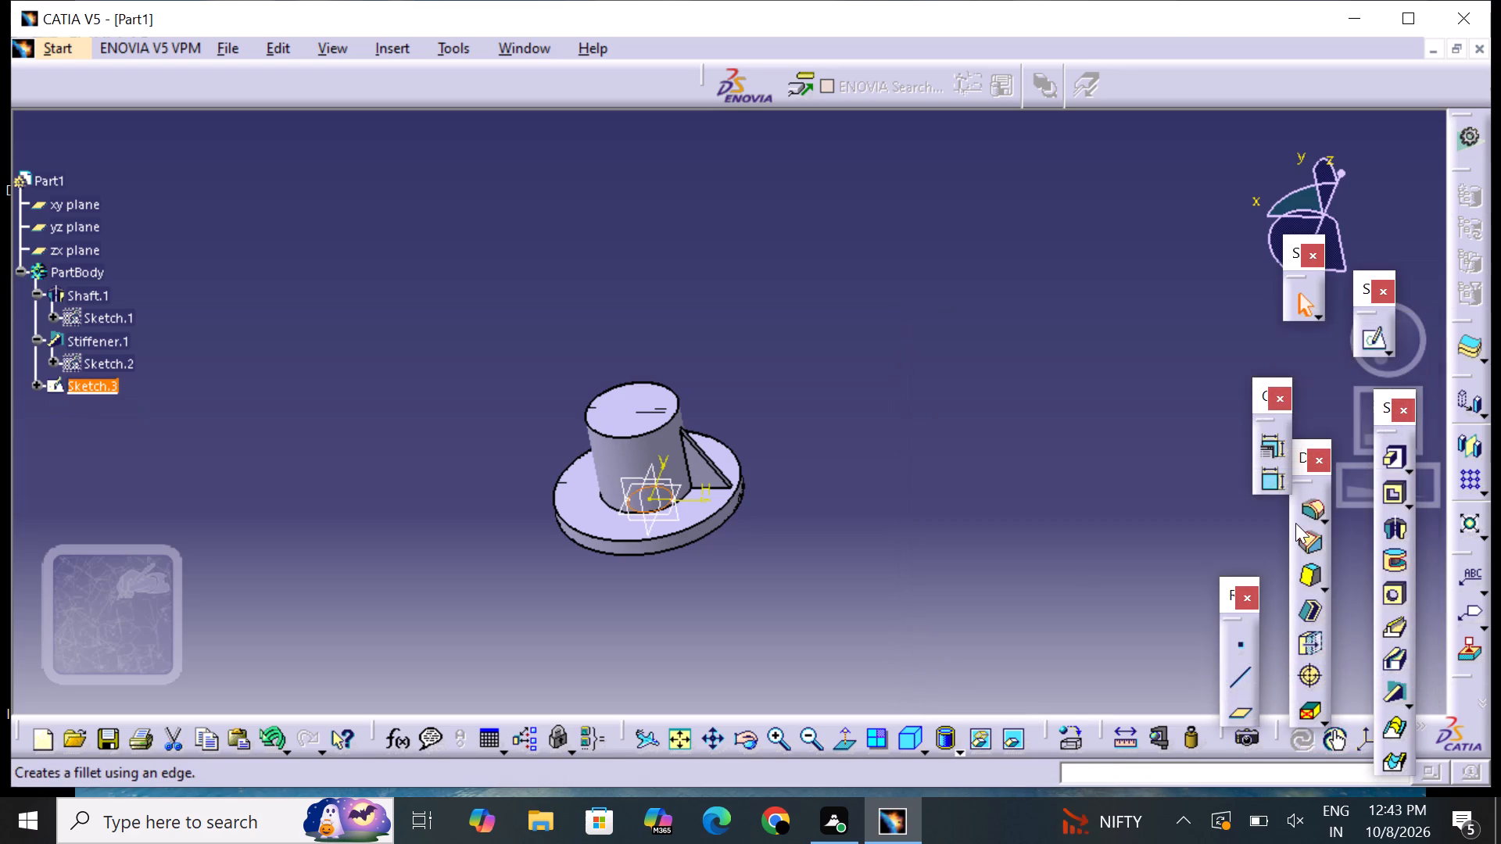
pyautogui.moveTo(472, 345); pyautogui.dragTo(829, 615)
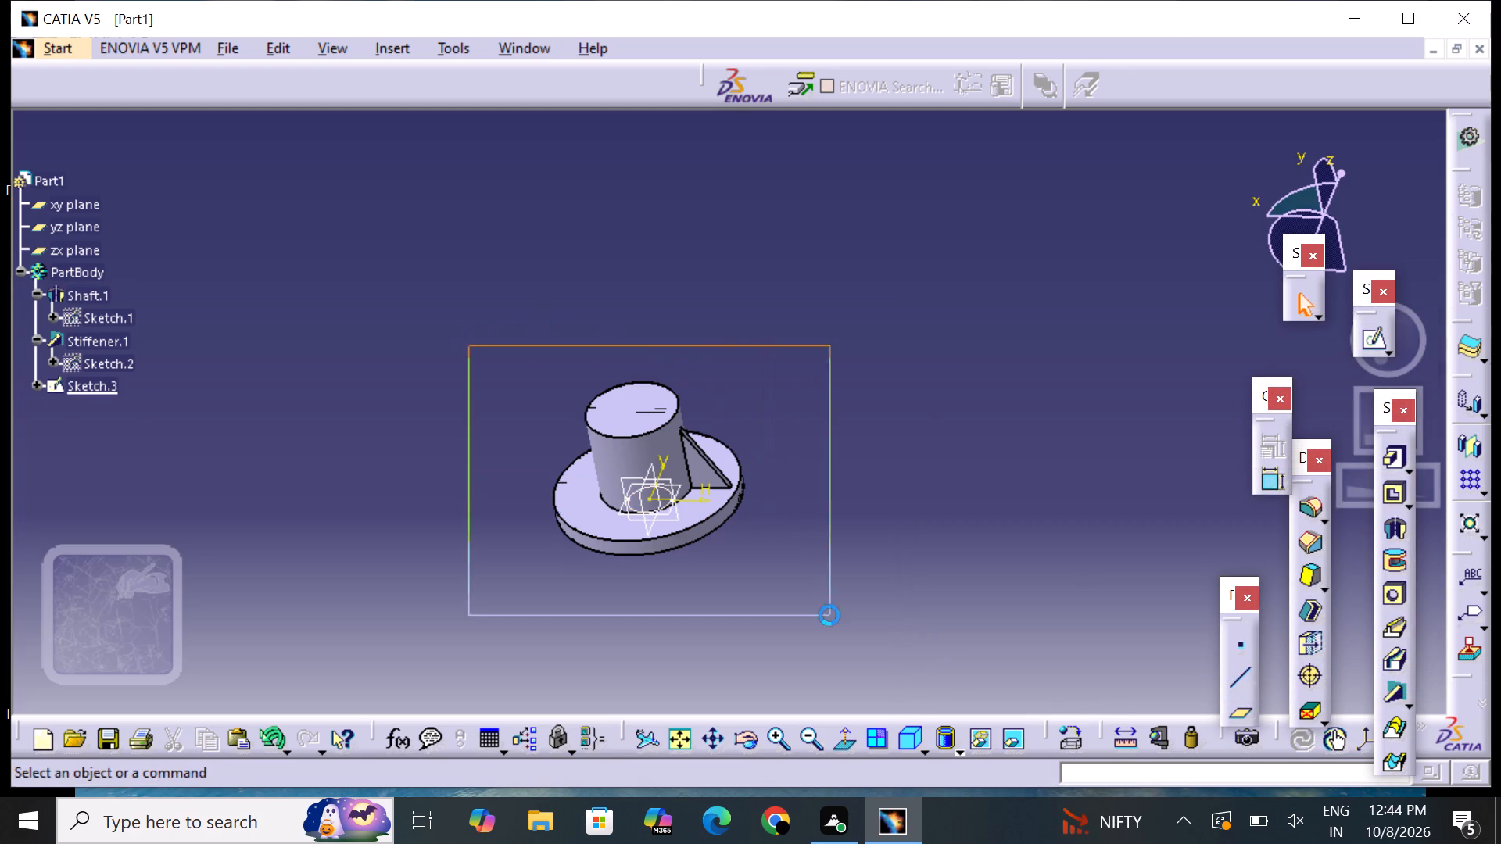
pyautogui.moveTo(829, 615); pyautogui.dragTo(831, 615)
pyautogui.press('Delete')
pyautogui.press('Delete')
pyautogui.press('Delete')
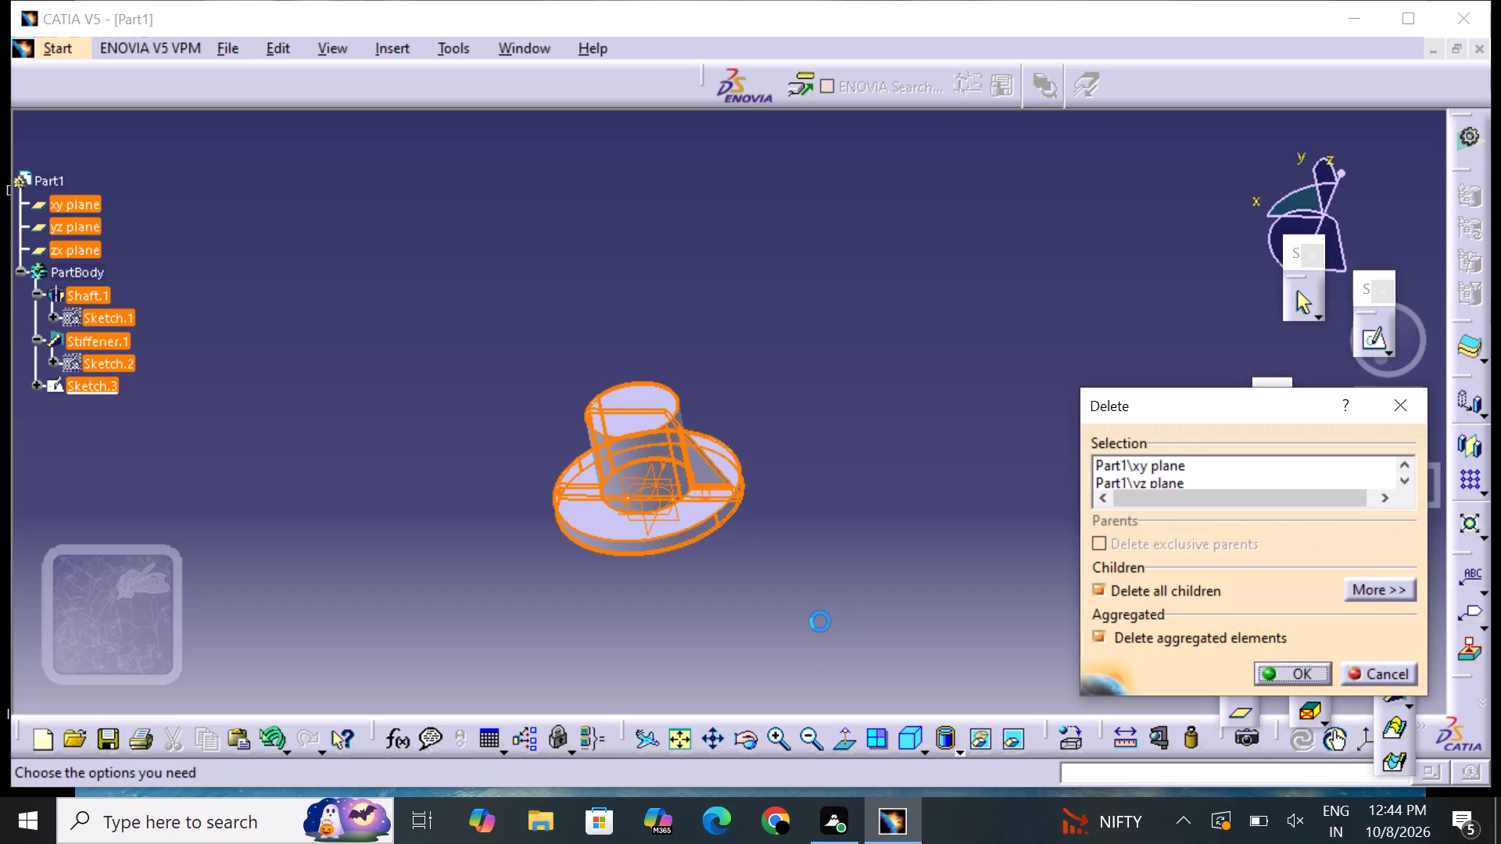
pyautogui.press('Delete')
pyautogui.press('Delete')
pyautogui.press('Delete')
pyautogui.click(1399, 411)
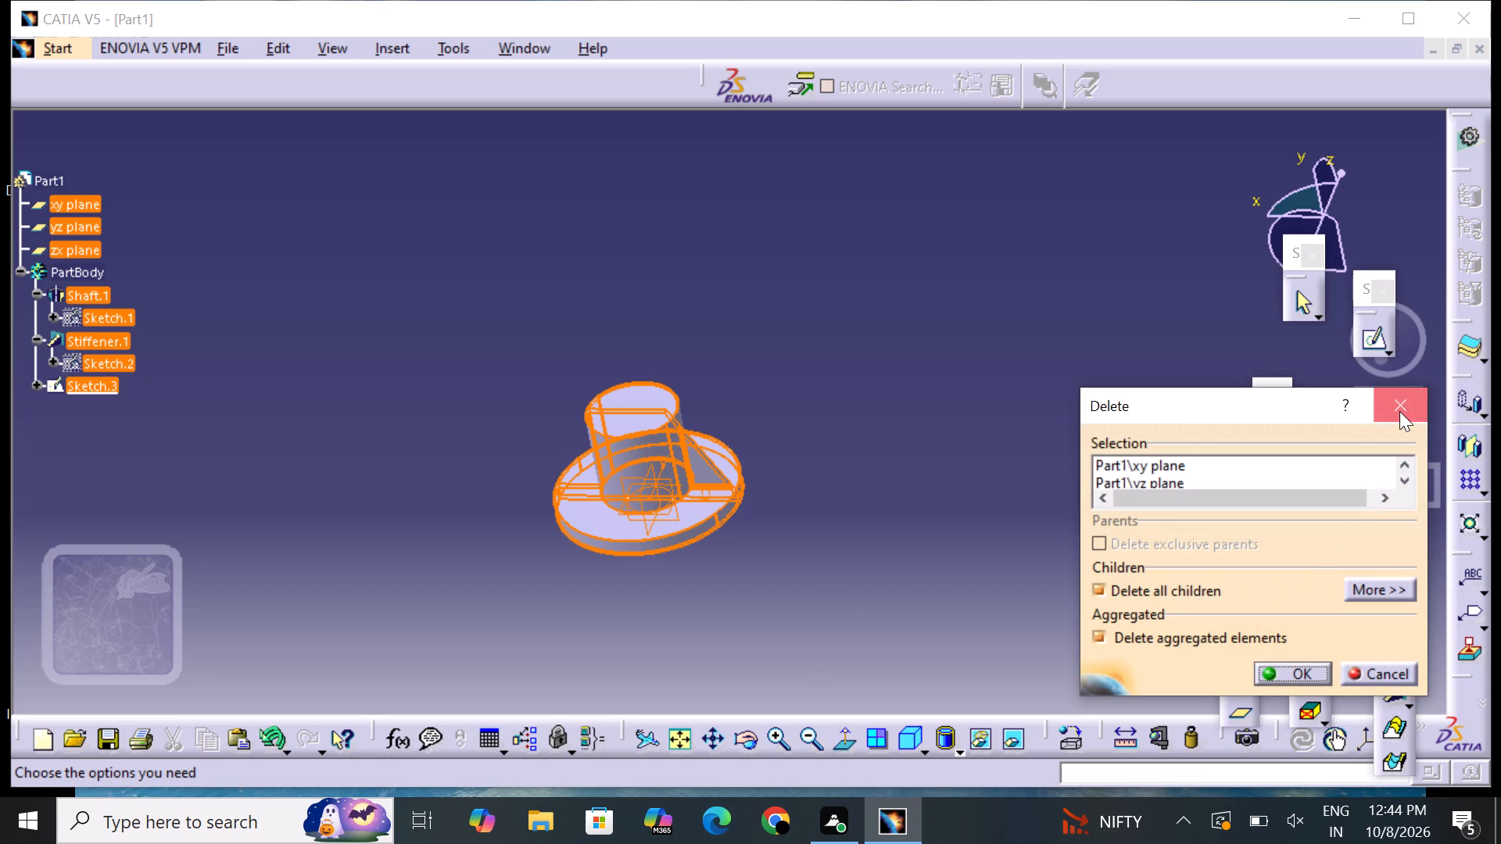
# Undo all modelling operations back to an empty PartBody and clear the remaining plane selection.
pyautogui.hotkey('ctrl', 'z')
pyautogui.hotkey('ctrl', 'z')
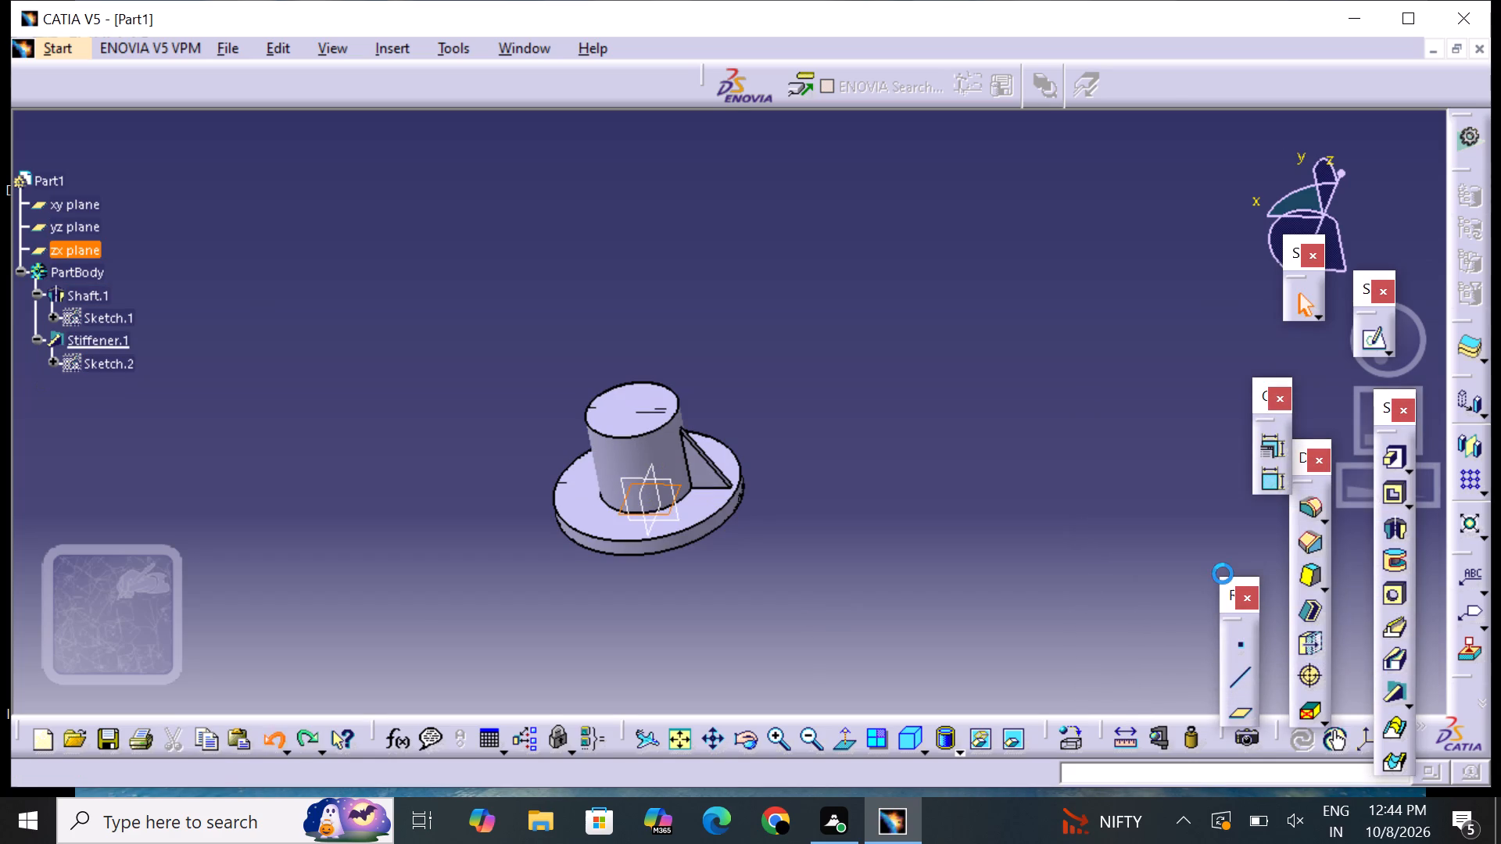
pyautogui.hotkey('ctrl', 'z')
pyautogui.hotkey('ctrl', 'z')
pyautogui.hotkey('ctrl', 'z')
pyautogui.hotkey('ctrl', 'z')
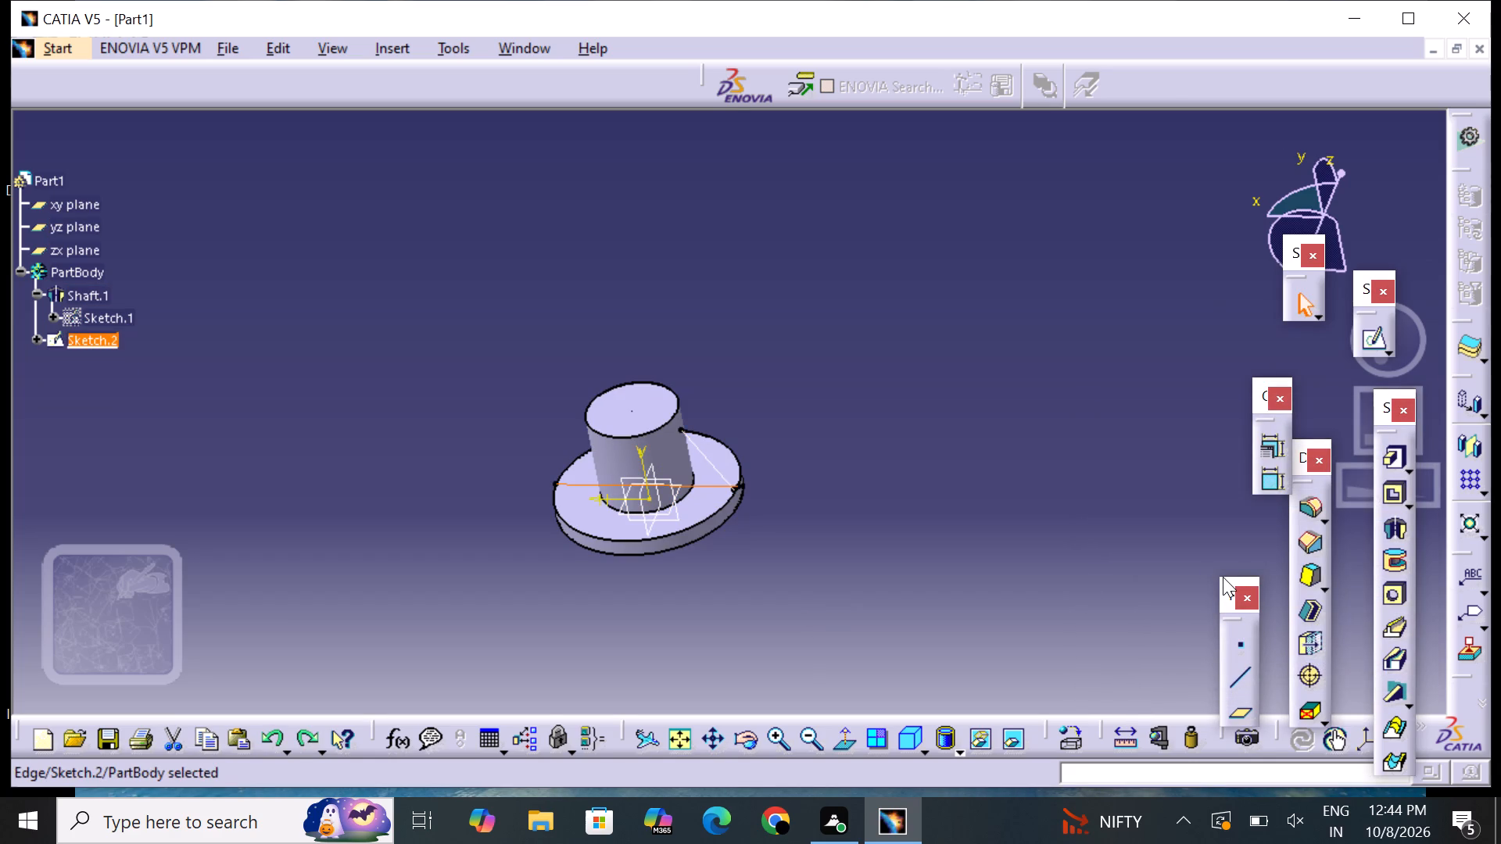
pyautogui.hotkey('ctrl', 'z')
pyautogui.hotkey('ctrl', 'z')
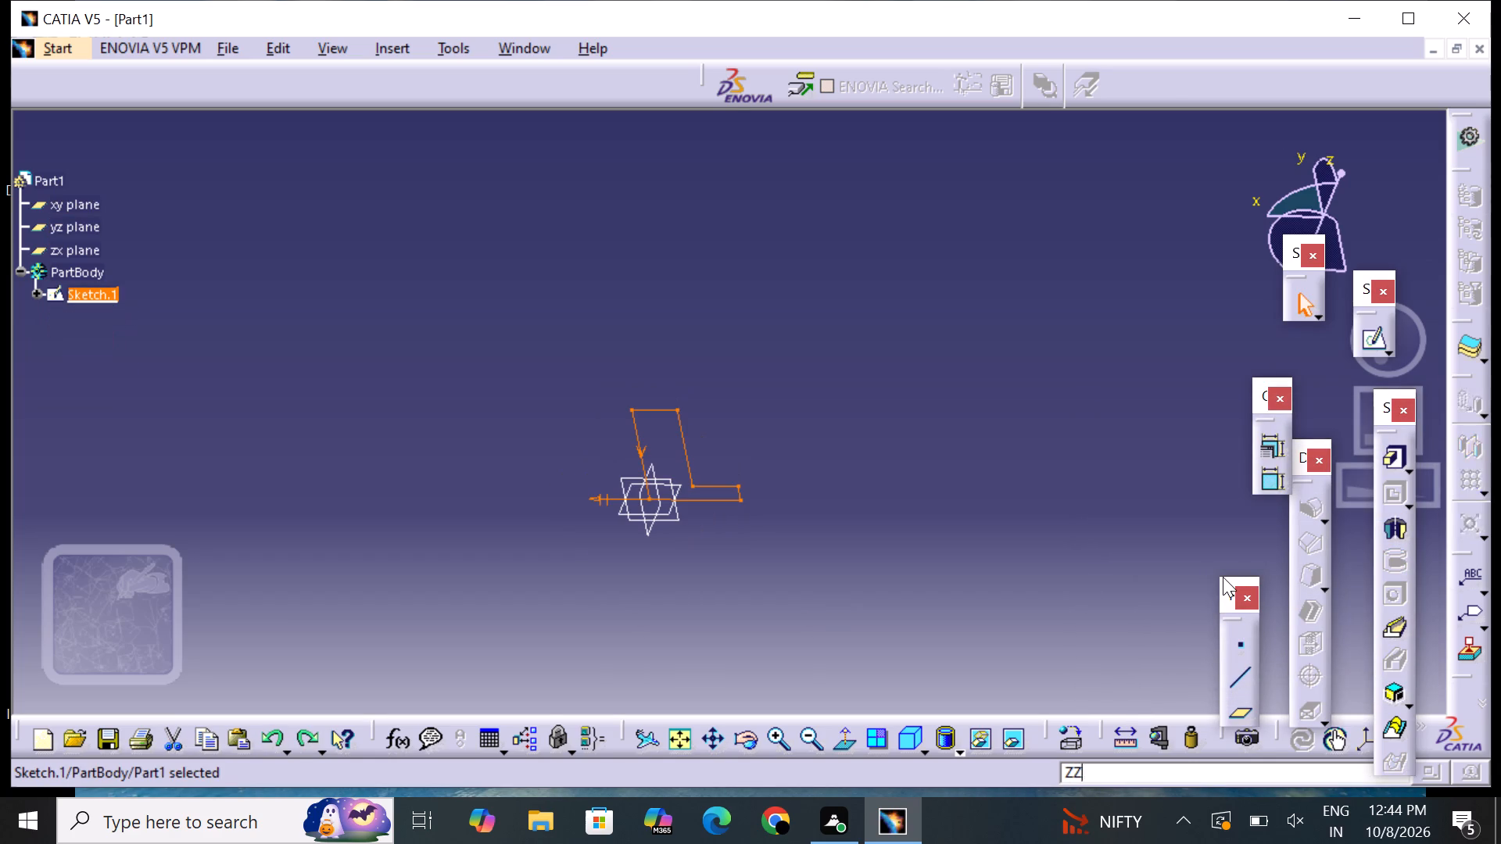
pyautogui.hotkey('ctrl', 'z')
pyautogui.hotkey('ctrl', 'z')
pyautogui.hotkey('ctrl', 'z')
pyautogui.hotkey('ctrl', 'z')
pyautogui.hotkey('ctrl', 'z')
pyautogui.hotkey('ctrl', 'z')
pyautogui.hotkey('ctrl', 'z')
pyautogui.hotkey('ctrl', 'z')
pyautogui.hotkey('ctrl', 'z')
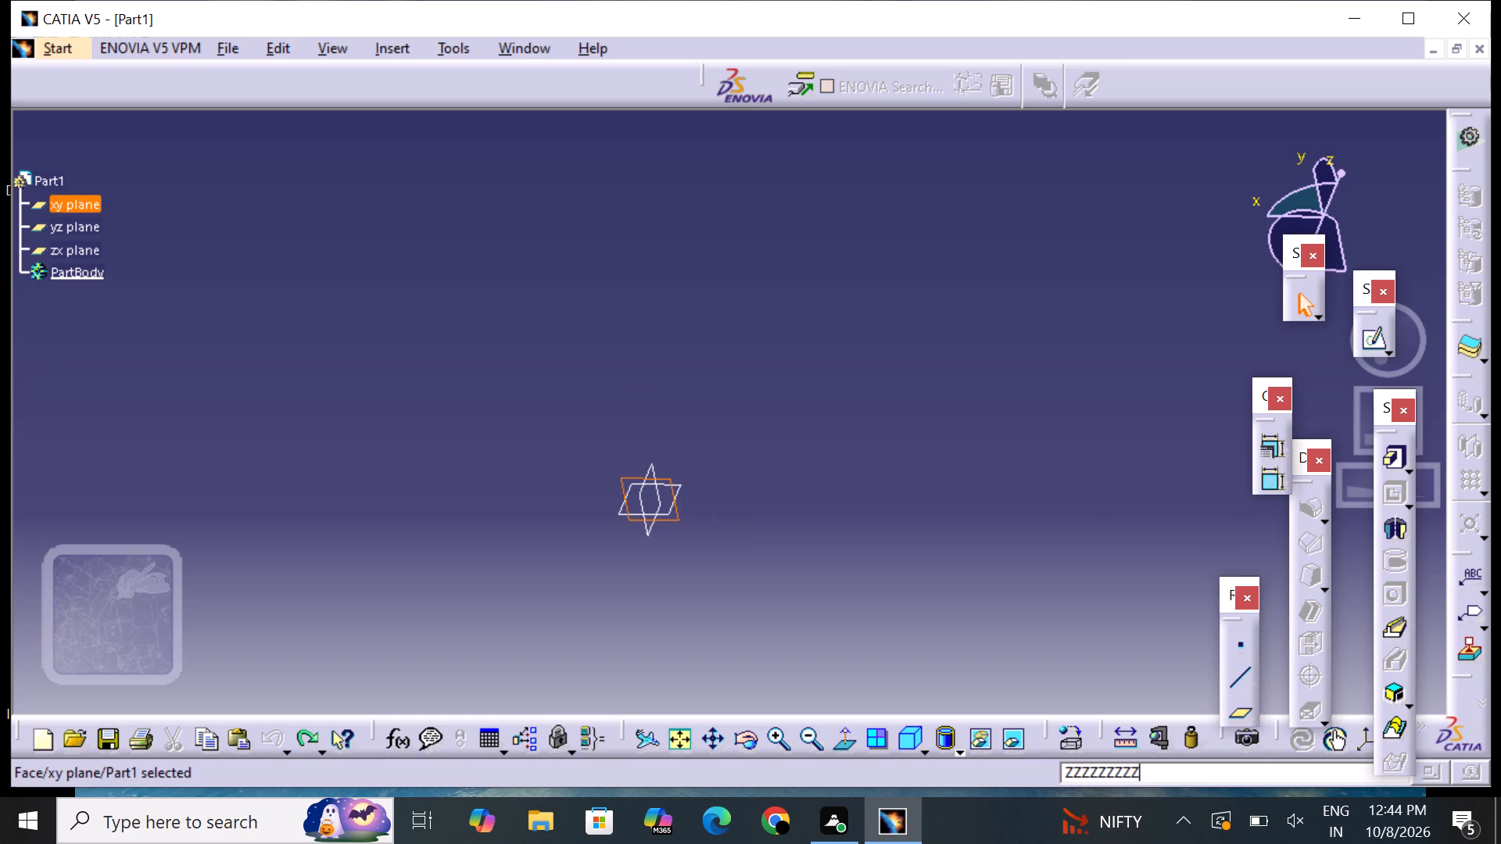
pyautogui.hotkey('ctrl', 'z')
pyautogui.press('Escape')
pyautogui.press('Escape')
pyautogui.press('Escape')
pyautogui.press('Escape')
pyautogui.press('Escape')
pyautogui.press('Escape')
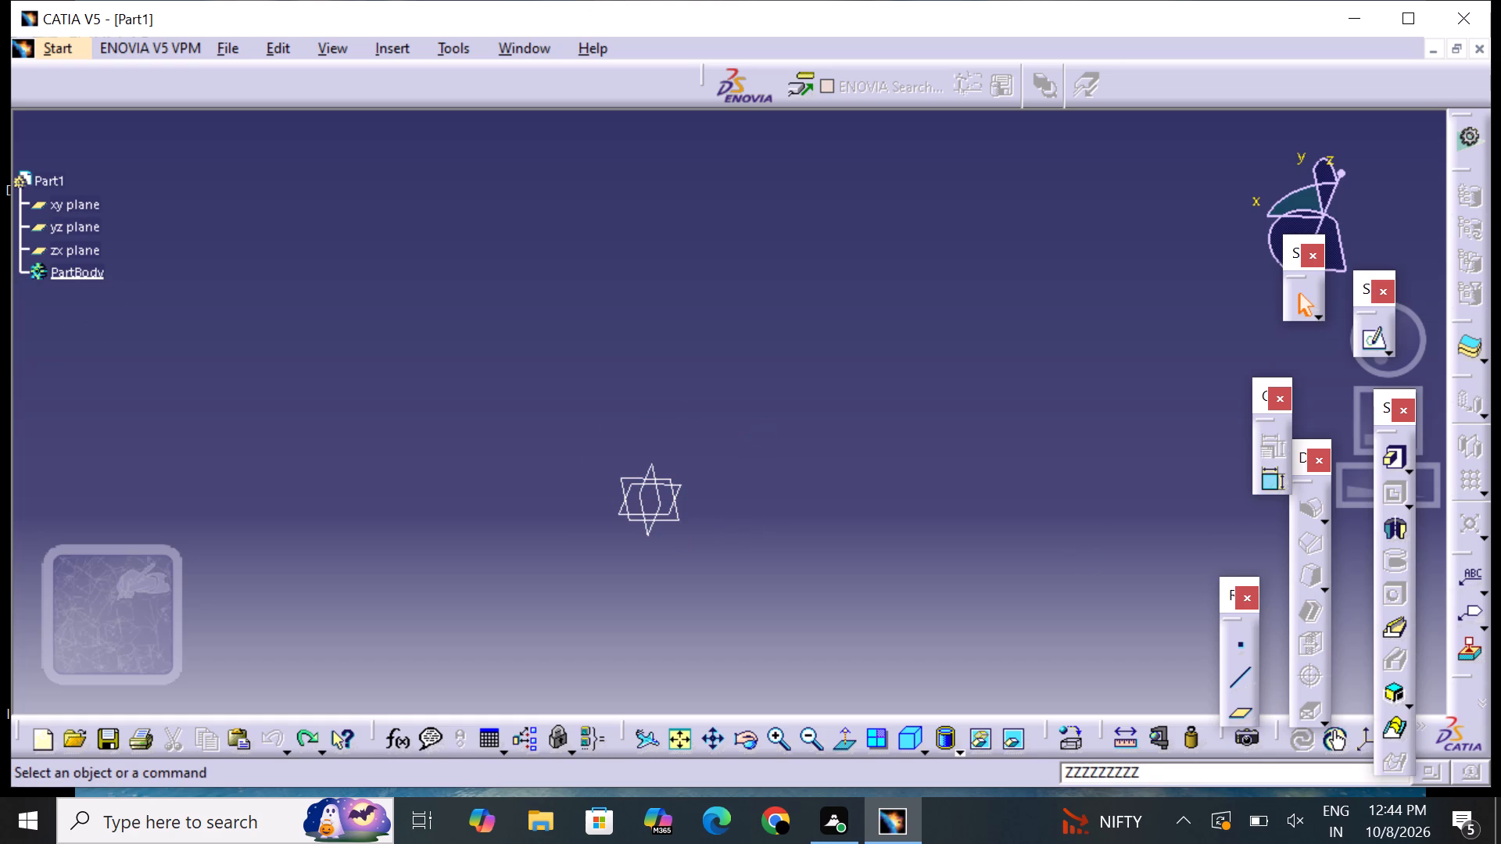
pyautogui.press('Escape')
pyautogui.press('Escape')
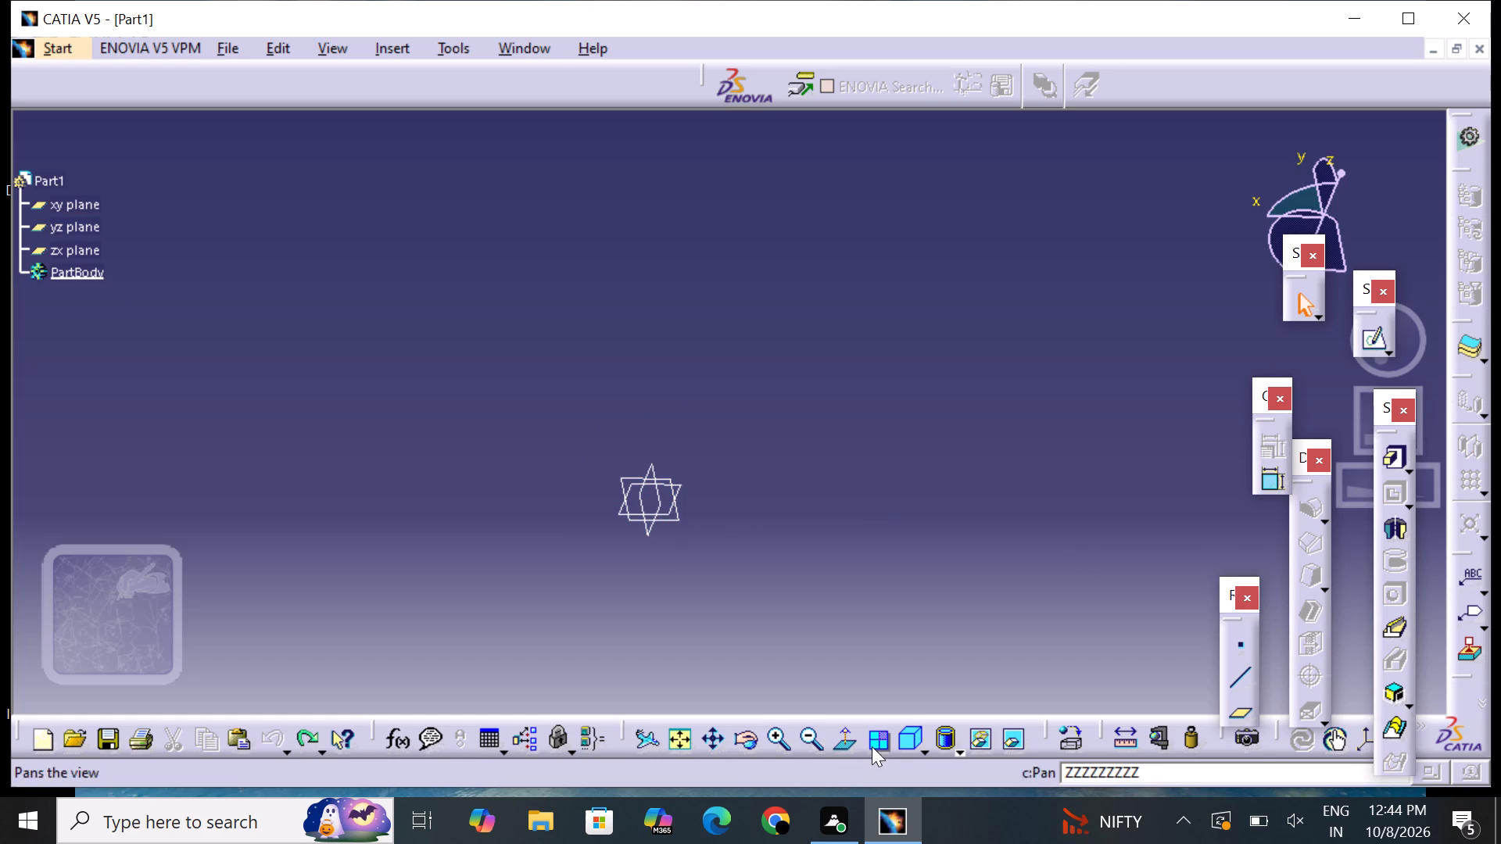
# Switch to the isometric view and open a new sketch on the xy plane.
pyautogui.click(910, 744)
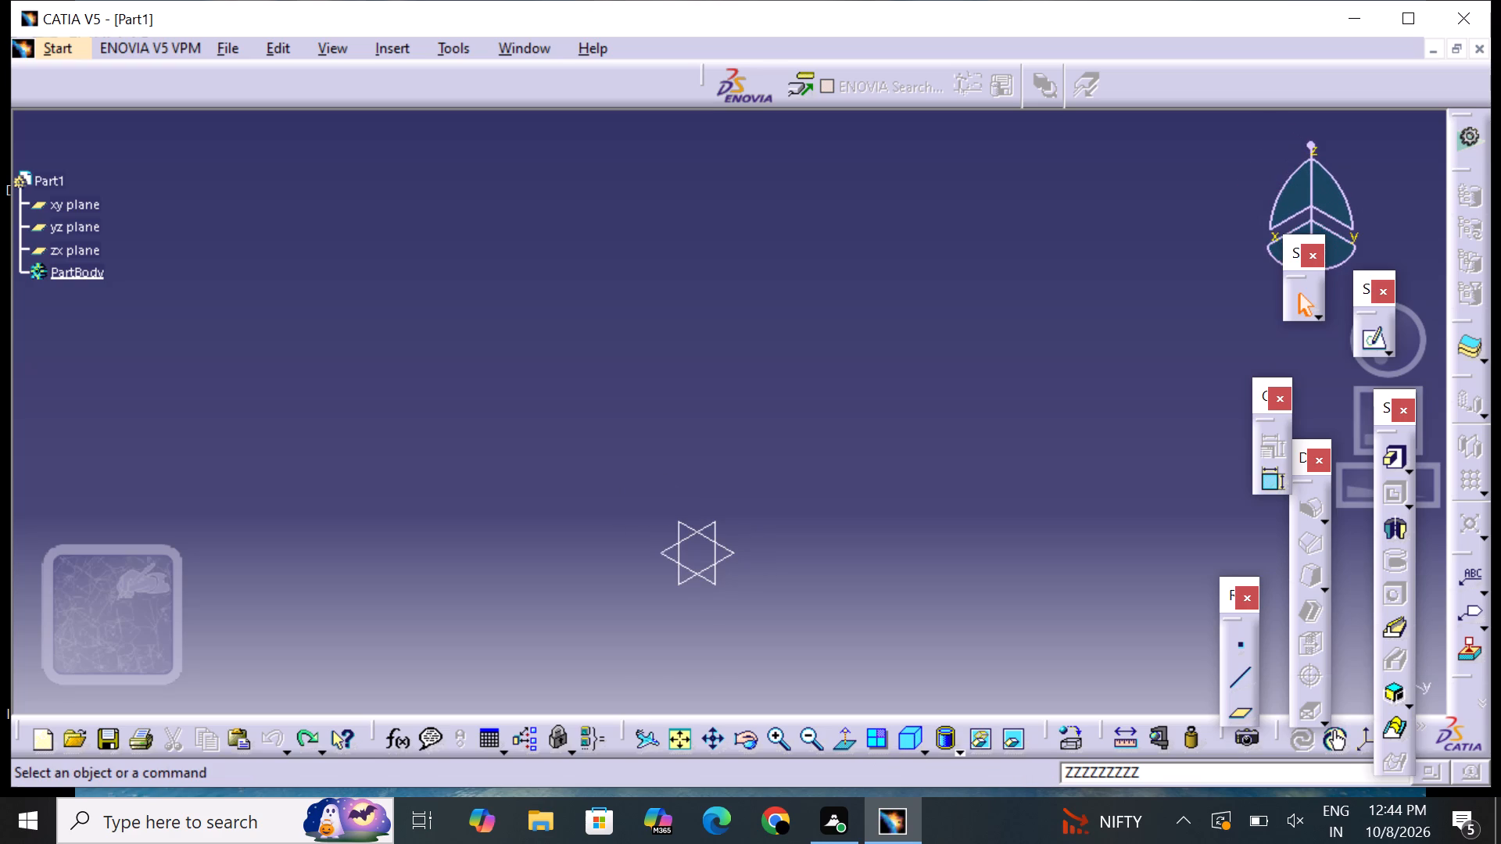
pyautogui.press('Escape')
pyautogui.click(911, 742)
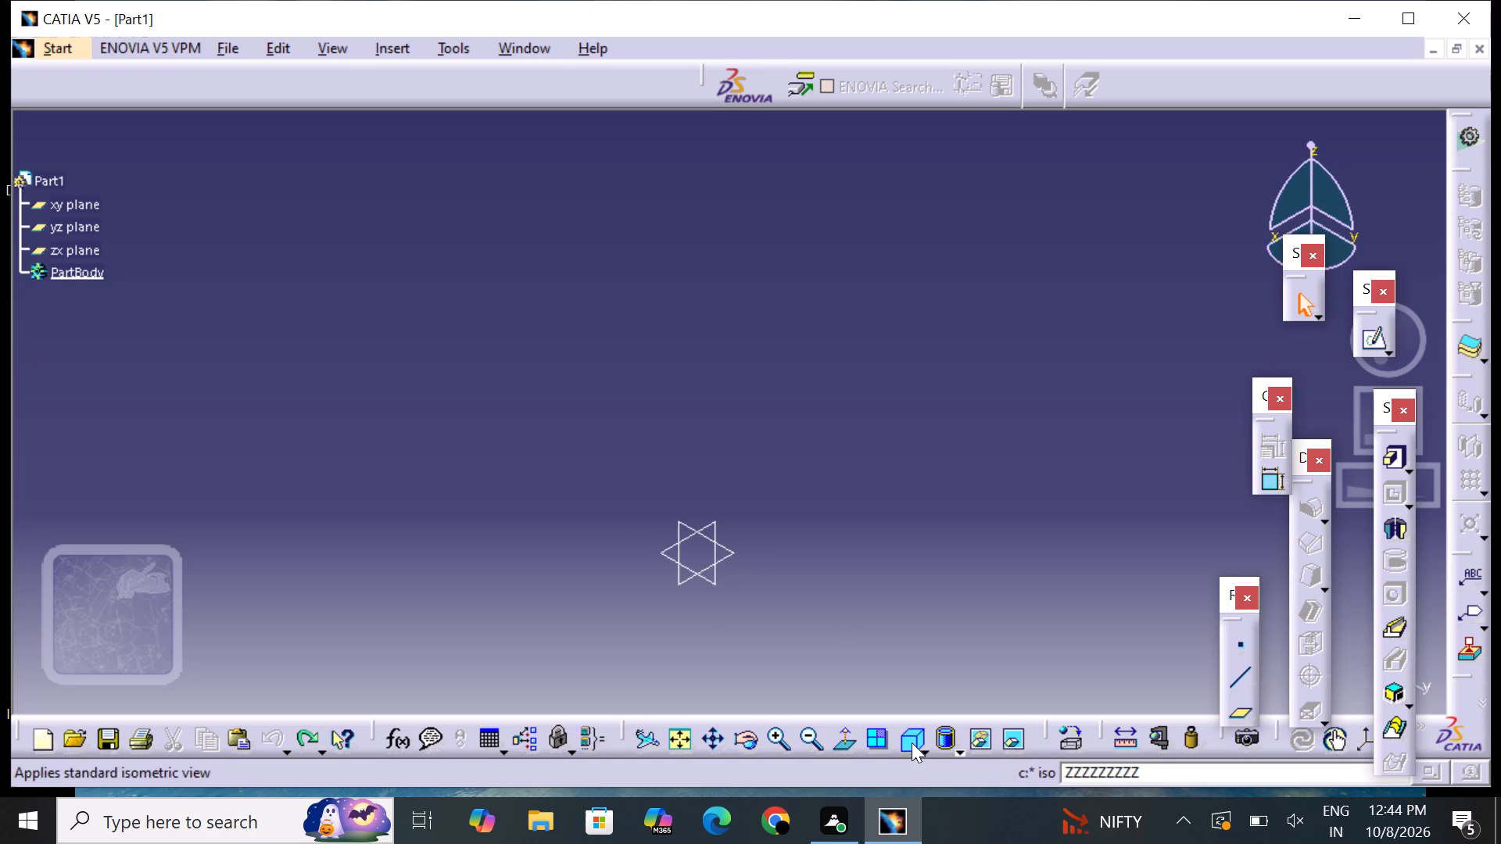
pyautogui.click(916, 746)
pyautogui.press('Escape')
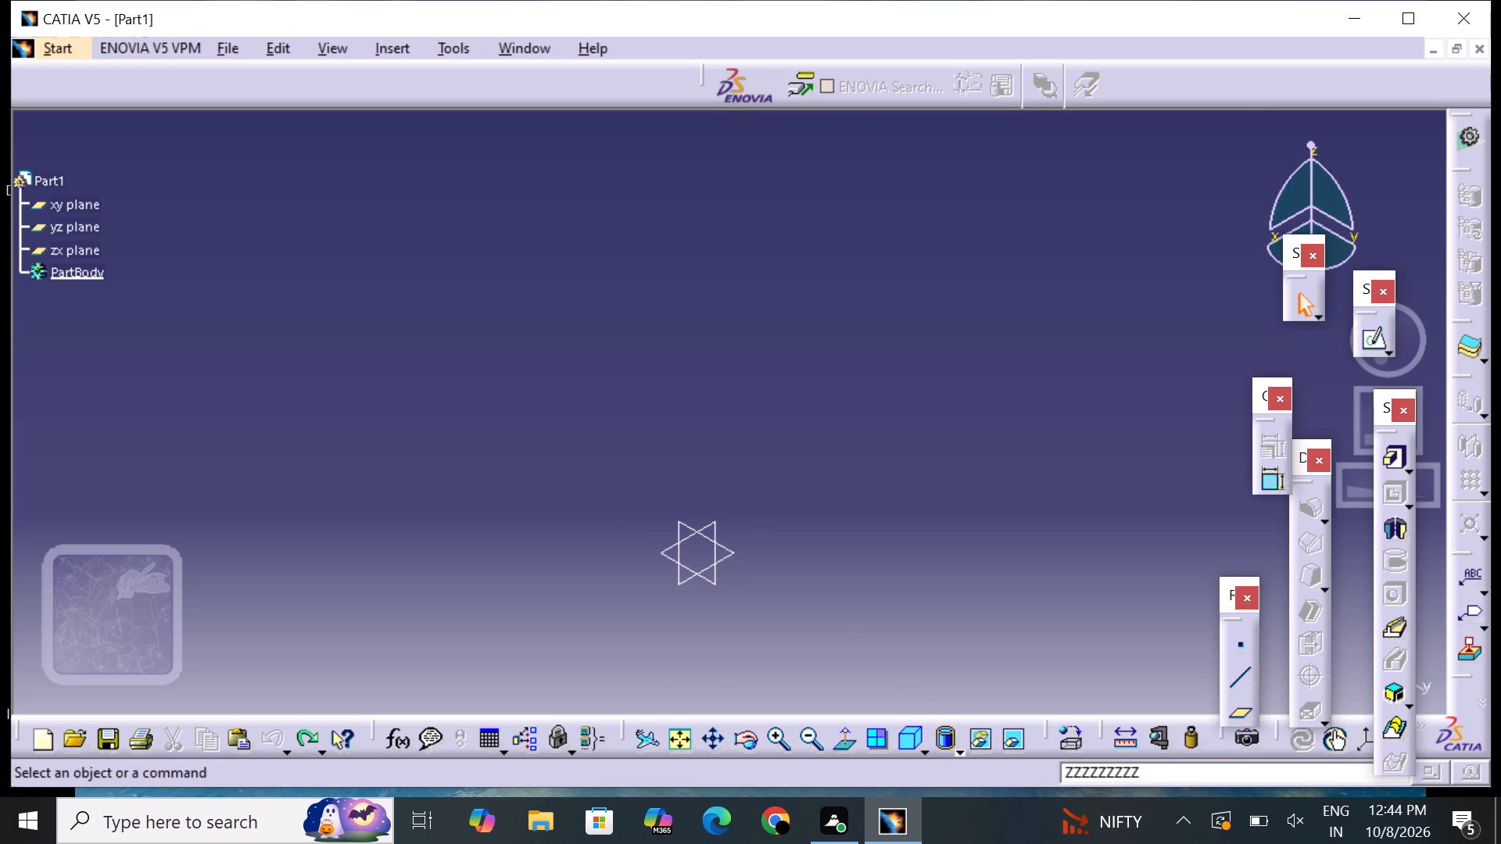
pyautogui.scroll(-1, 774, 573)
pyautogui.moveTo(772, 571); pyautogui.dragTo(771, 459, button='middle')
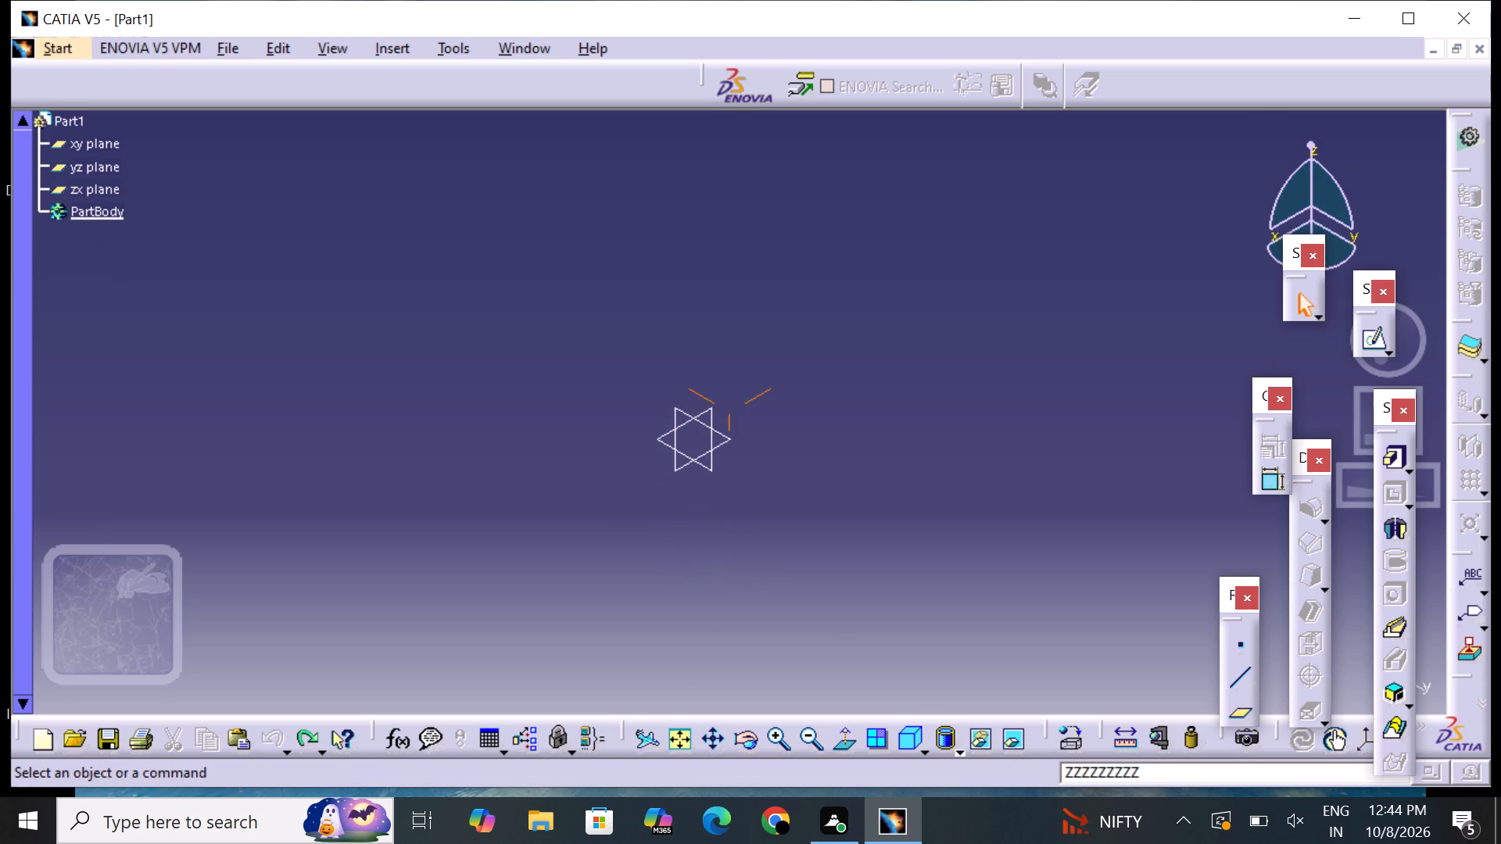
pyautogui.moveTo(771, 459); pyautogui.dragTo(779, 435, button='middle')
pyautogui.scroll(1, 779, 435)
pyautogui.click(73, 202)
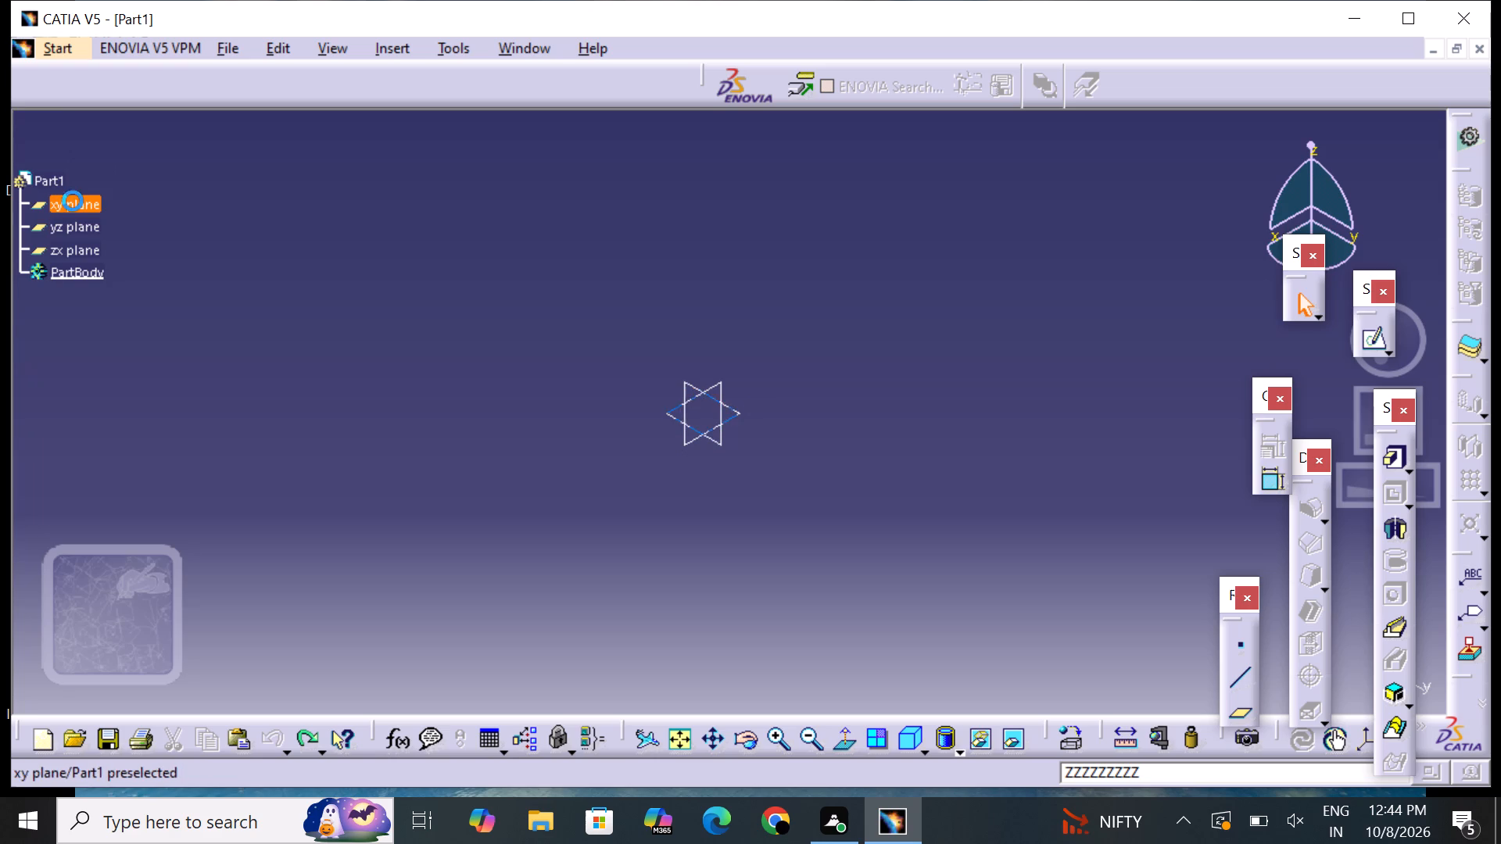
pyautogui.click(1389, 344)
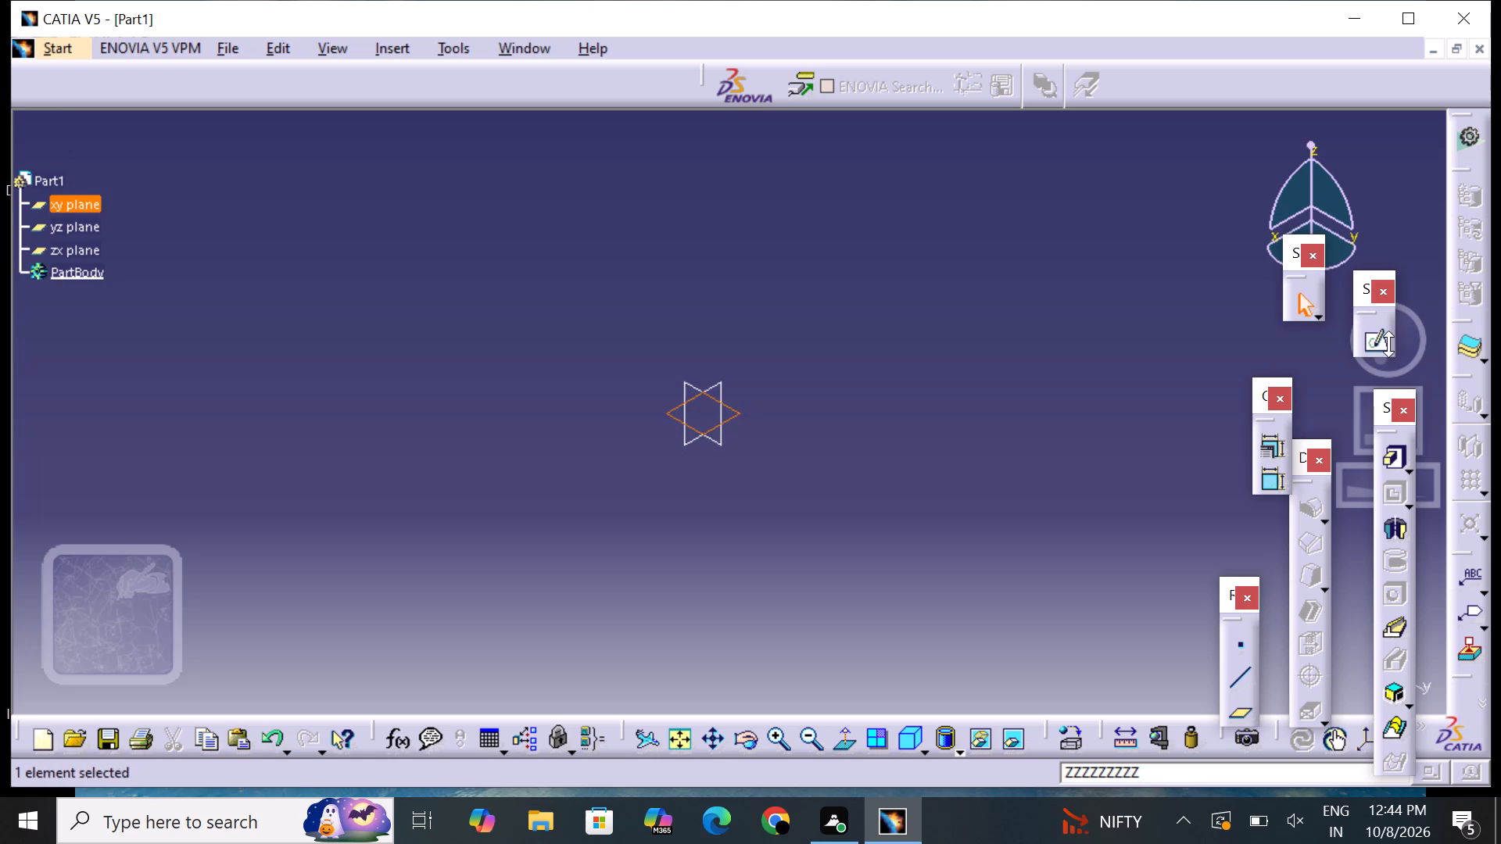
pyautogui.click(1382, 349)
pyautogui.click(1377, 338)
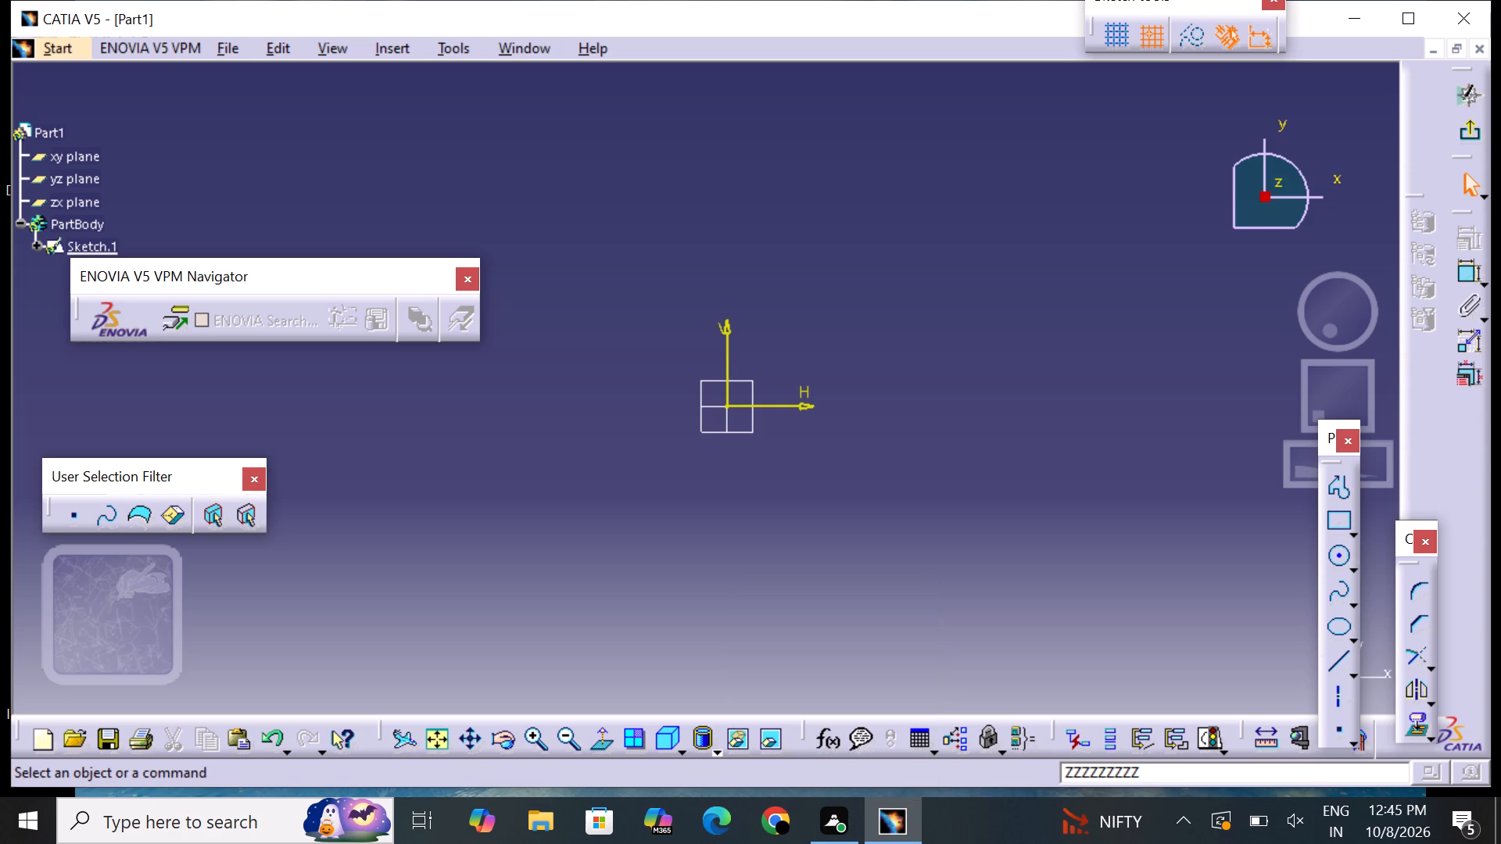
# Draw a horizontal axis line through the origin along the H direction, starting at H -100 mm.
pyautogui.click(1338, 694)
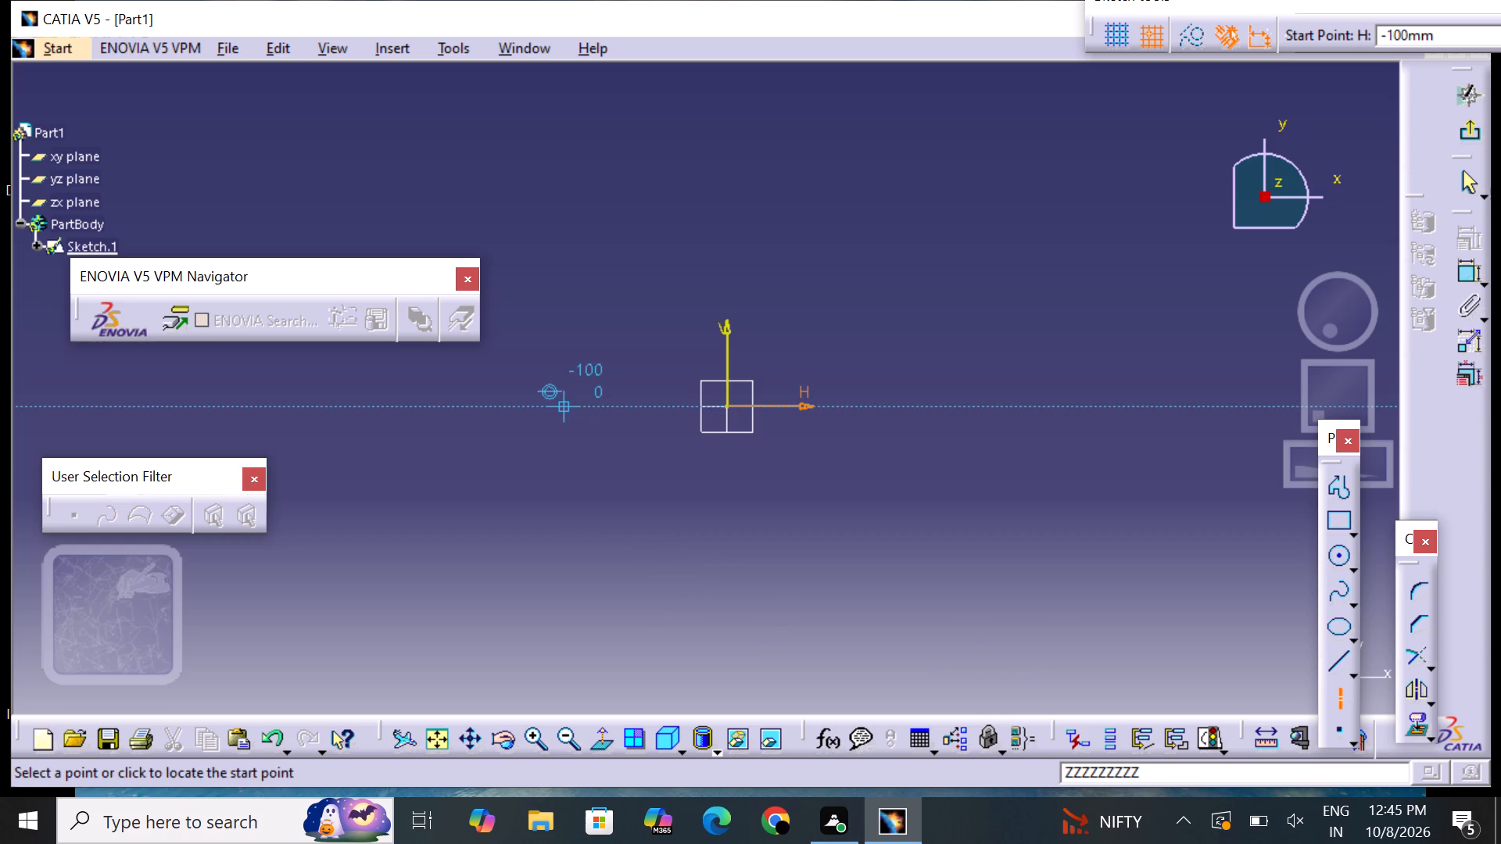
pyautogui.click(571, 405)
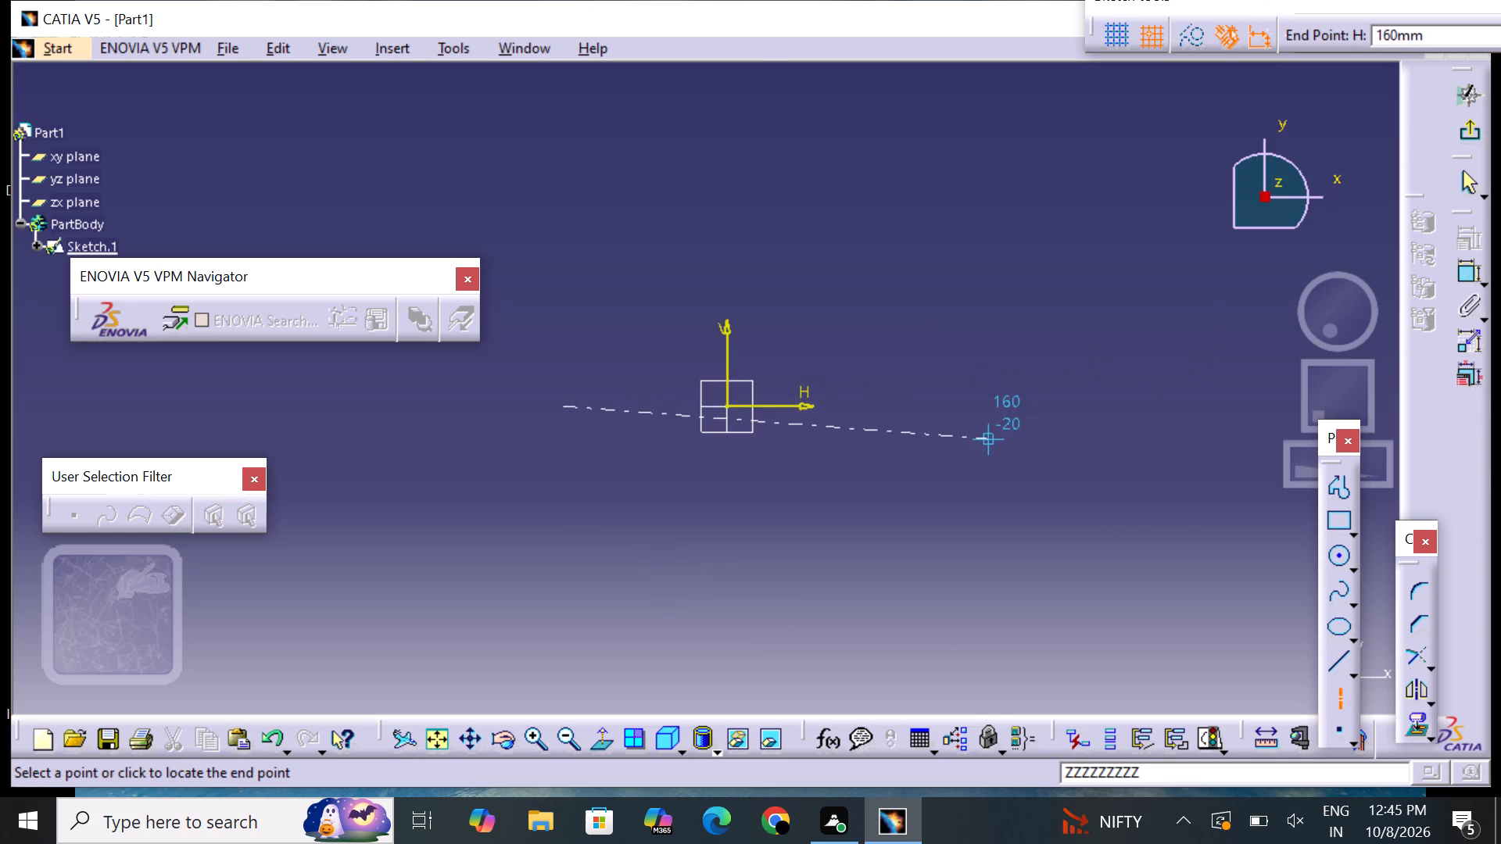
pyautogui.click(960, 408)
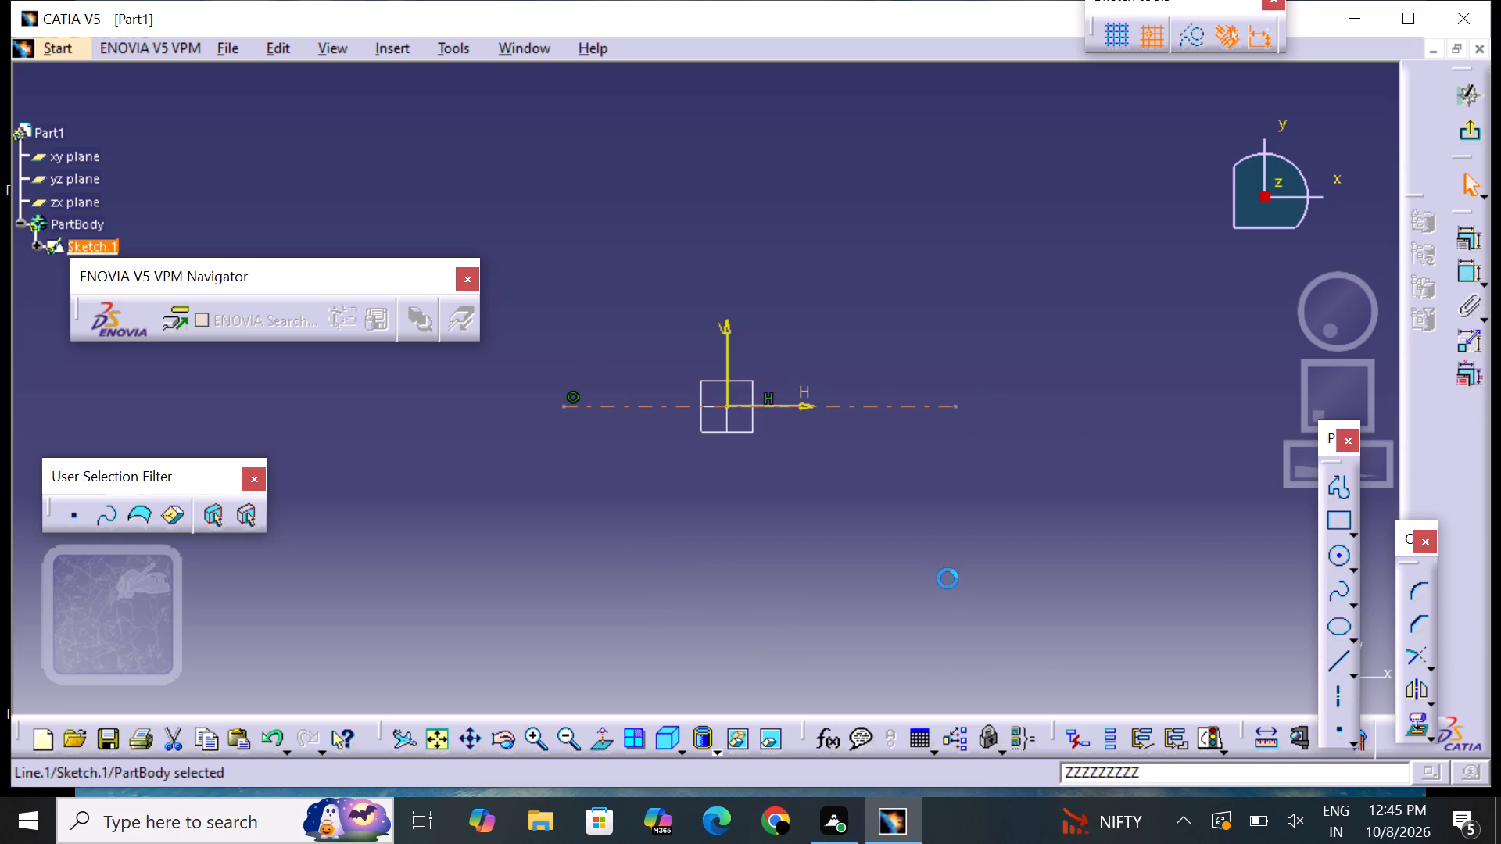
pyautogui.click(950, 578)
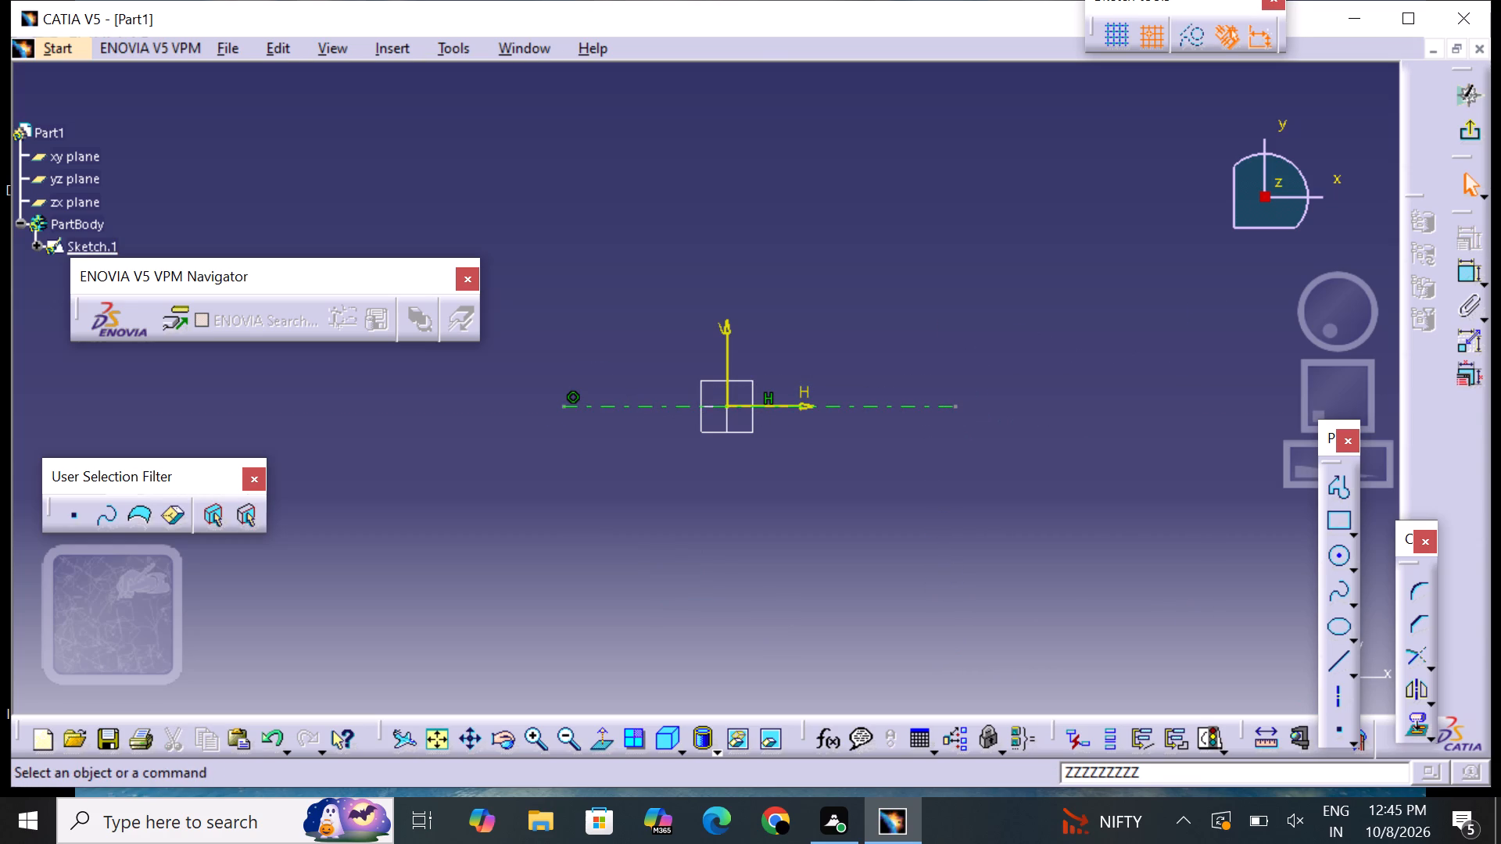
# Draw a closed rectangular profile starting at H 0, V 50 mm on the V axis, through H -40 mm, down to V -40 mm.
pyautogui.click(1339, 485)
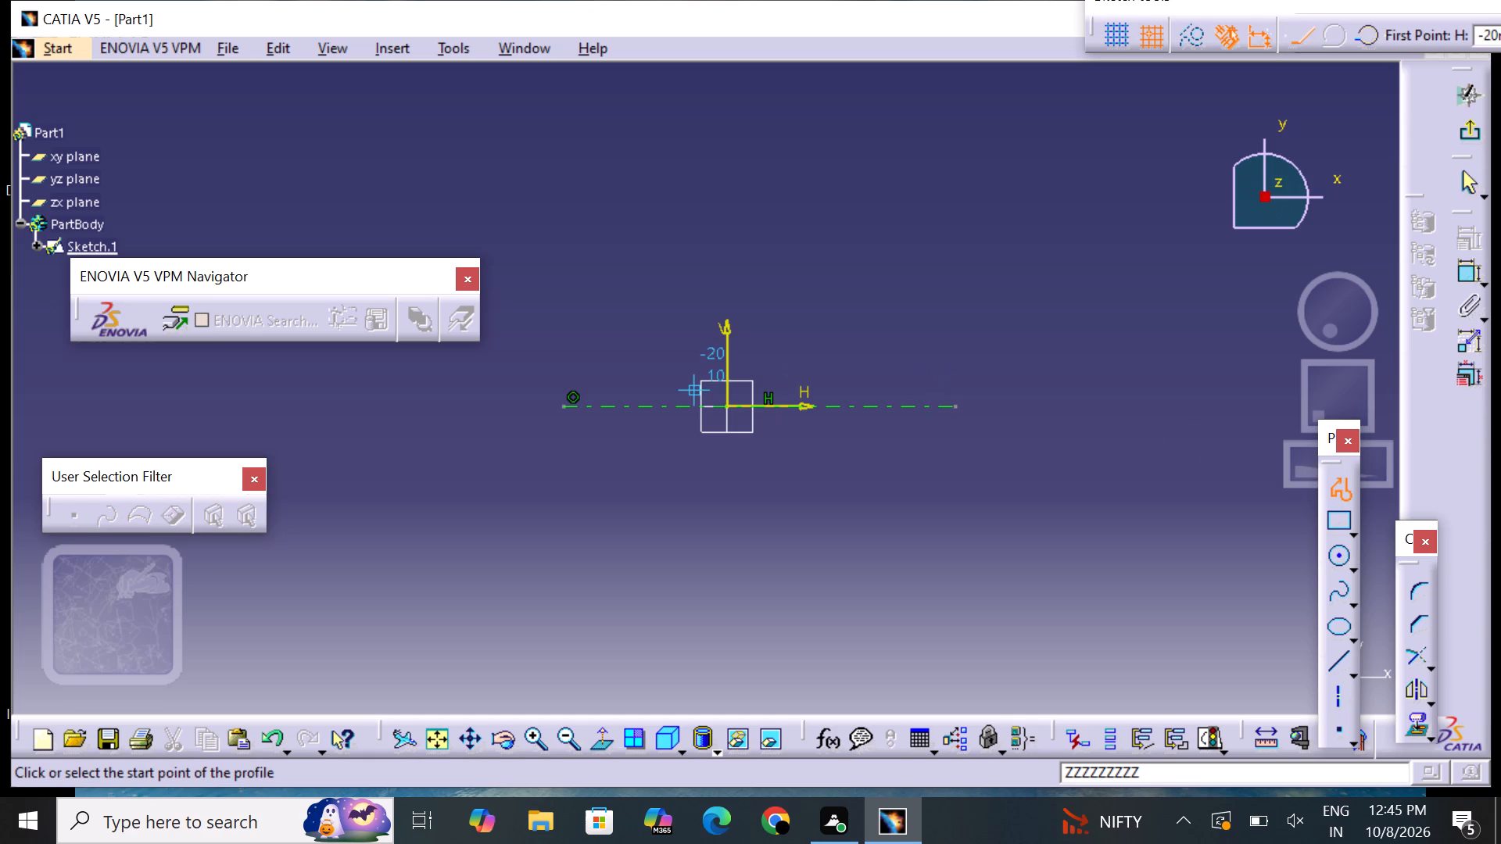
pyautogui.click(723, 328)
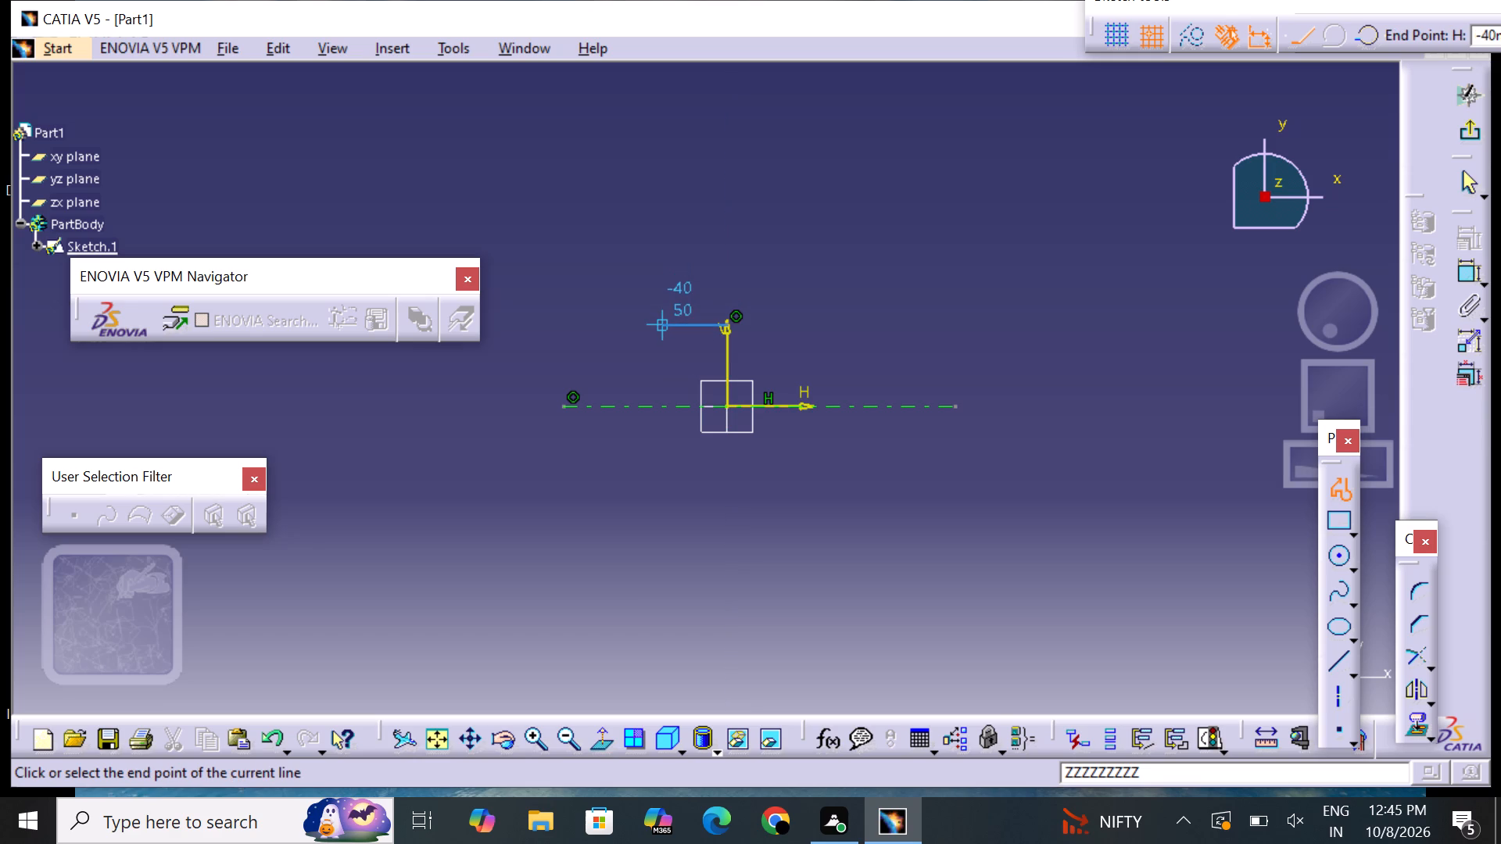
pyautogui.click(665, 328)
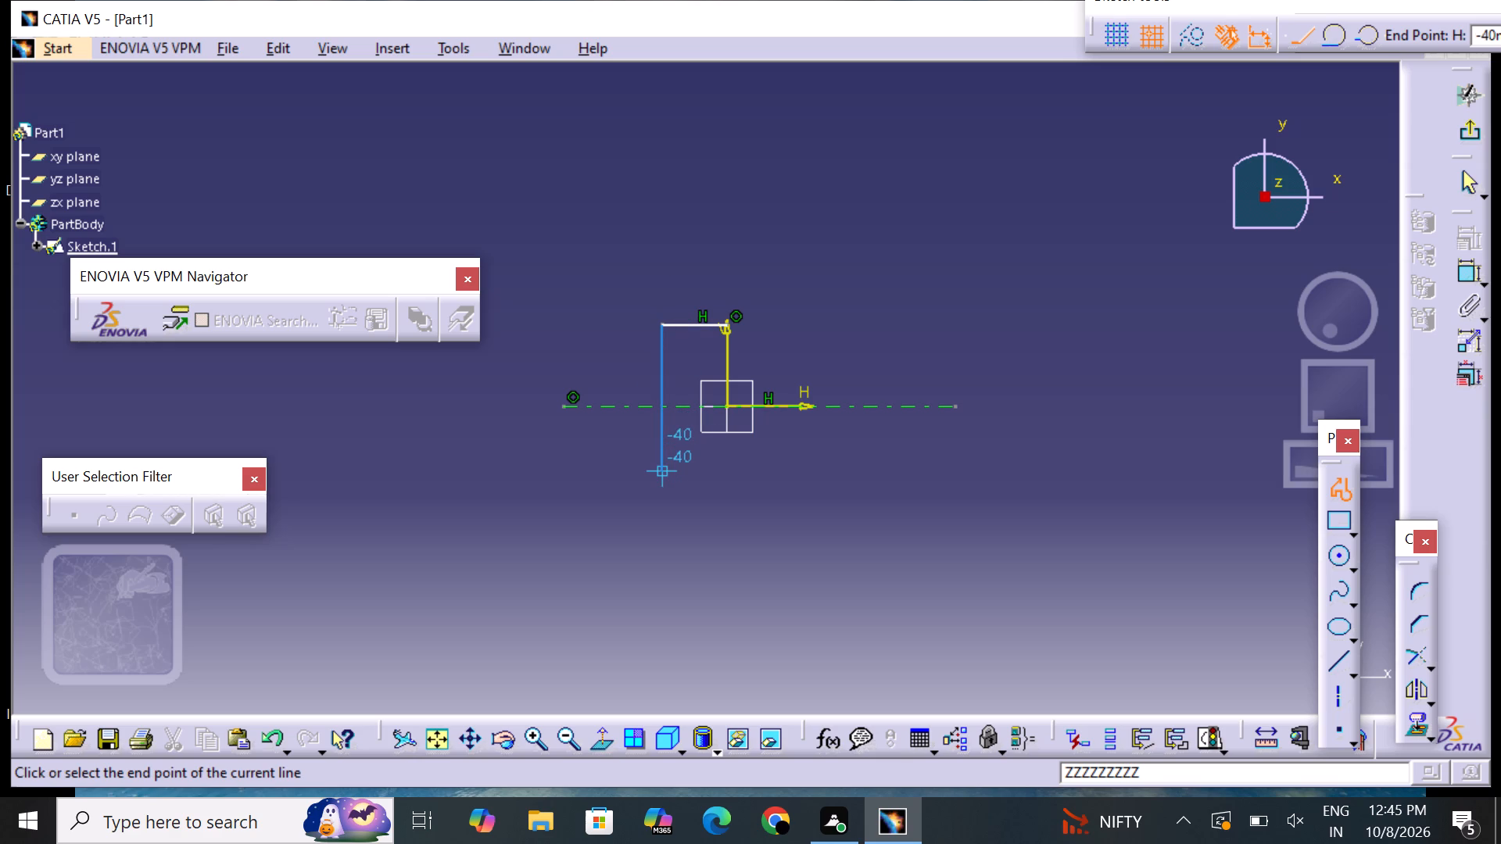
pyautogui.click(665, 467)
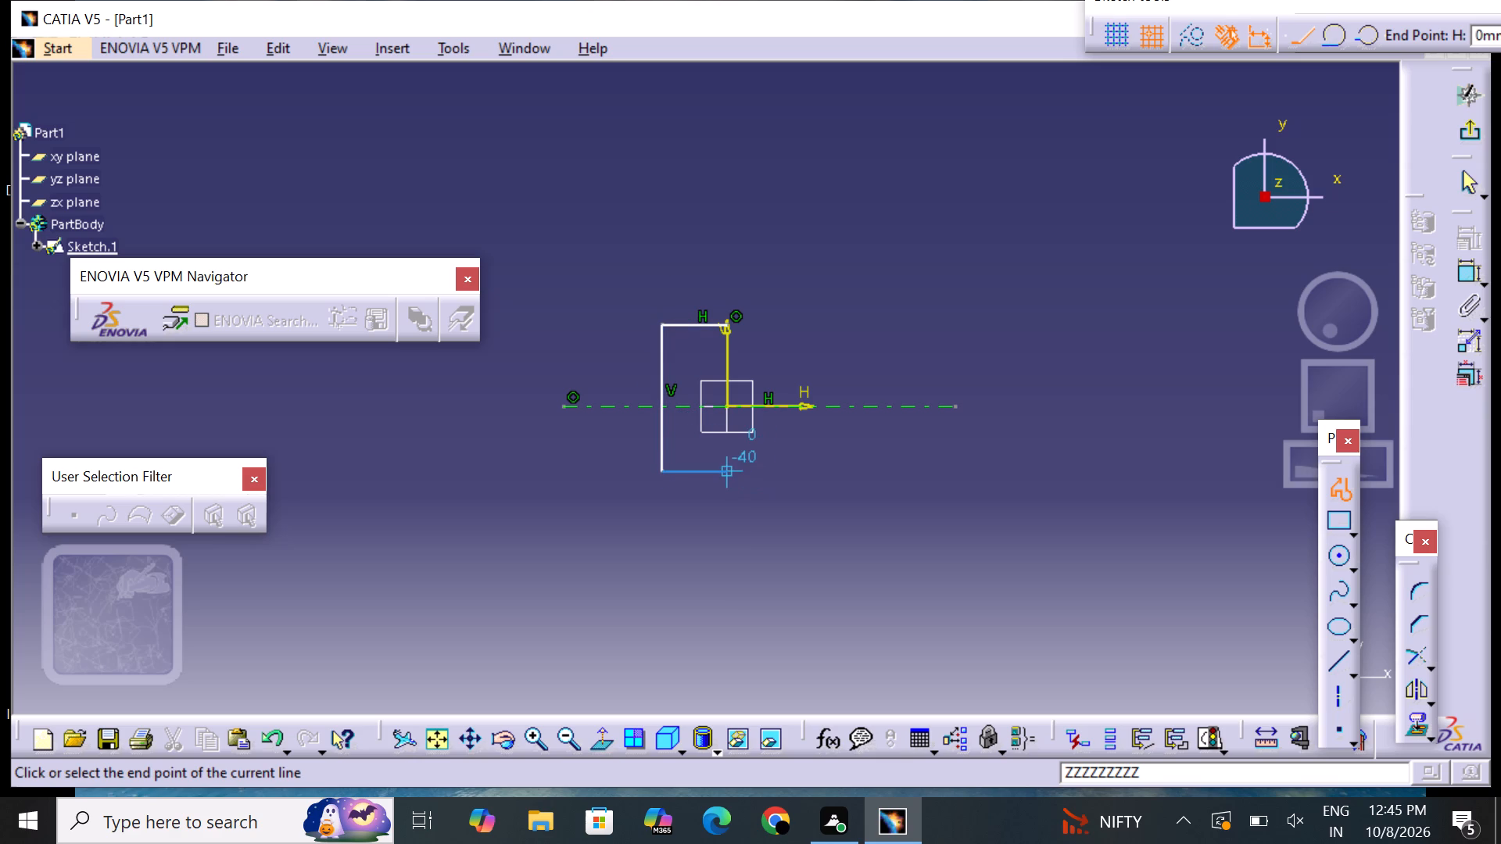
pyautogui.click(732, 471)
pyautogui.click(733, 330)
pyautogui.press('Escape')
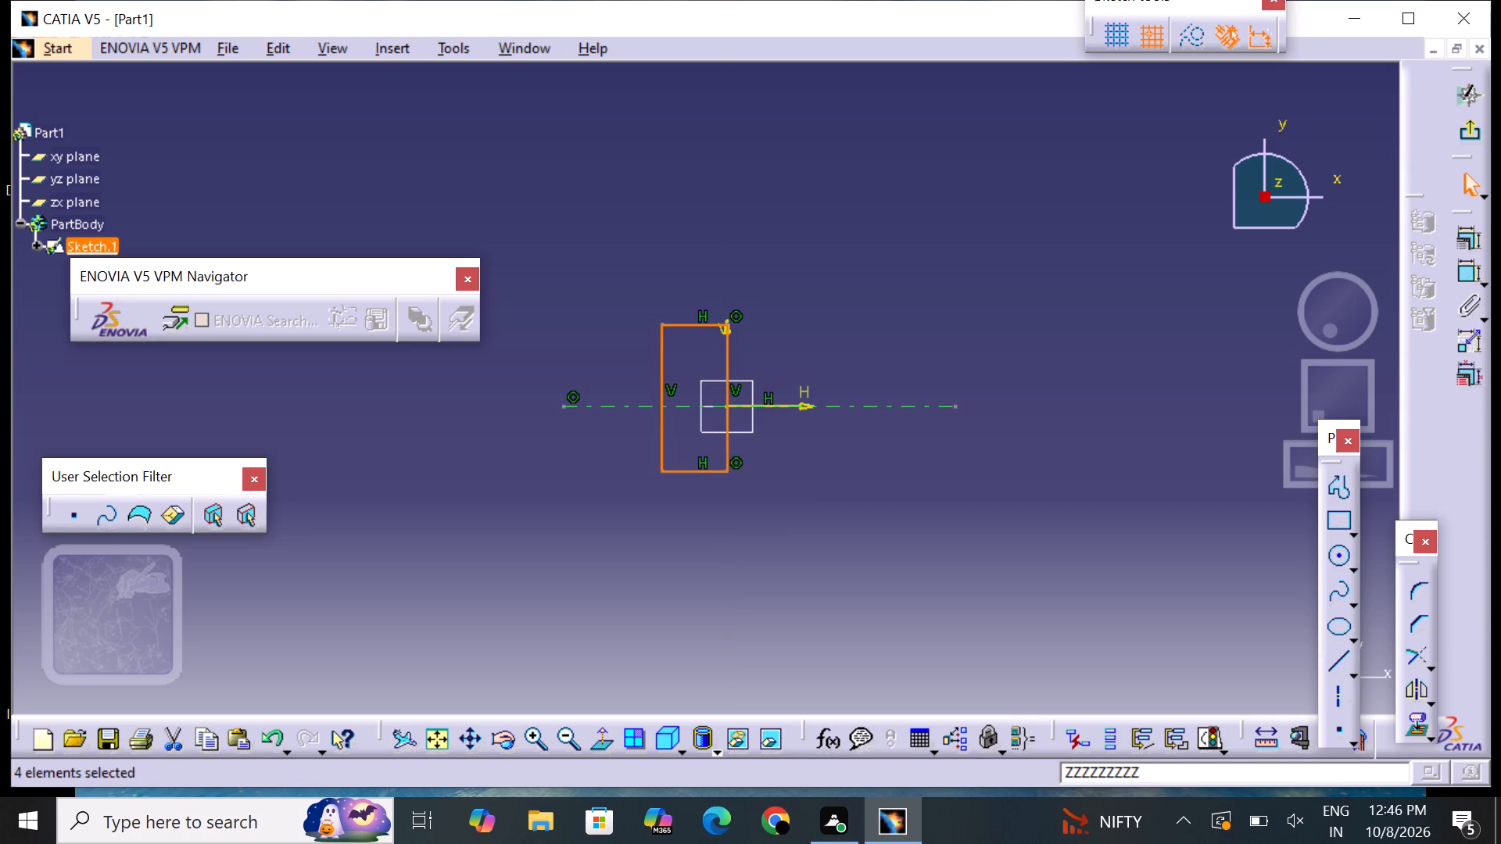
pyautogui.press('Escape')
pyautogui.press('Escape')
# Add an adjoining stepped profile from the rectangle's outer vertical edge at V 30 mm, out to H -80 mm and down to V -30 mm.
pyautogui.click(1340, 485)
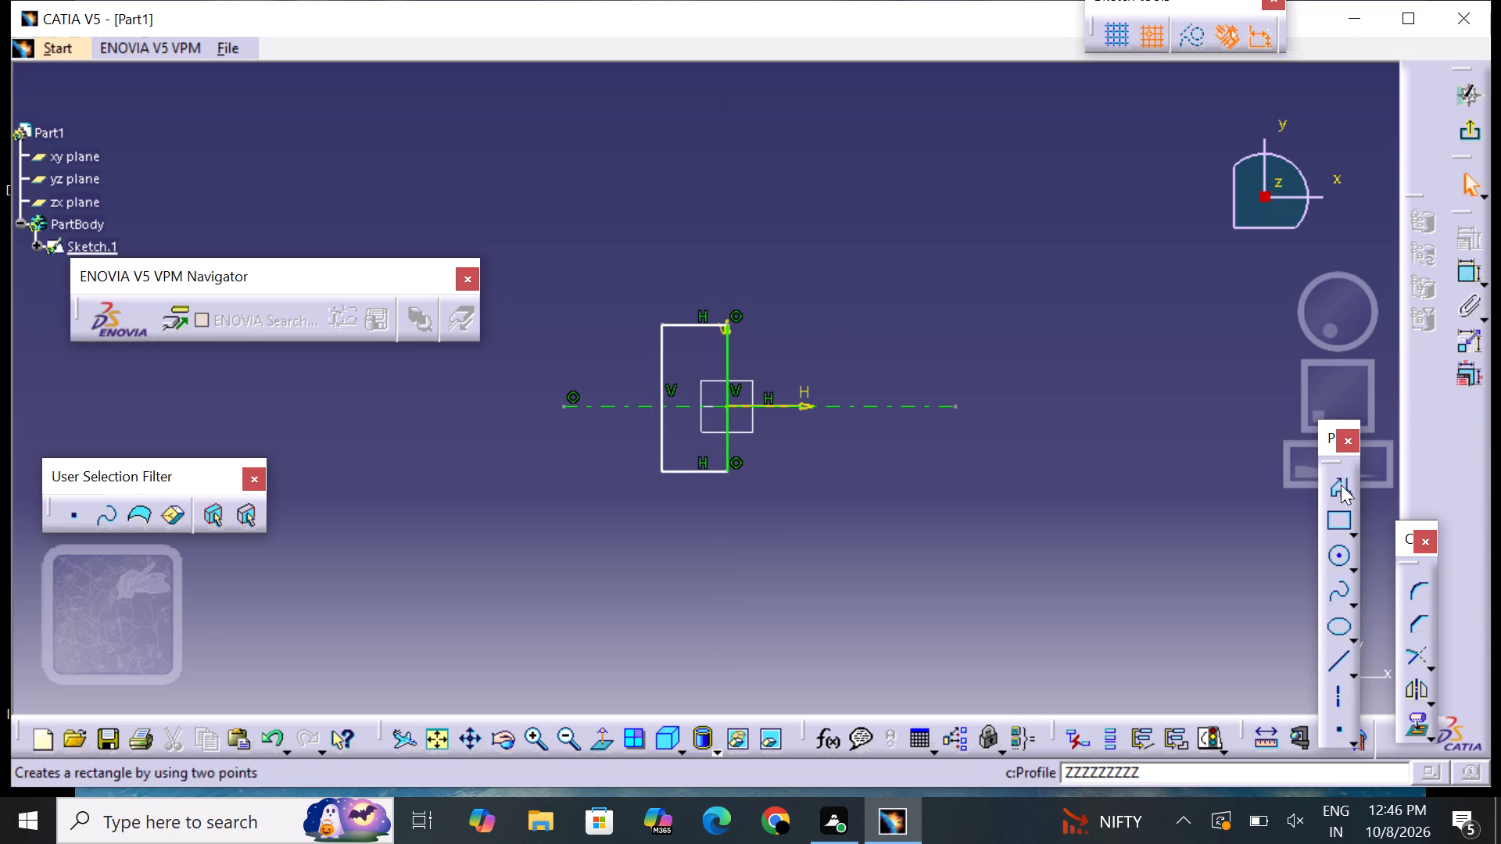
pyautogui.click(661, 354)
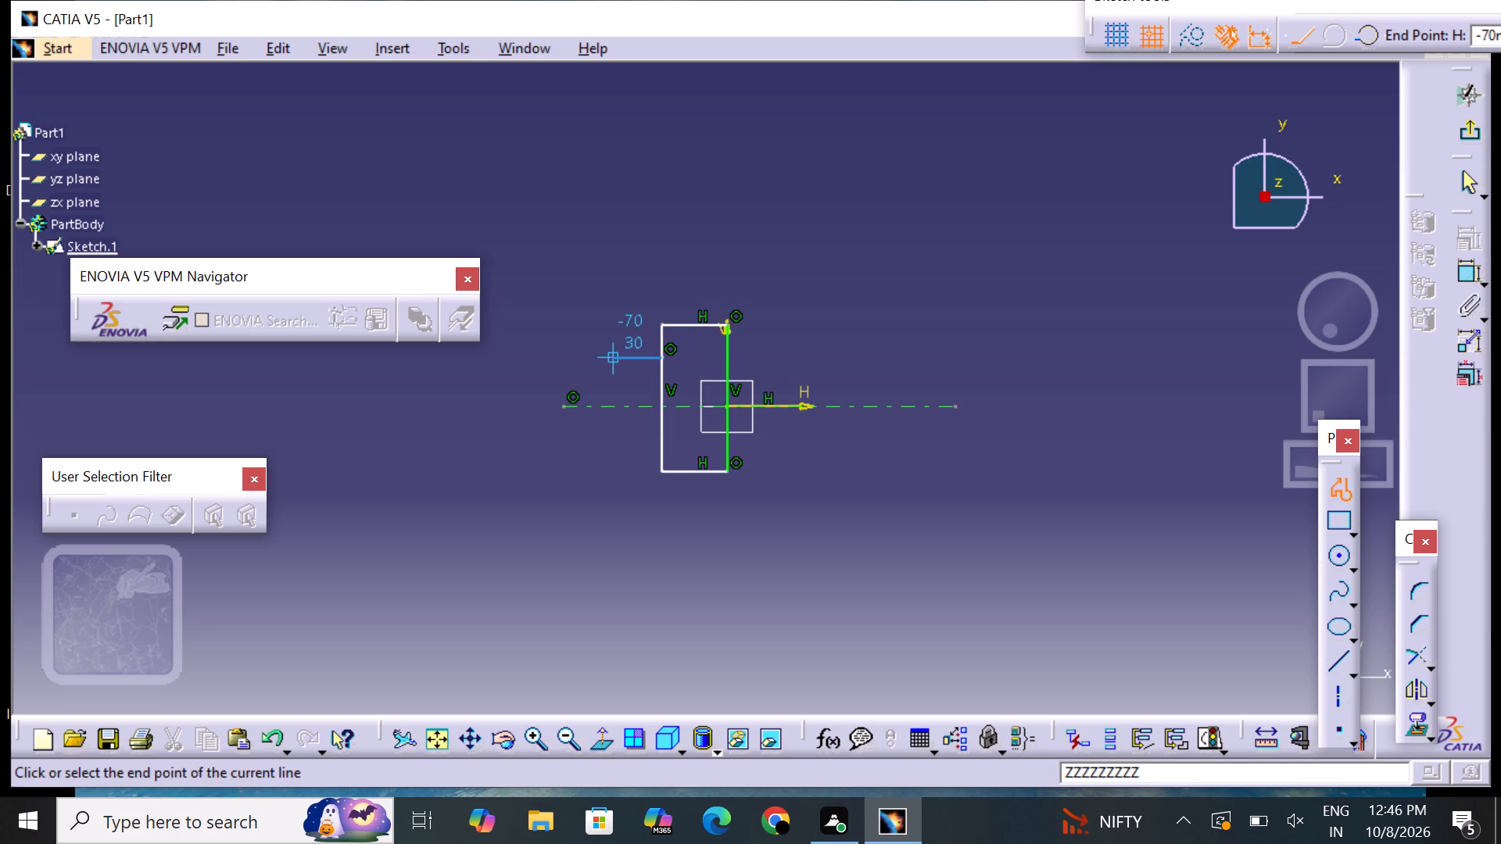
pyautogui.click(604, 355)
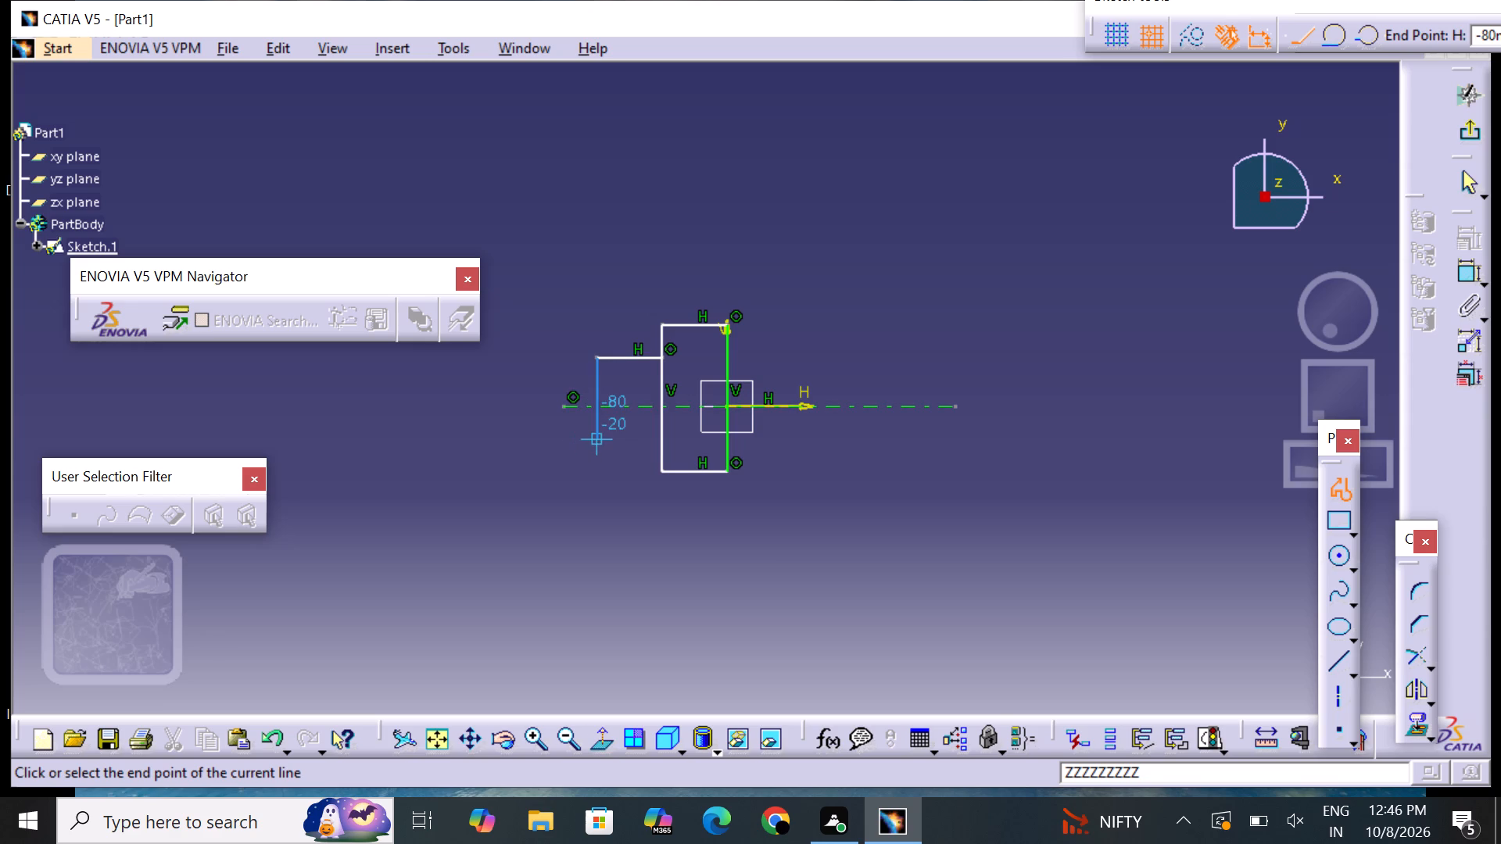
pyautogui.click(595, 449)
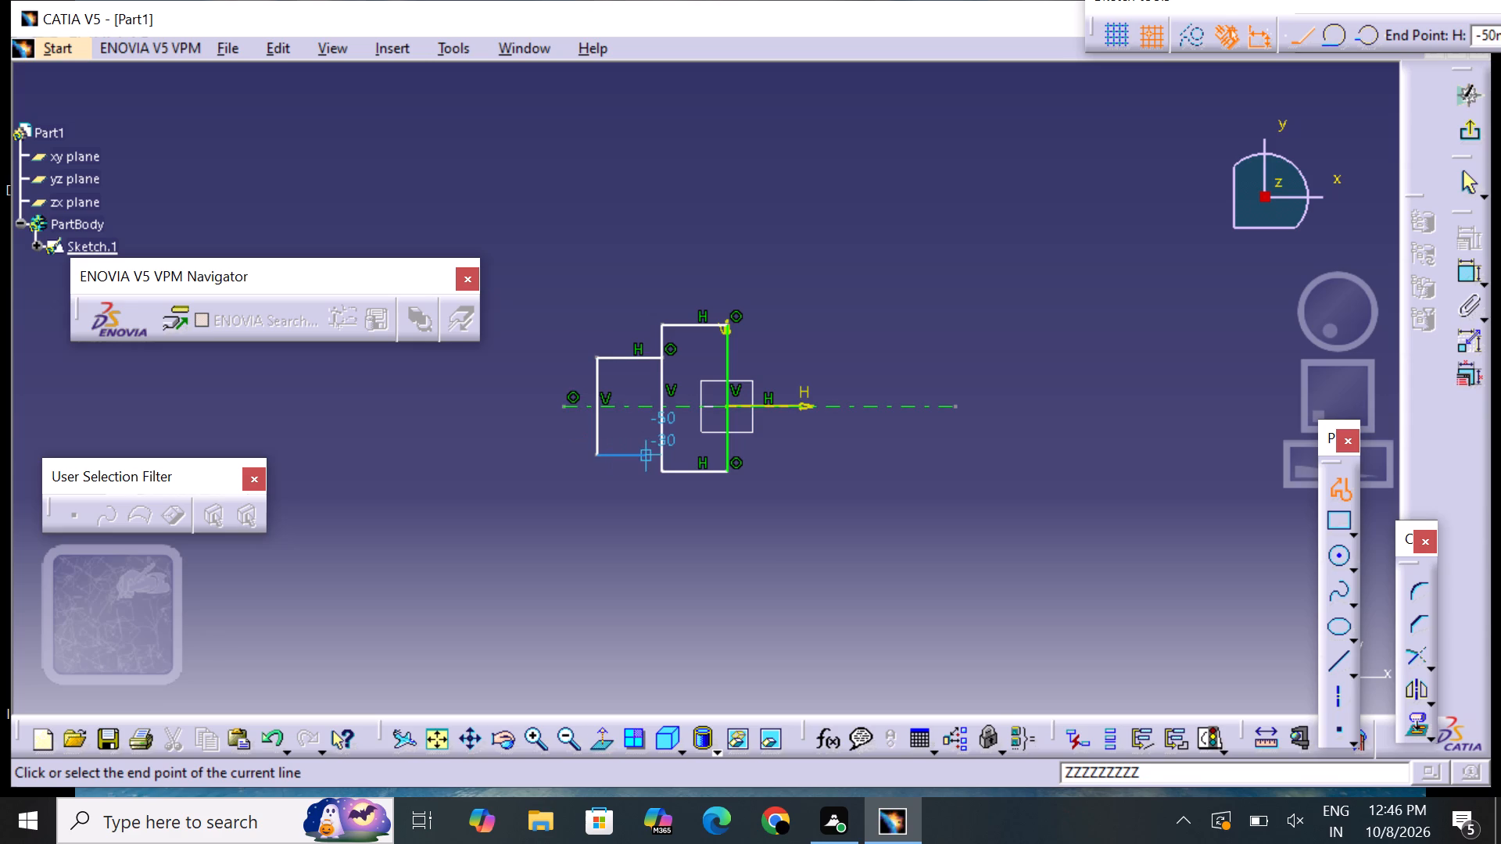
pyautogui.click(658, 452)
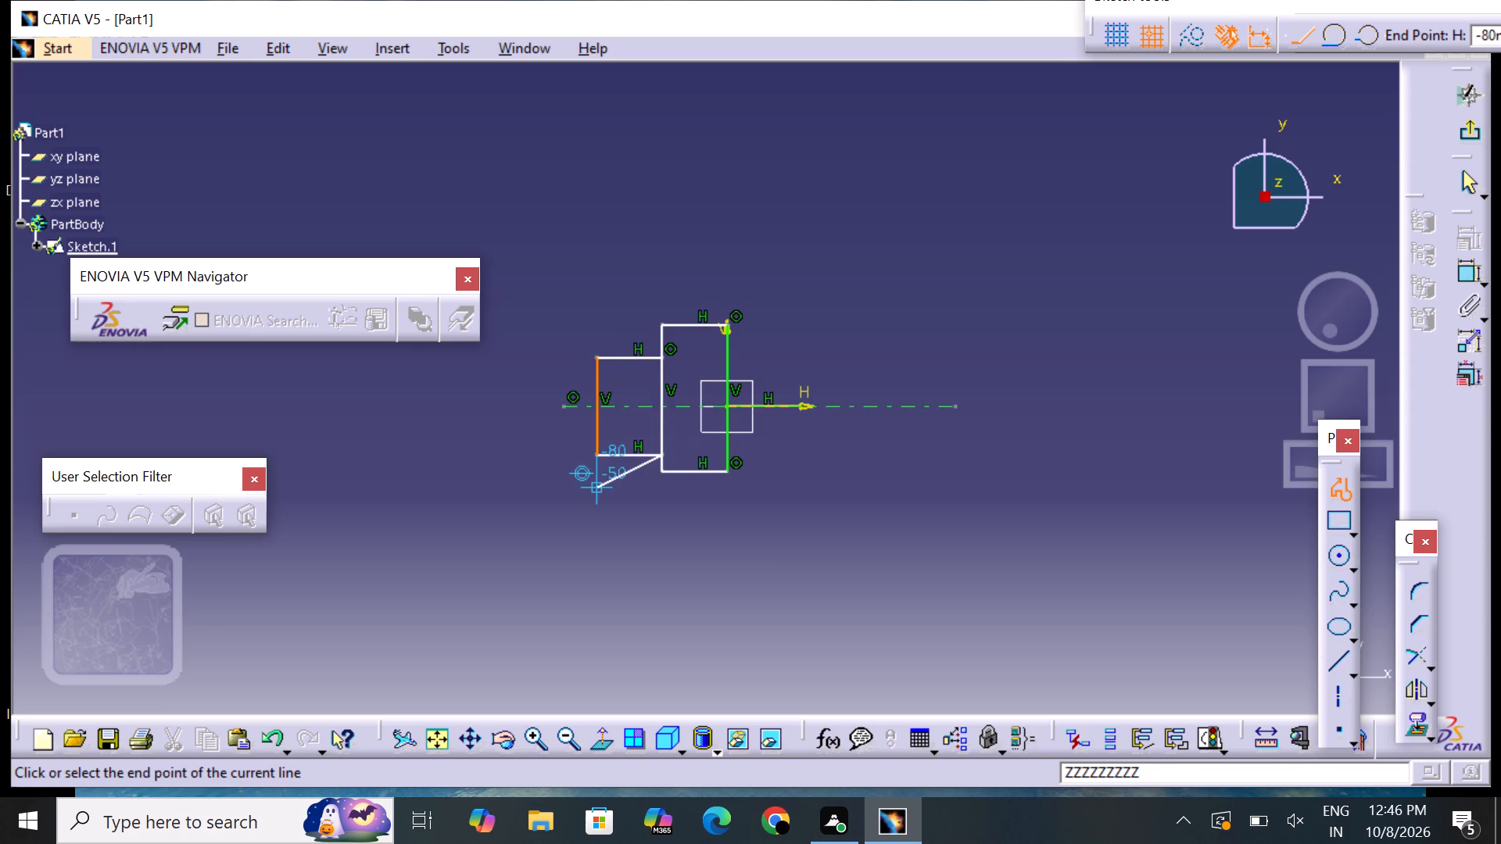
pyautogui.press('Escape')
pyautogui.press('Escape')
pyautogui.press('Escape')
pyautogui.press('Escape')
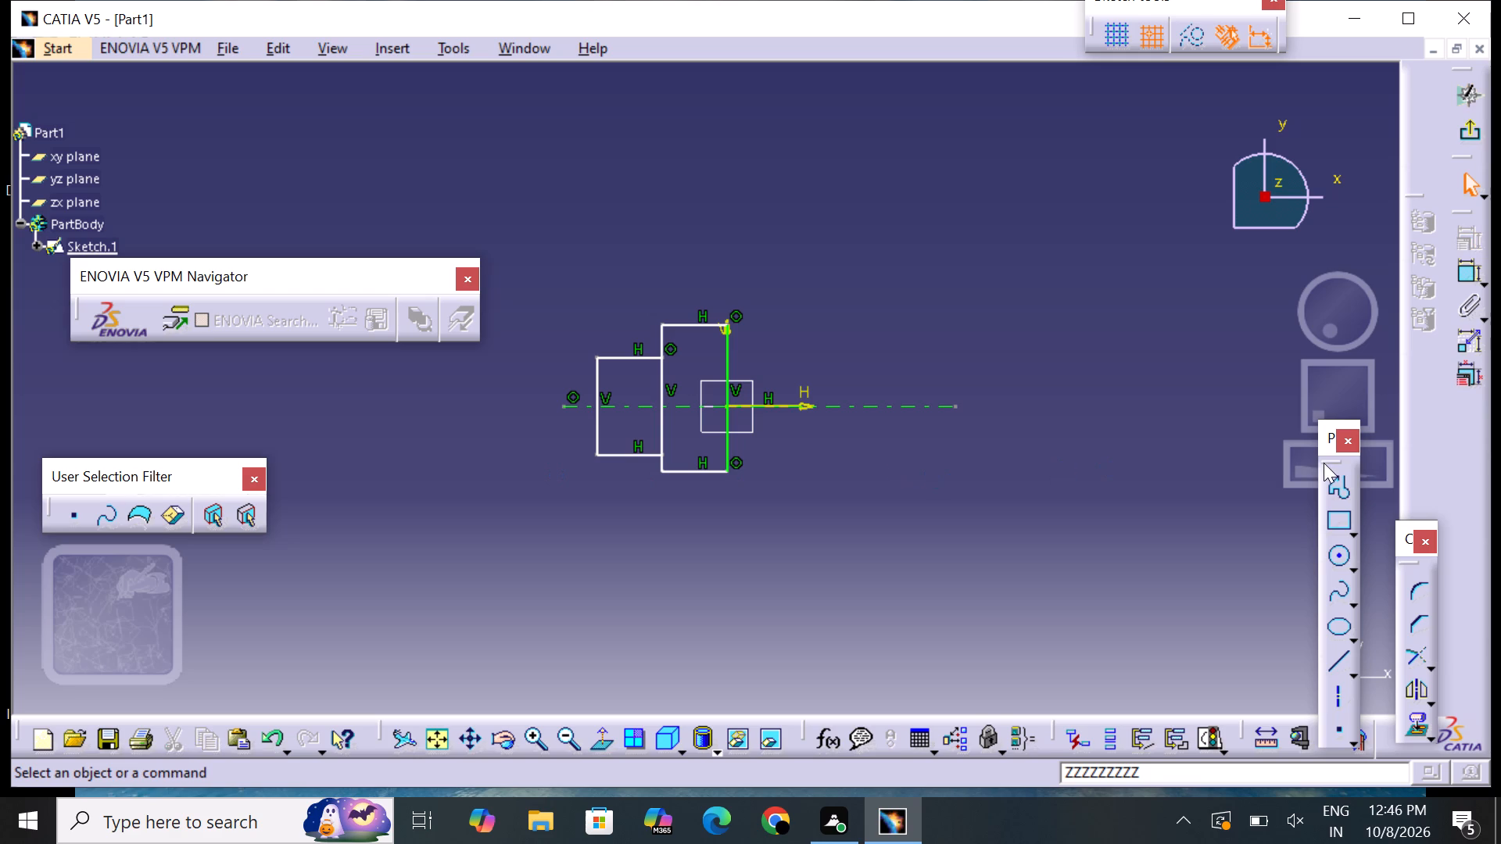
# Add a narrower, longer third profile outward from the H -80 mm edge, spanning V 20 mm to V -20 mm.
pyautogui.click(1342, 491)
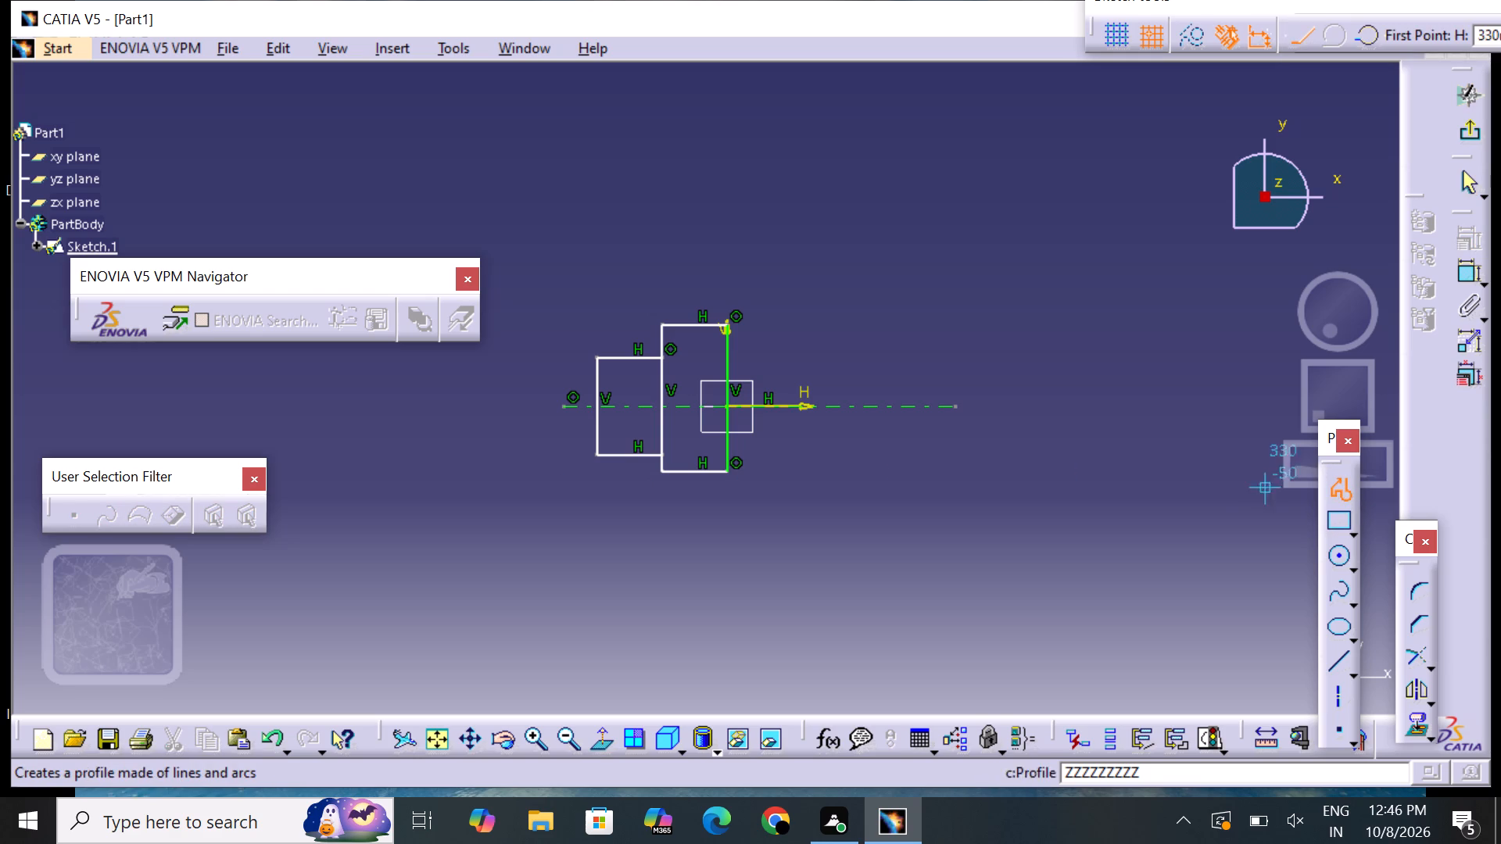
pyautogui.click(600, 378)
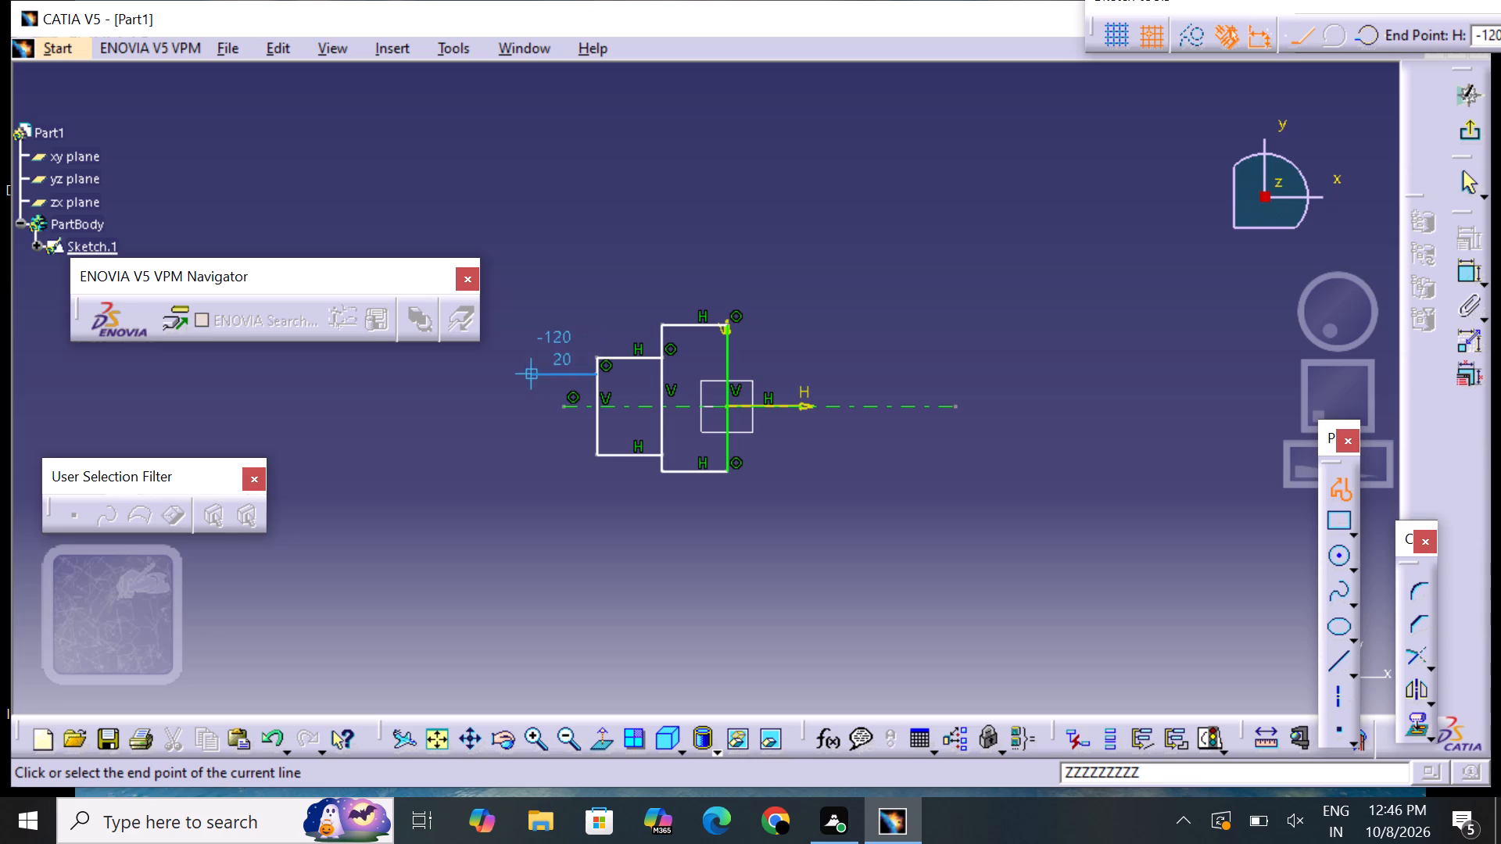
pyautogui.click(477, 379)
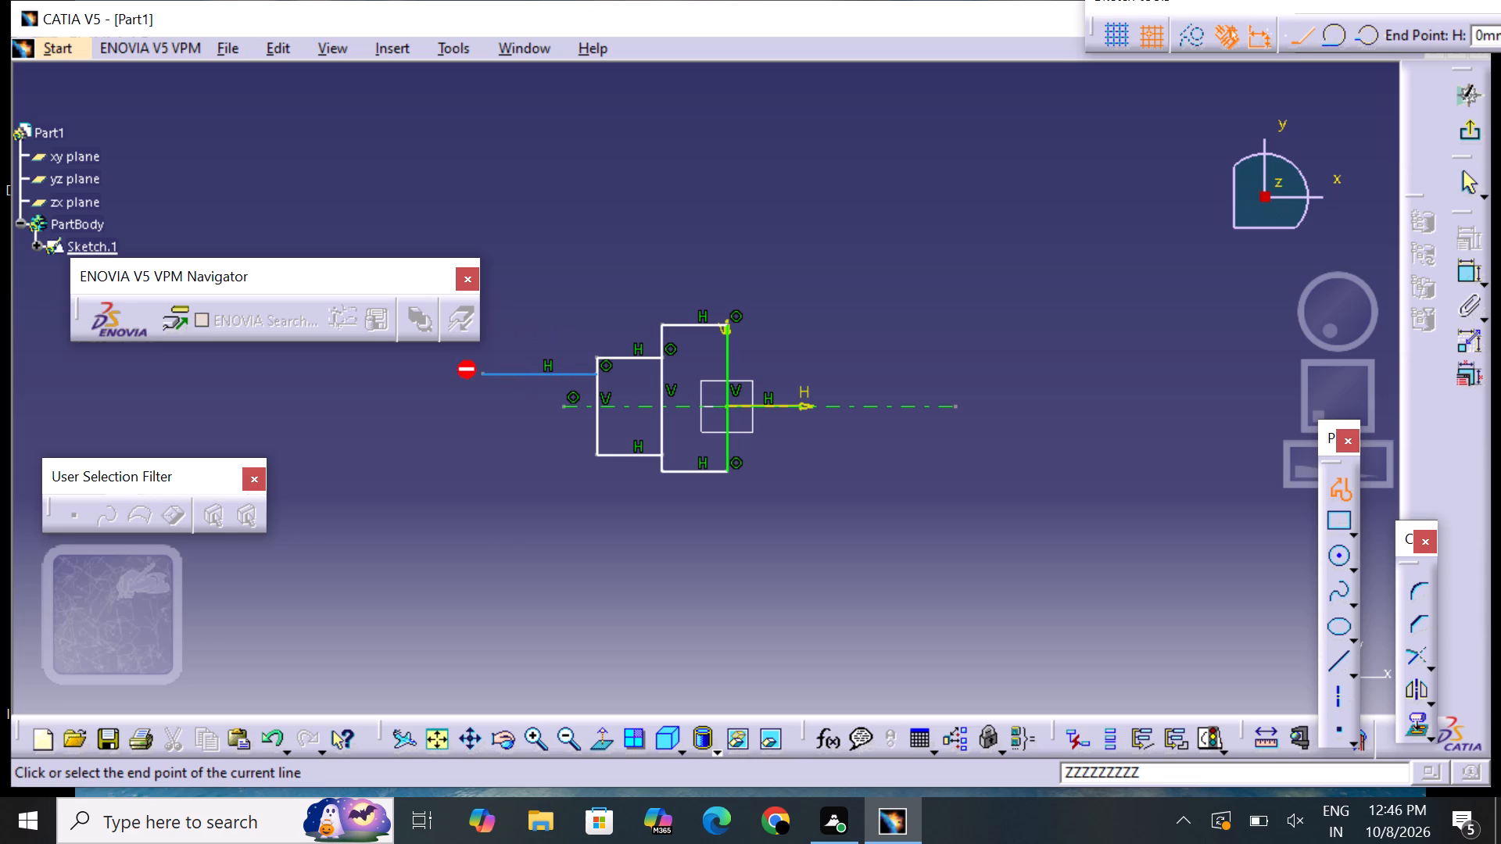
pyautogui.click(476, 435)
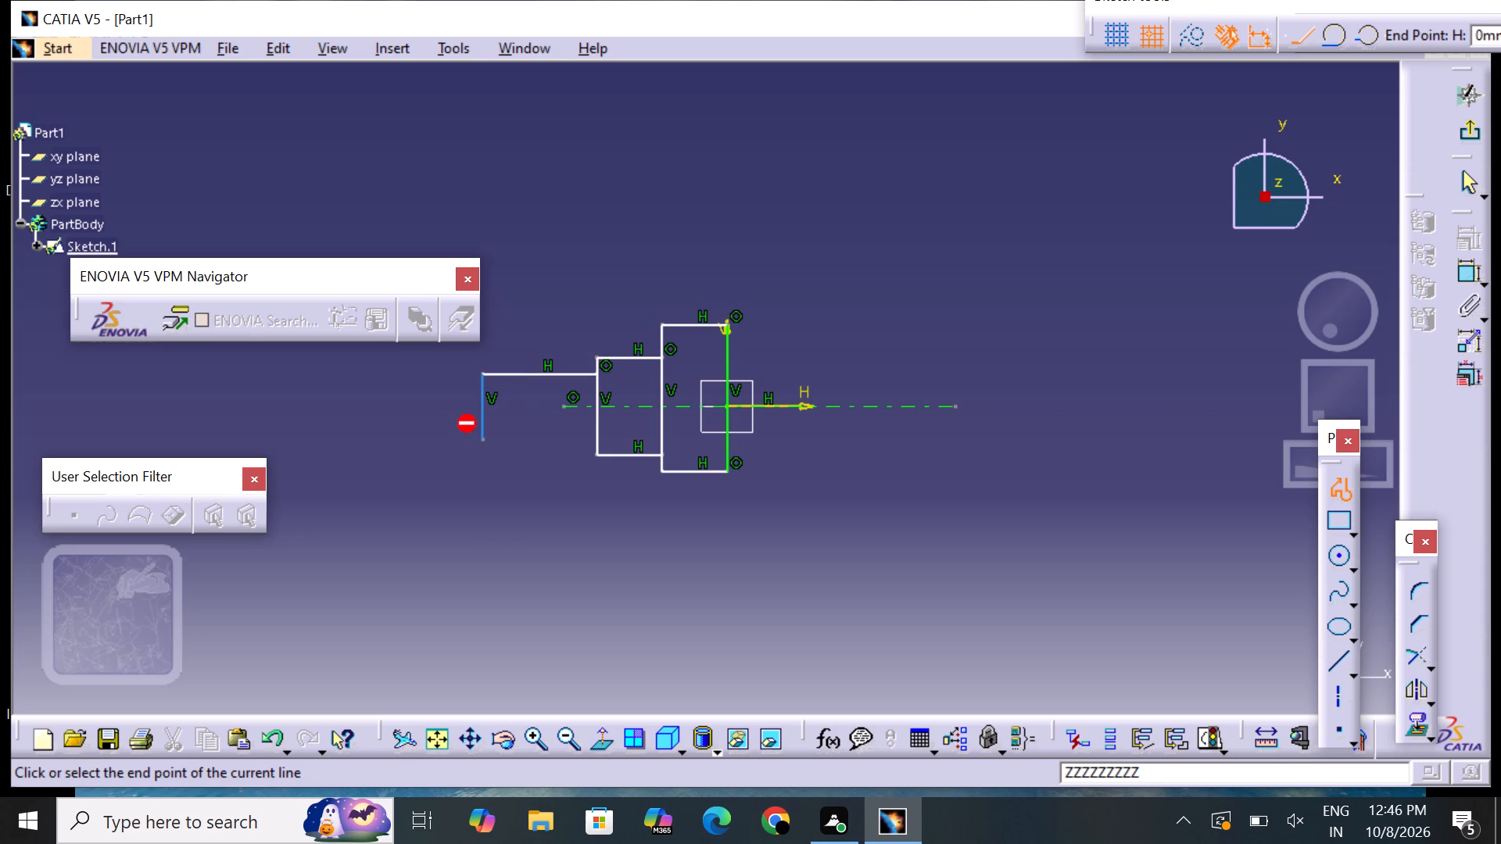
pyautogui.click(598, 441)
pyautogui.press('Escape')
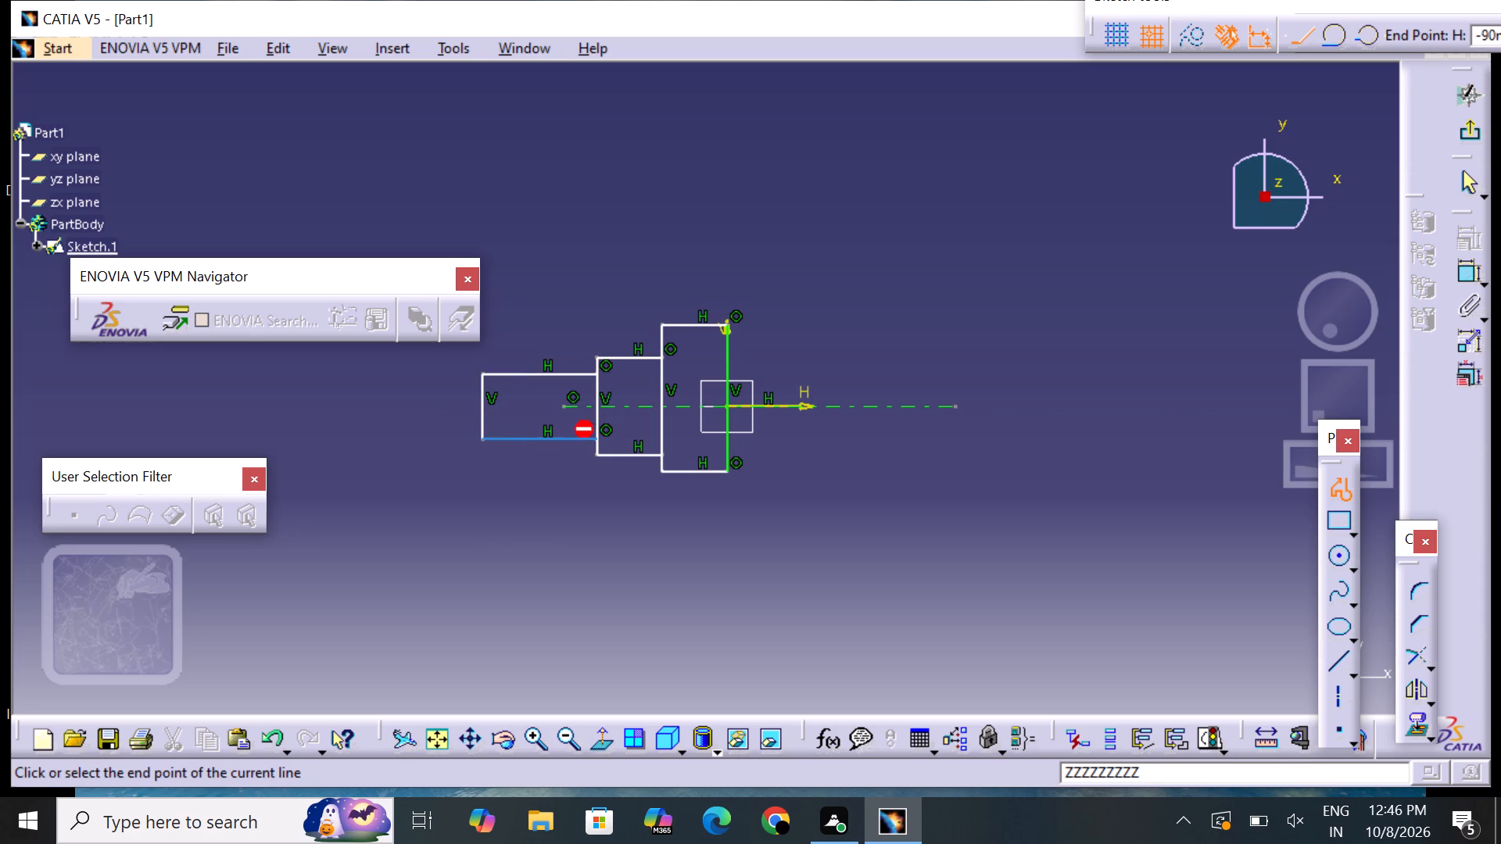
pyautogui.press('Escape')
pyautogui.press('Escape')
pyautogui.press('Escape')
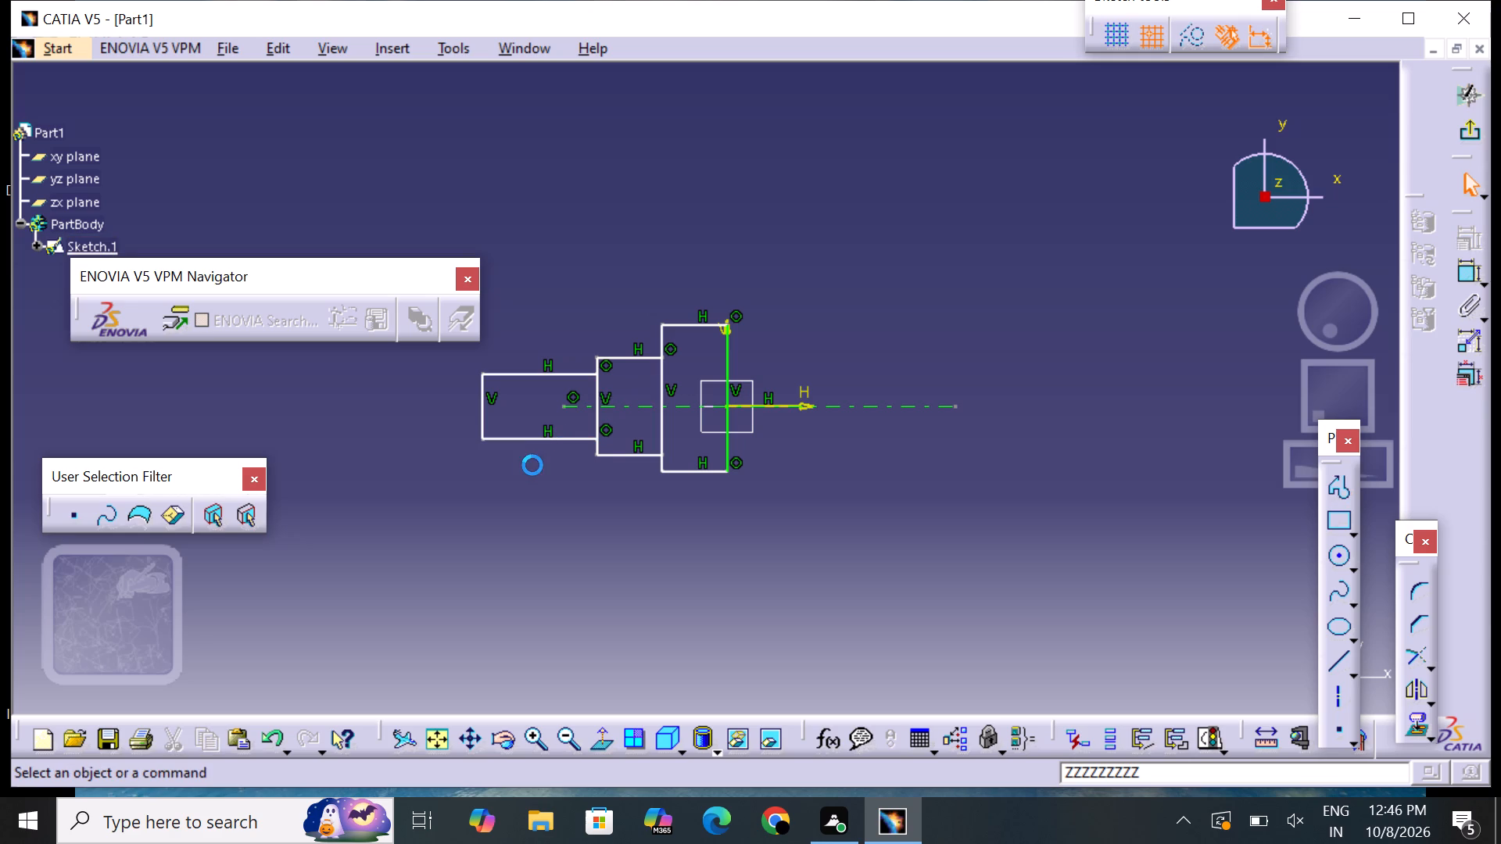
pyautogui.press('Escape')
pyautogui.press('Escape')
pyautogui.press('Escape')
pyautogui.press('Escape')
# Dimension the height of the narrowest outer section and set it to 20 mm.
pyautogui.click(1469, 281)
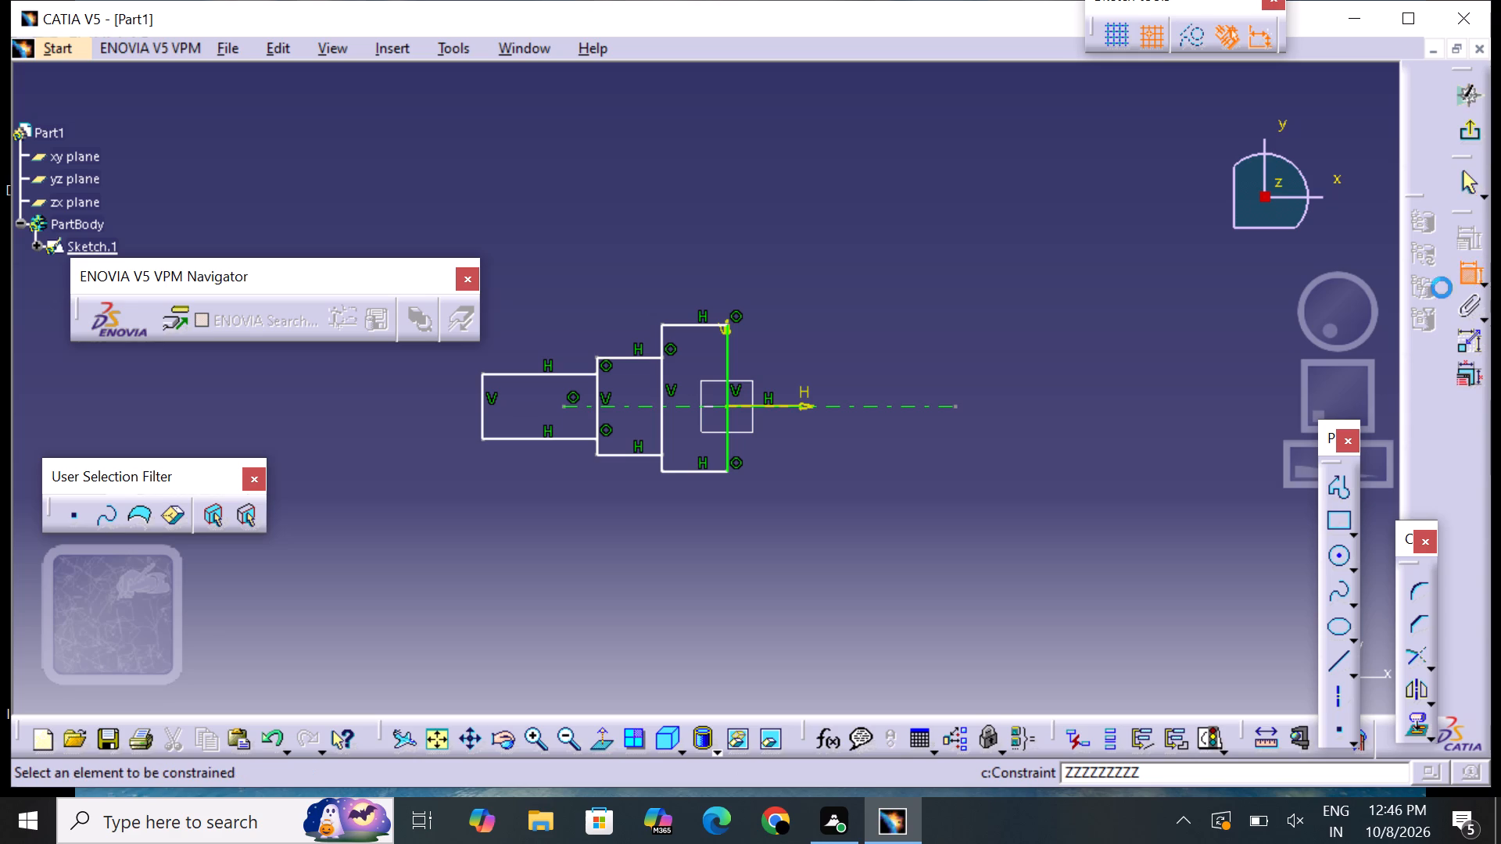
pyautogui.click(484, 374)
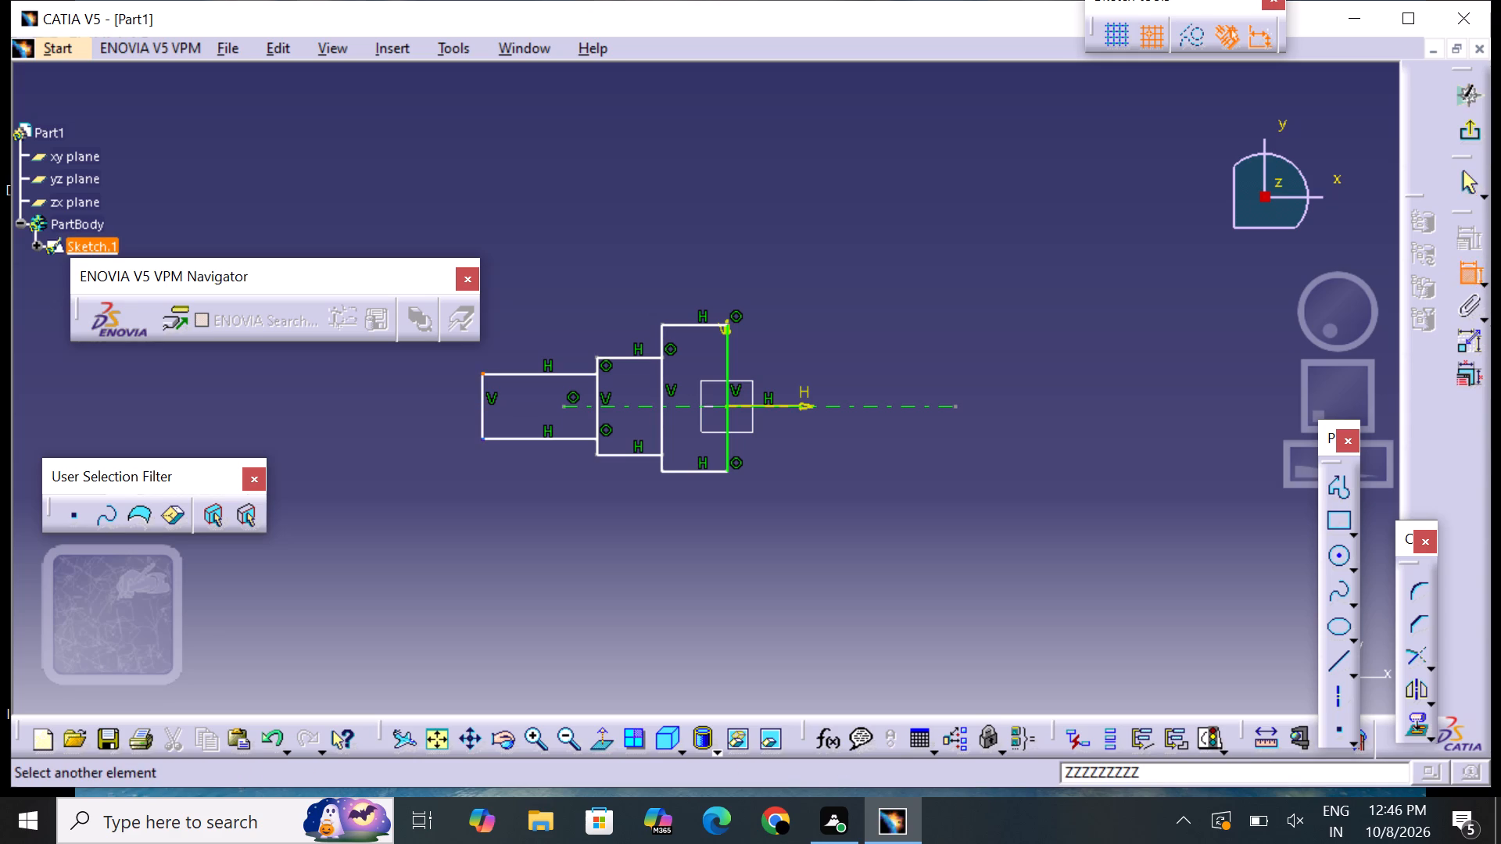
pyautogui.click(485, 438)
pyautogui.click(455, 410)
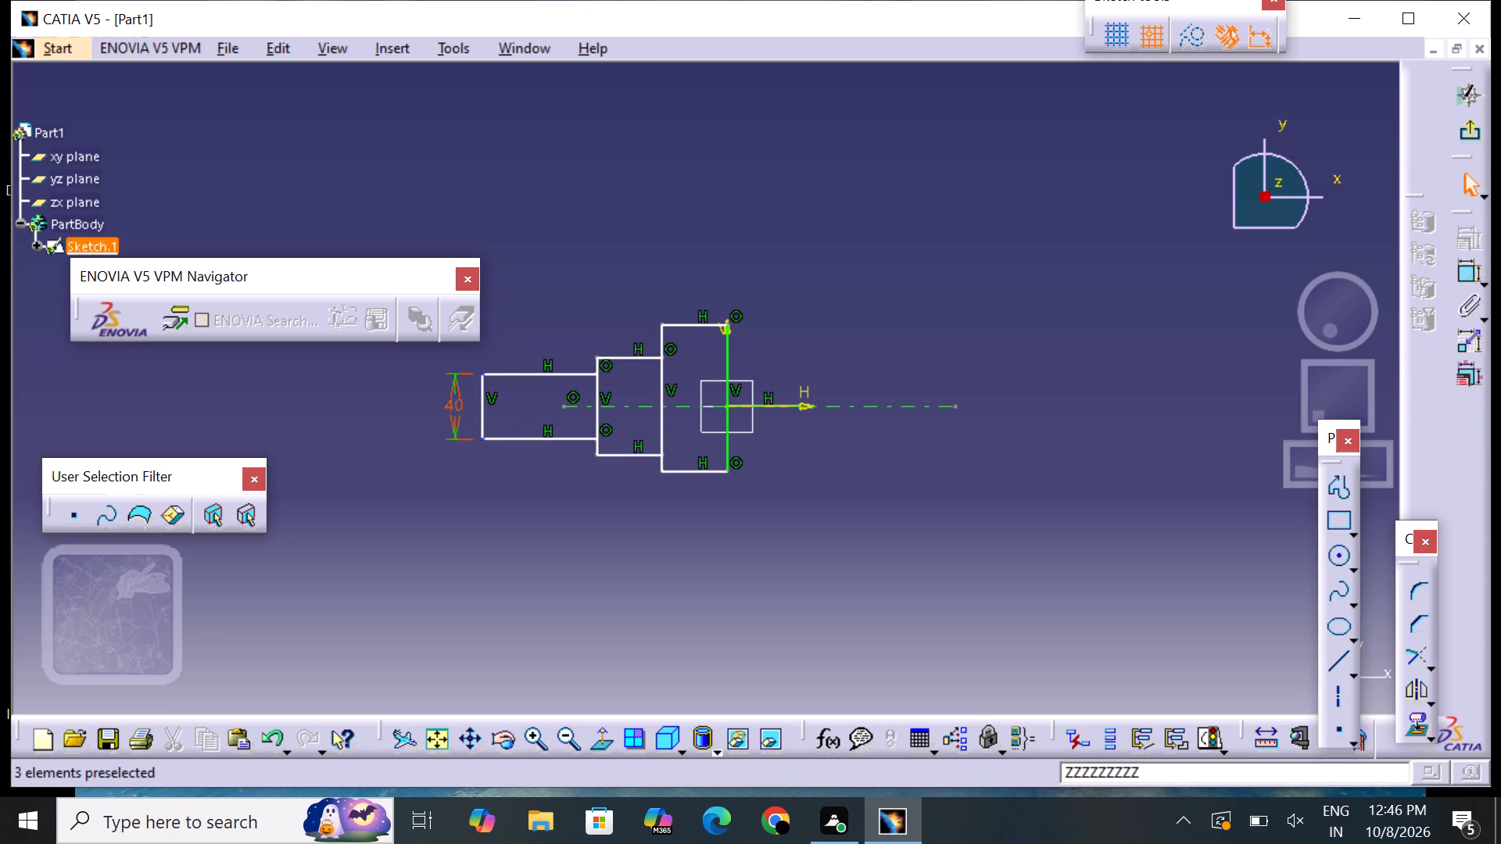
pyautogui.doubleClick(455, 405)
pyautogui.press('BackSpace')
pyautogui.press('2')
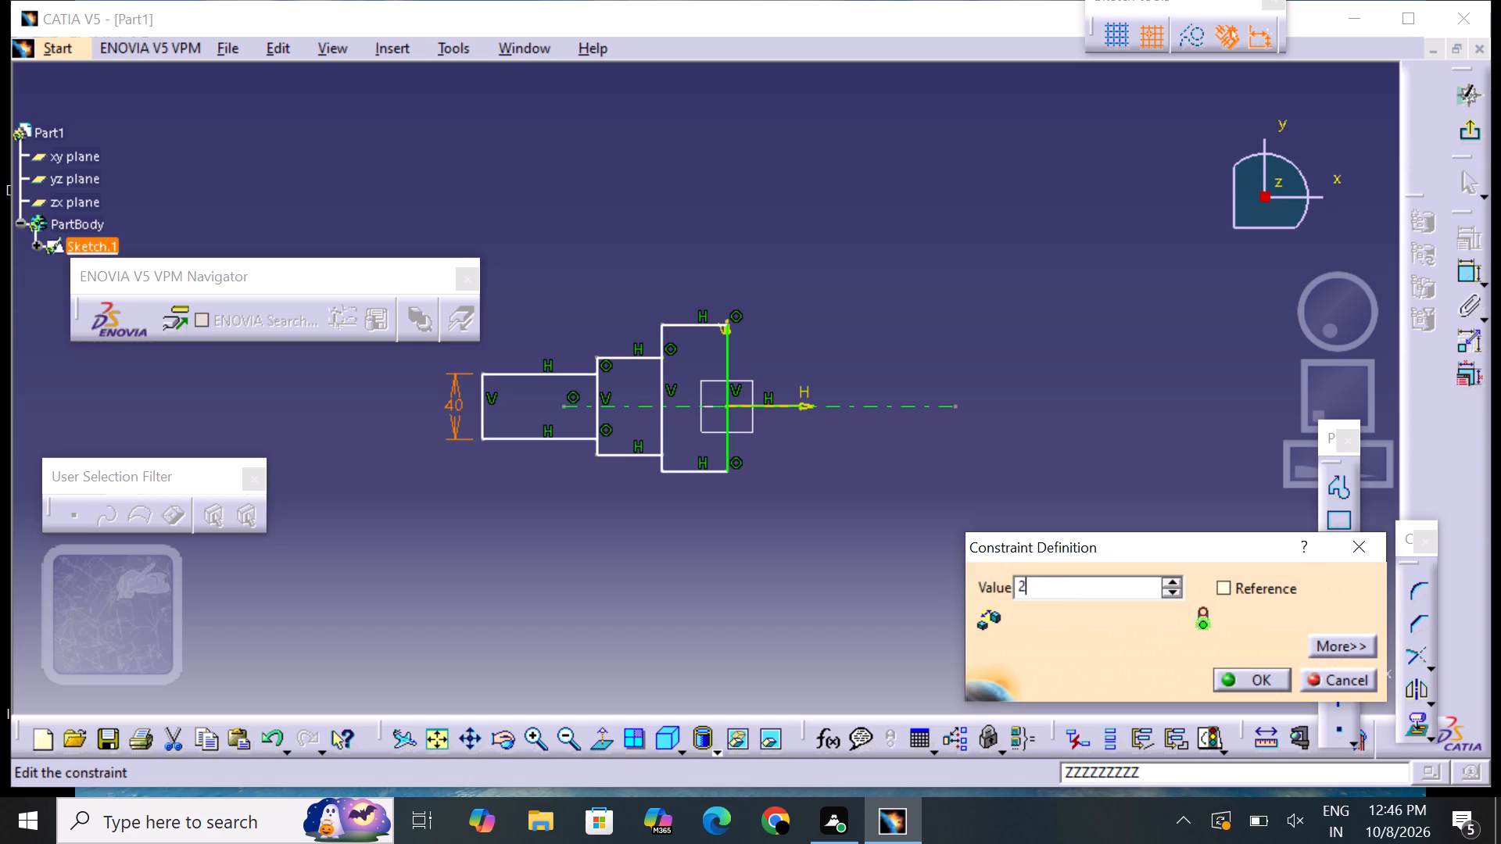
pyautogui.press('0')
pyautogui.press('Return')
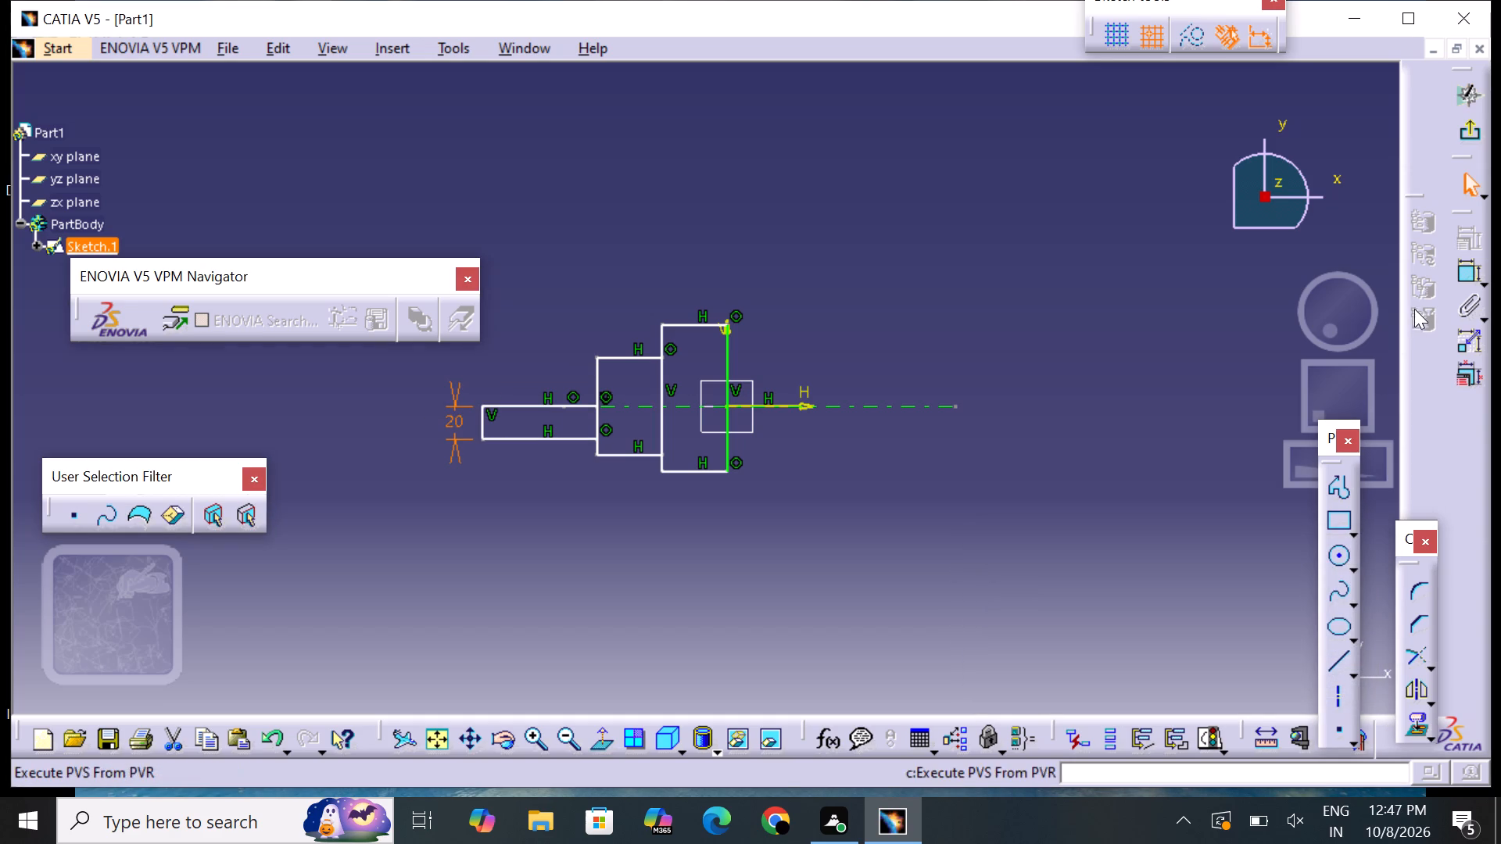
# Constrain the two horizontal edges of the narrowest section to be symmetric about the horizontal axis line.
pyautogui.click(1477, 275)
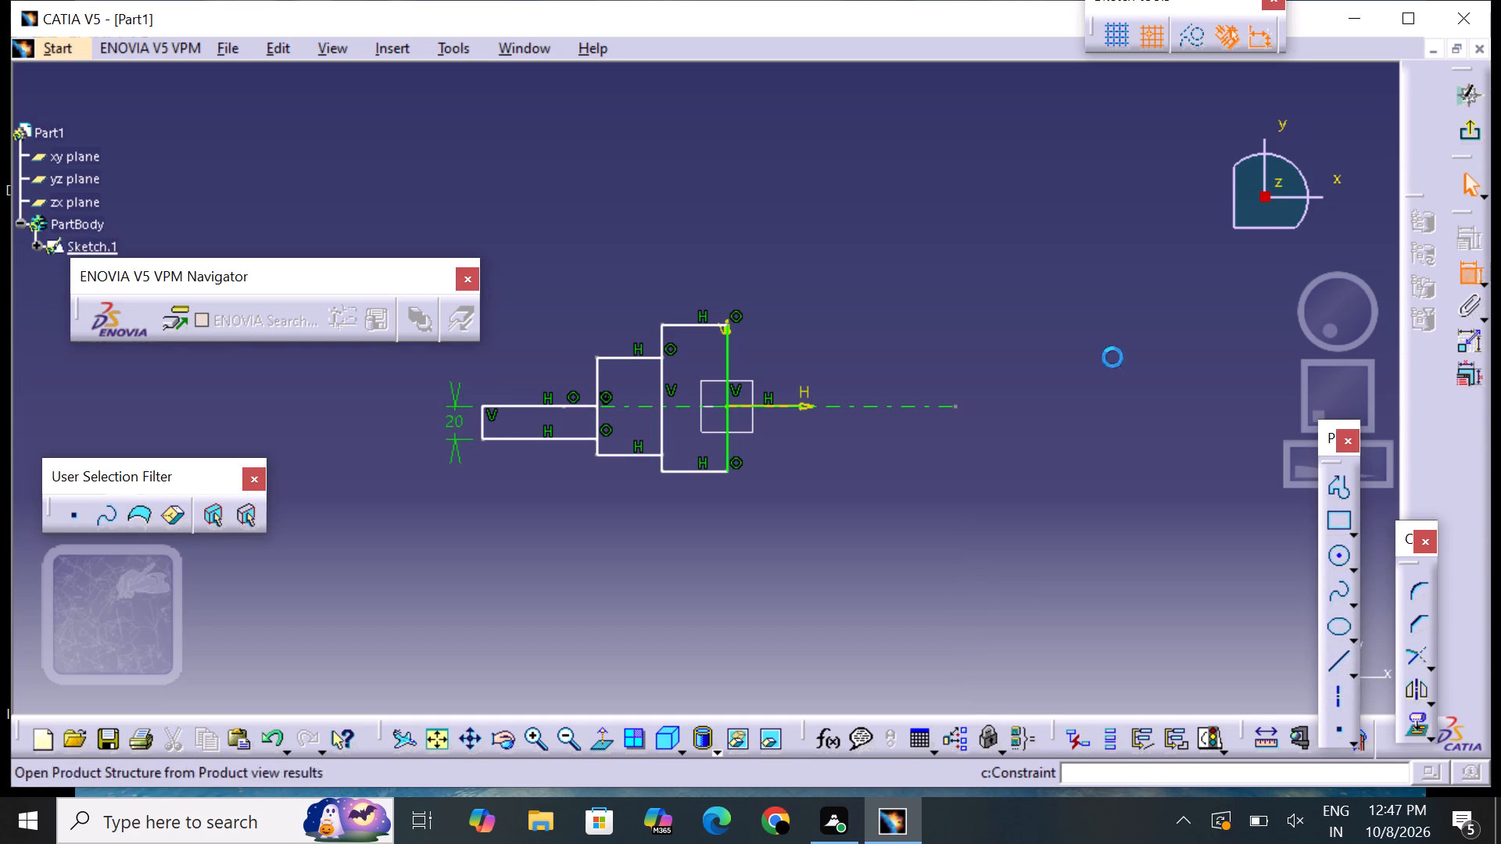
pyautogui.click(567, 438)
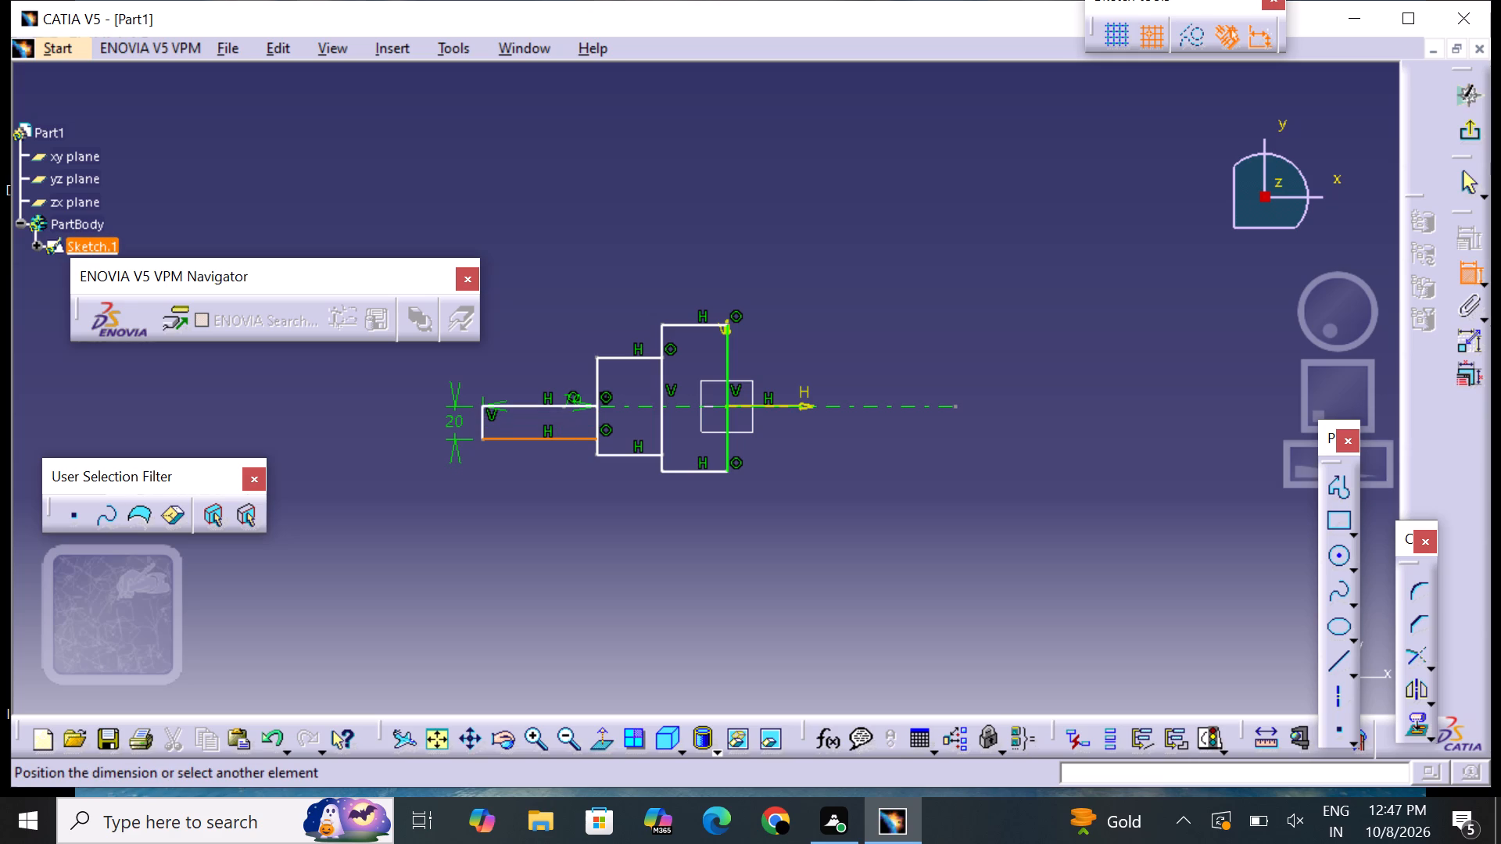
pyautogui.click(573, 405)
pyautogui.rightClick(575, 411)
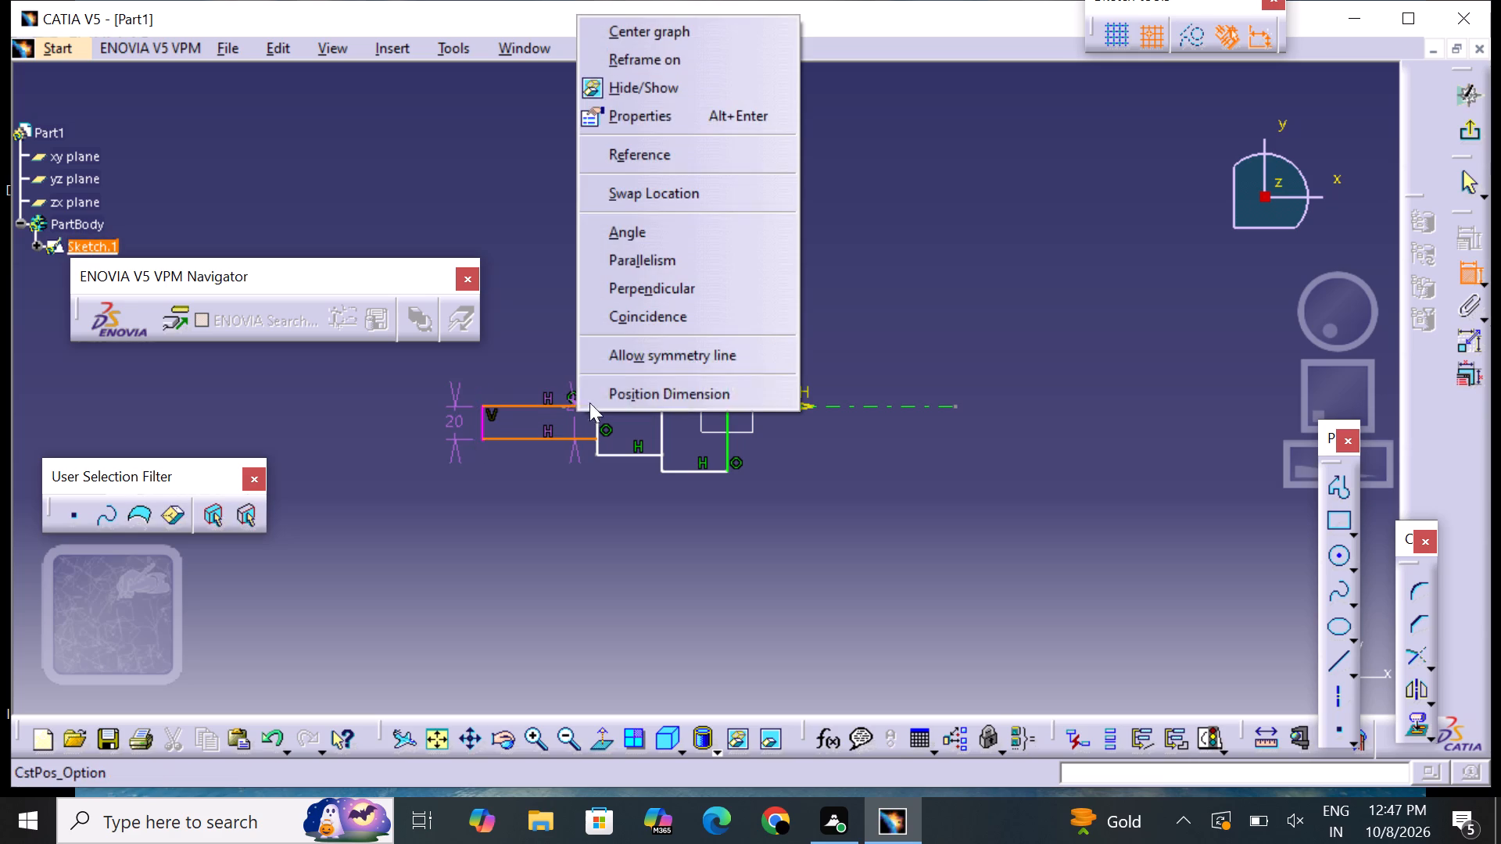
pyautogui.click(618, 365)
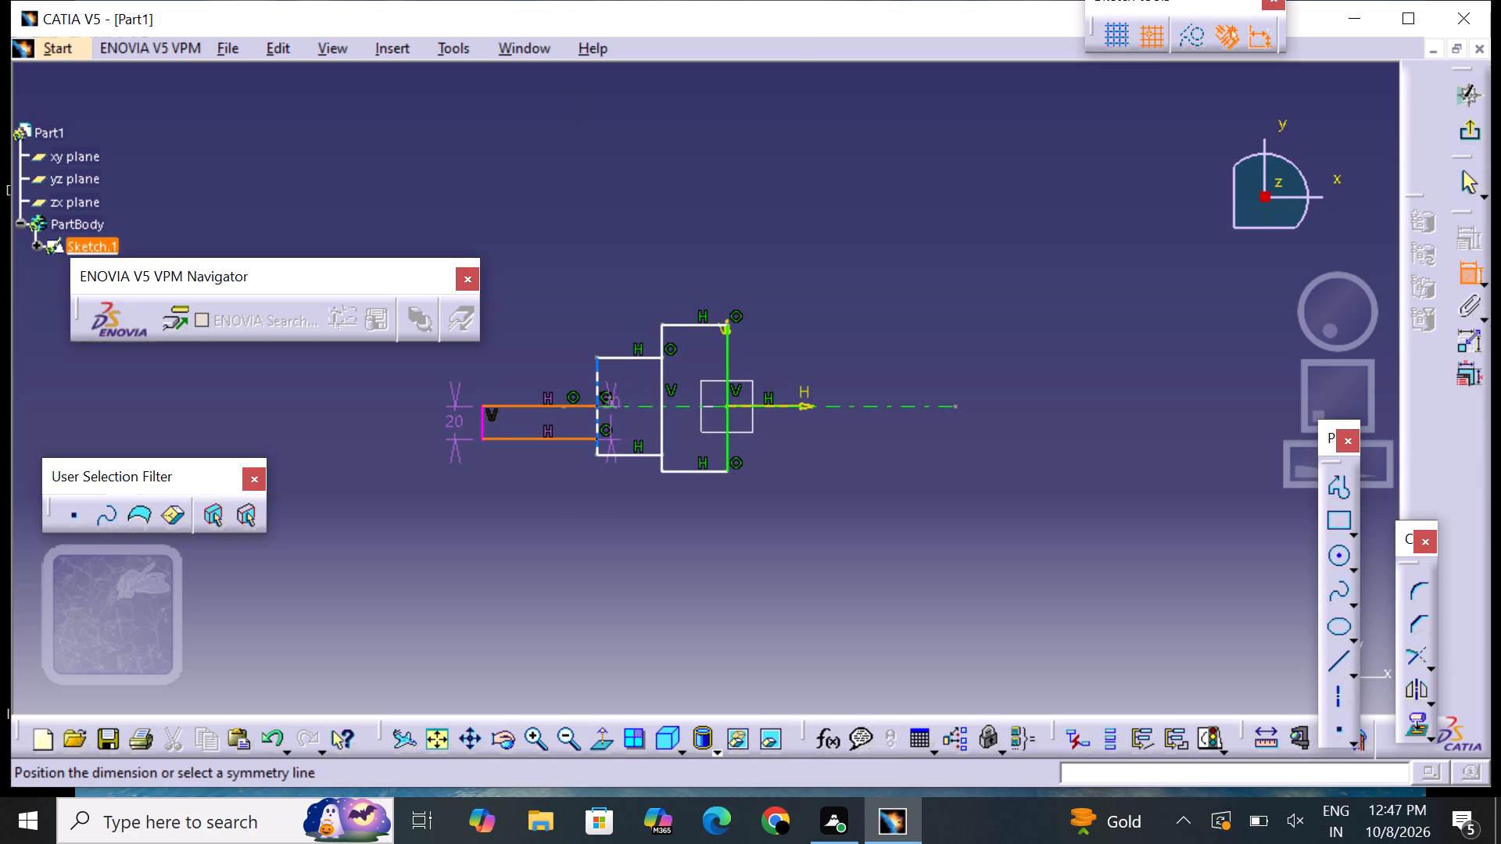
pyautogui.click(614, 403)
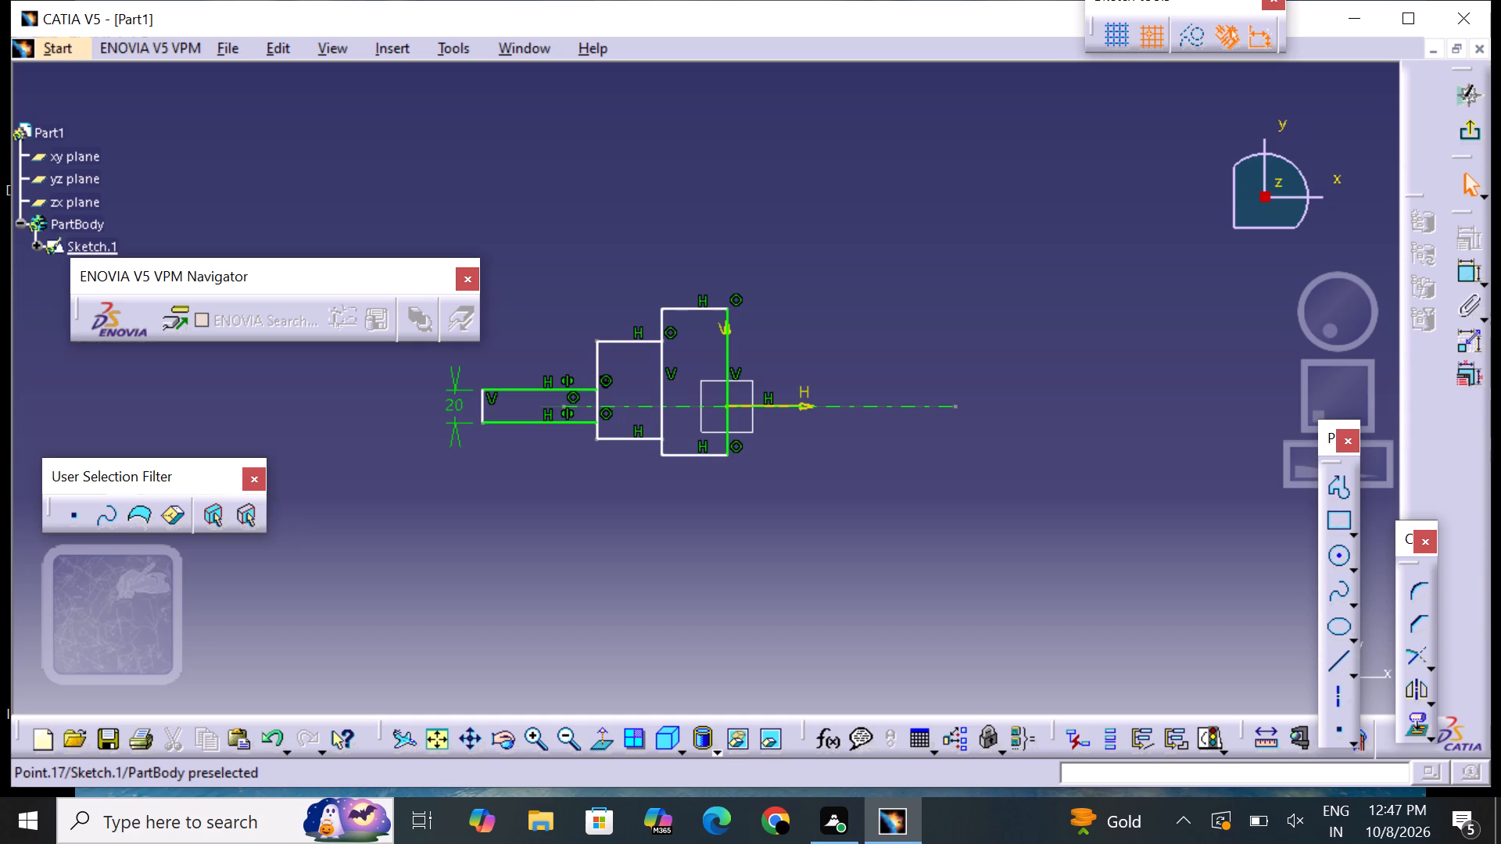
# Dimension the middle section's height between its outer corner points and set it to 60 mm.
pyautogui.click(1469, 270)
pyautogui.click(597, 338)
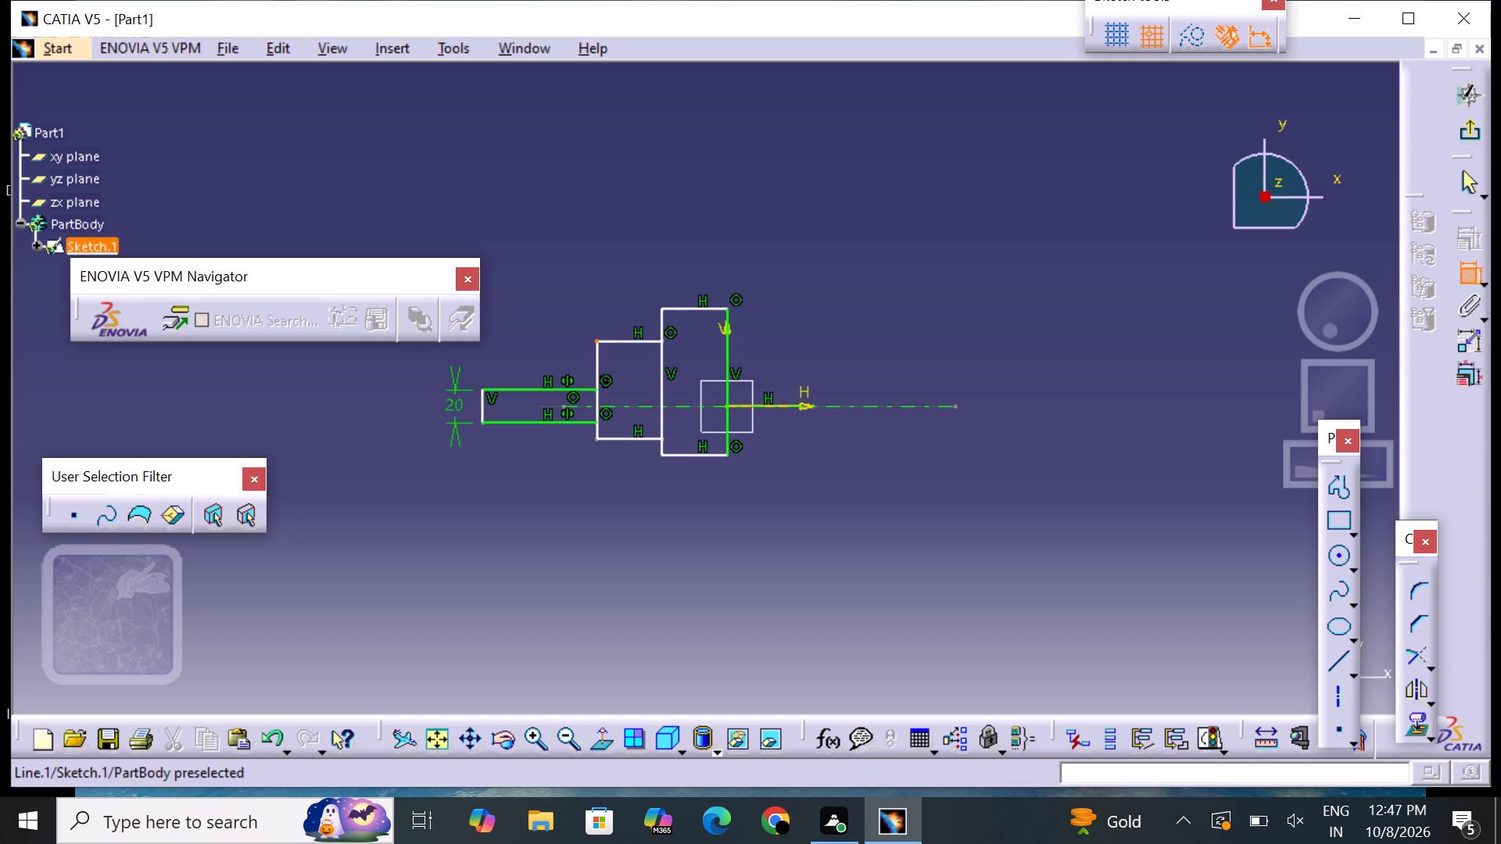
pyautogui.click(595, 438)
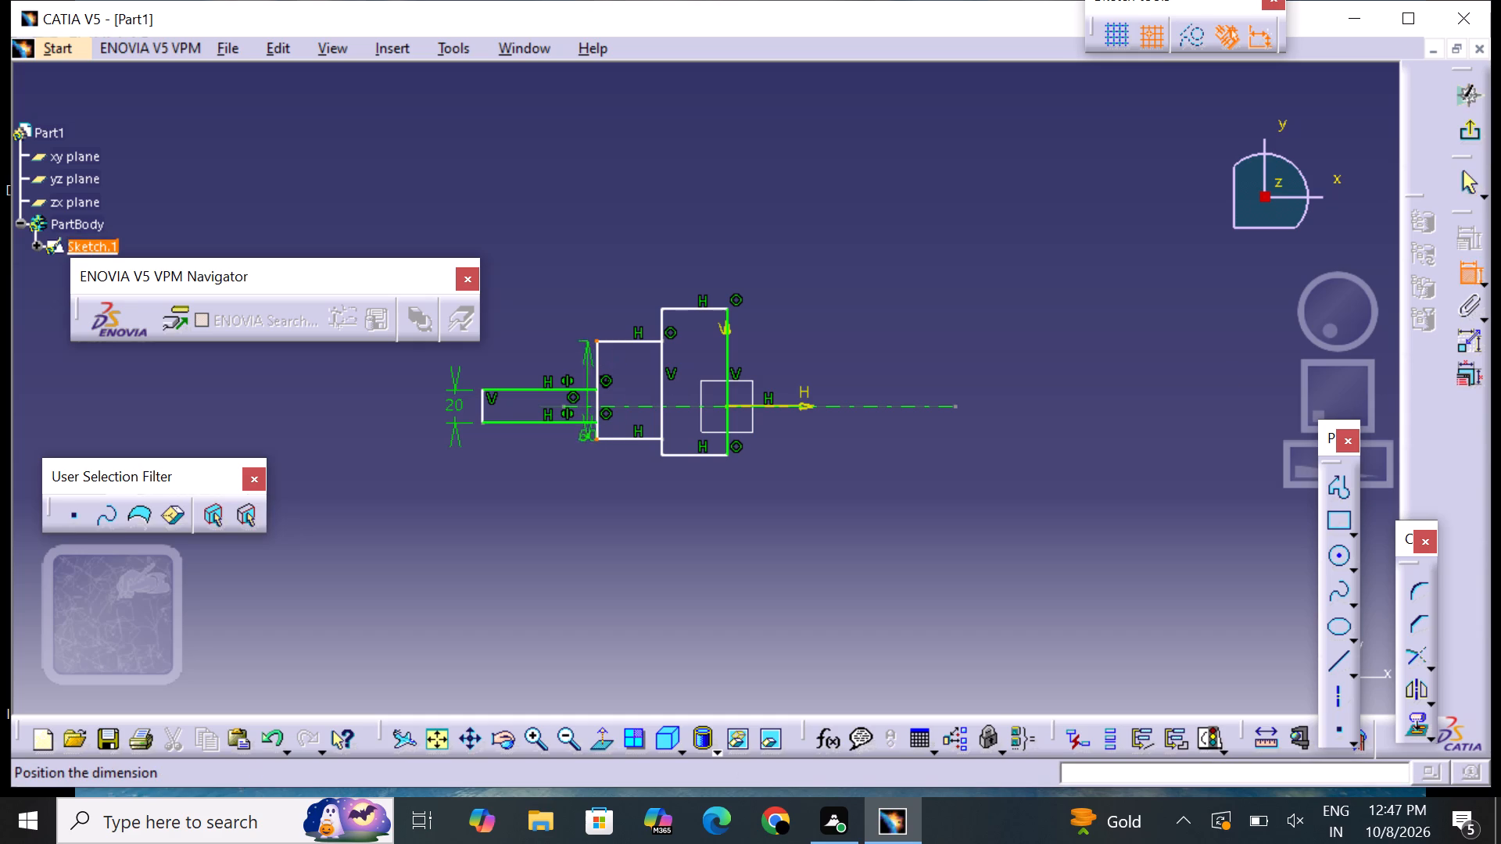
pyautogui.click(405, 396)
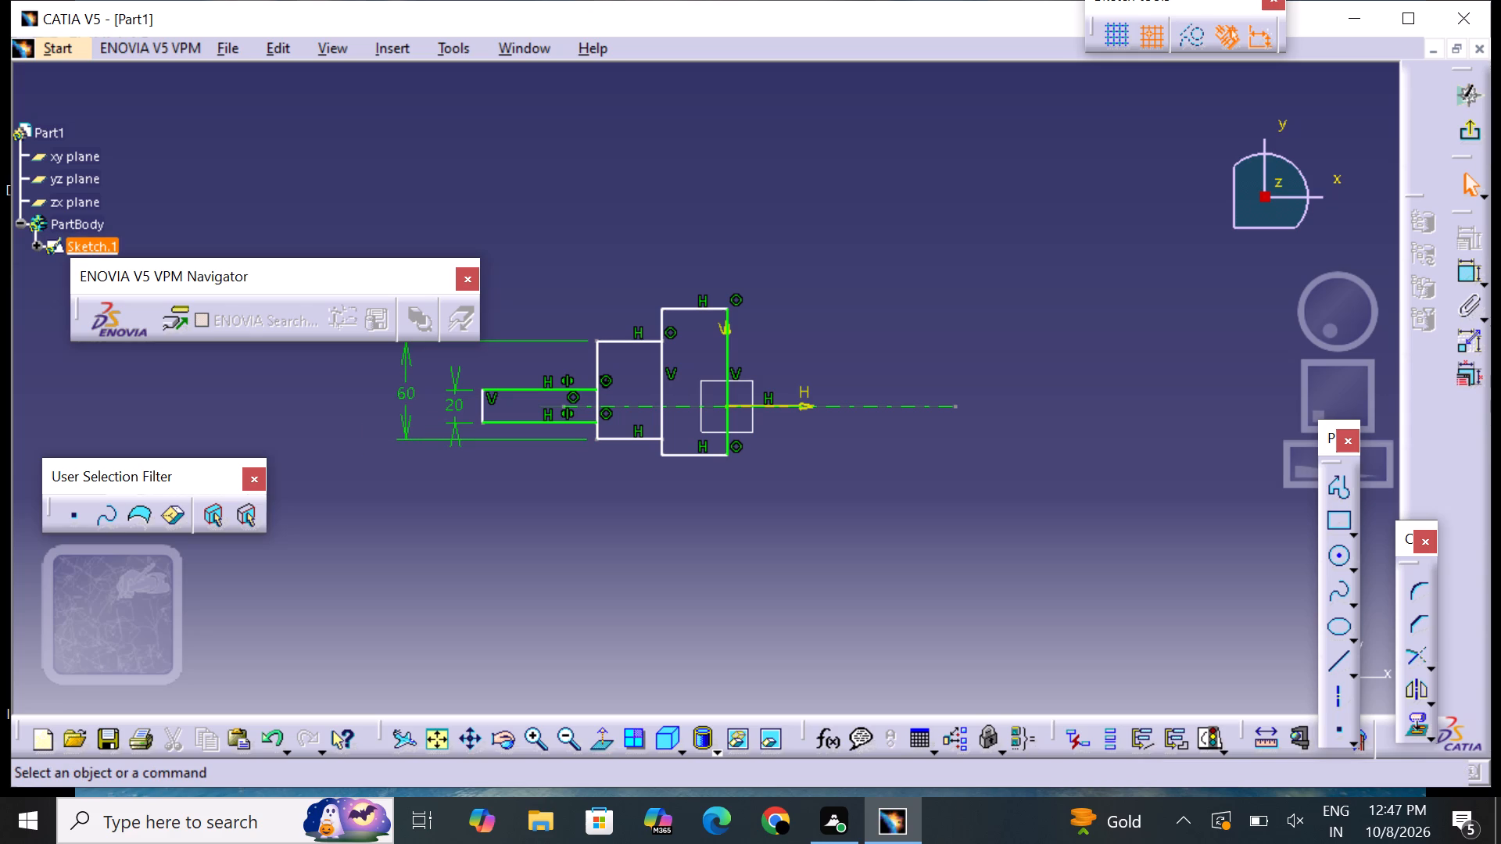
pyautogui.click(408, 391)
pyautogui.click(408, 391)
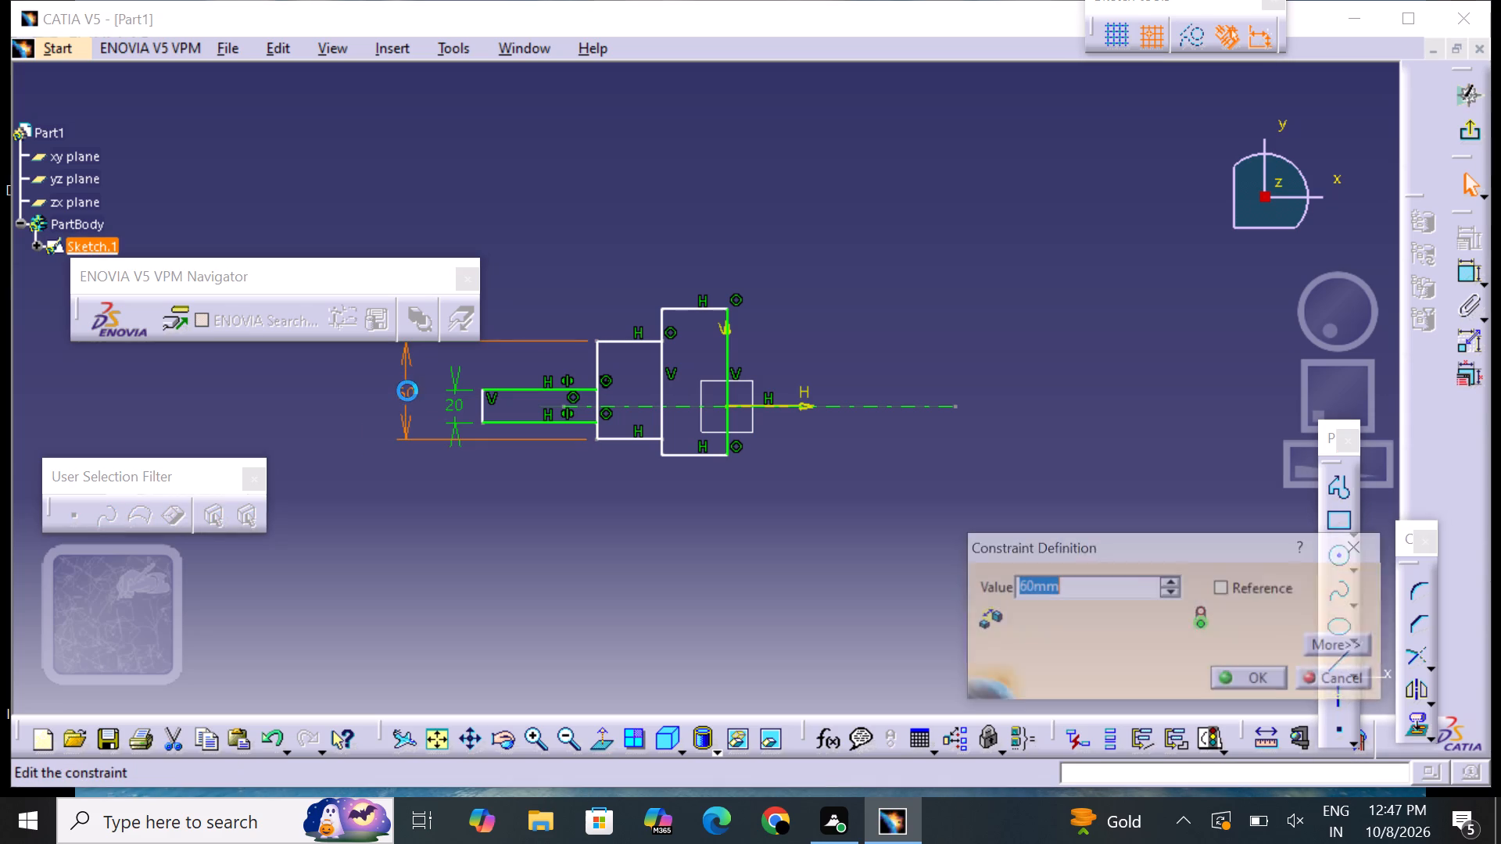
pyautogui.press('BackSpace')
pyautogui.write('60')
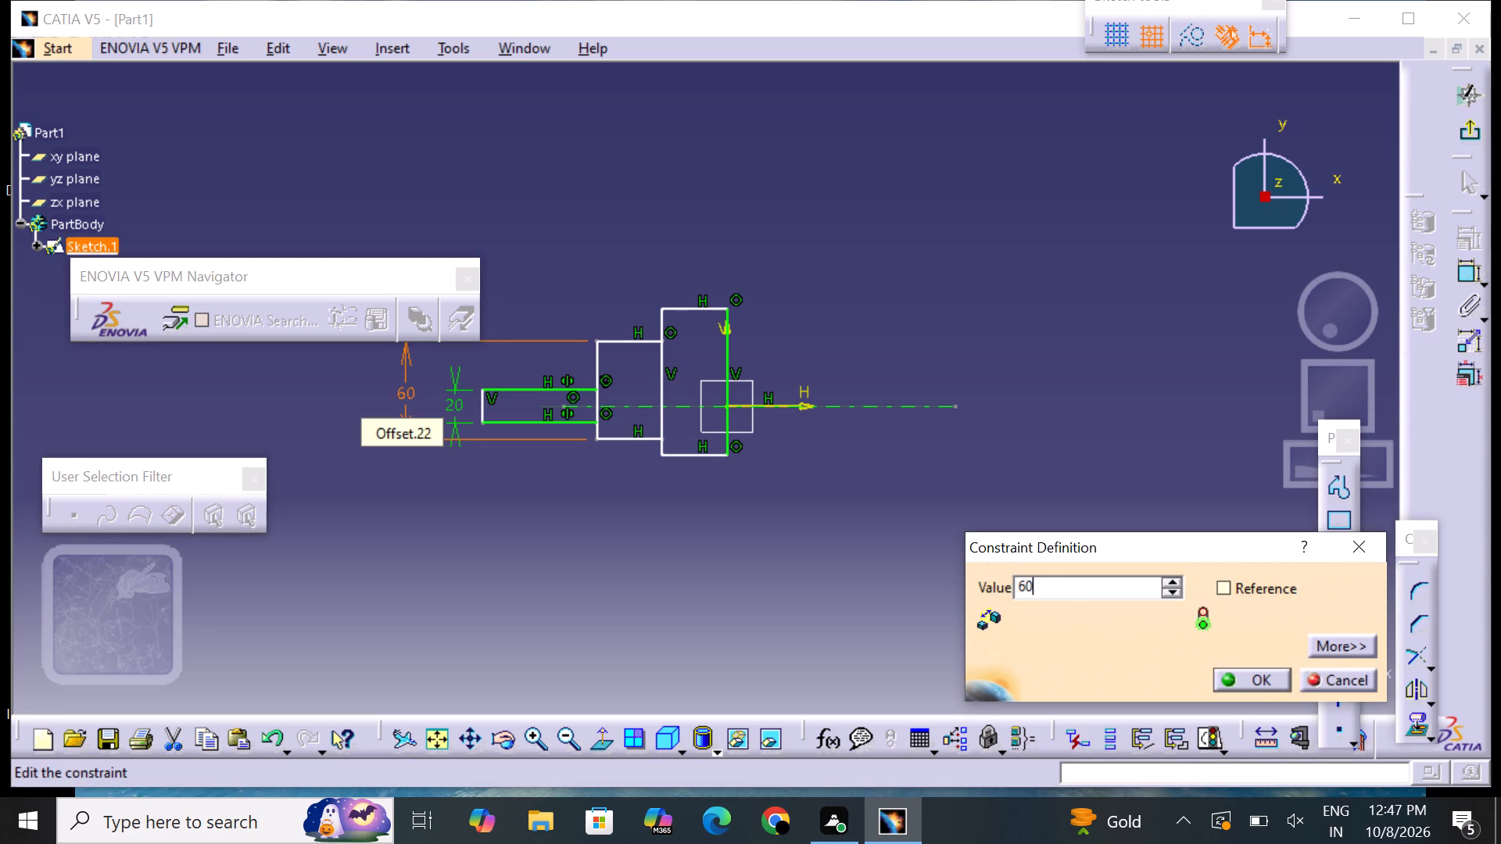
pyautogui.press('Return')
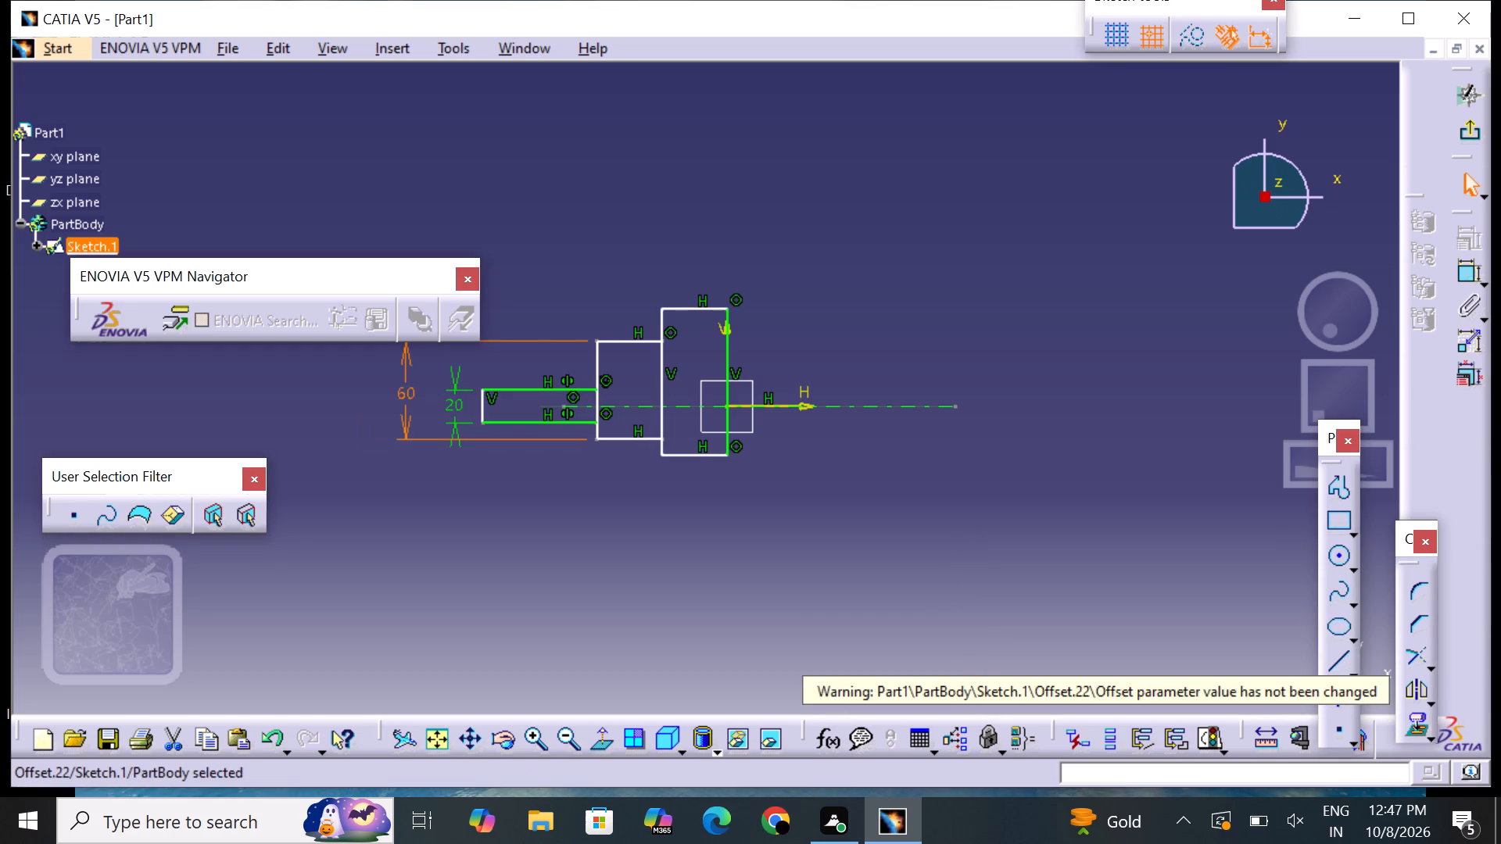
pyautogui.moveTo(840, 411); pyautogui.dragTo(840, 418)
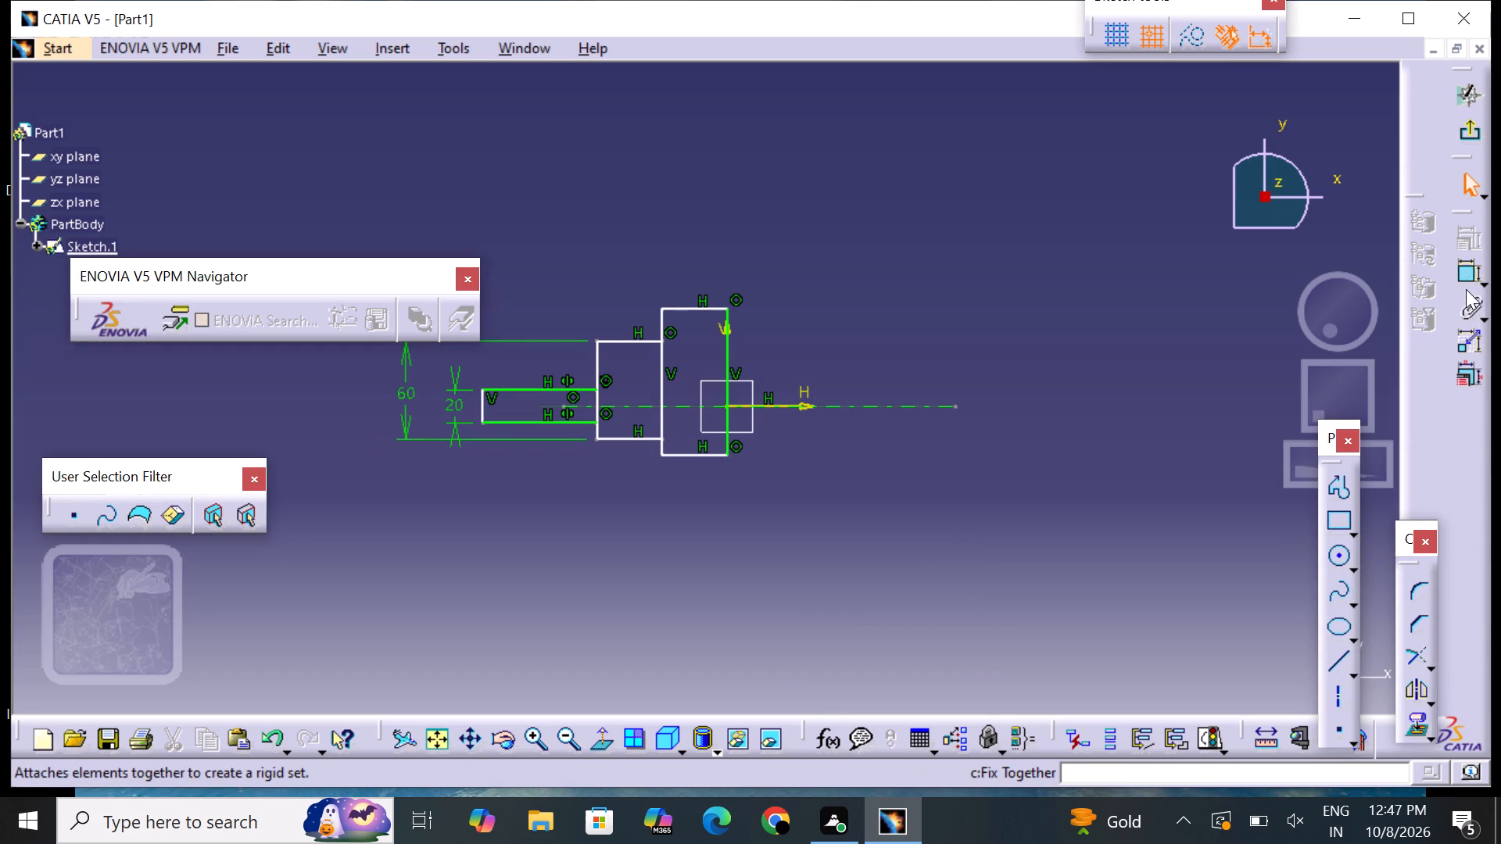
# Constrain the middle section's two outer corner points to be symmetric about the horizontal axis line.
pyautogui.click(1465, 277)
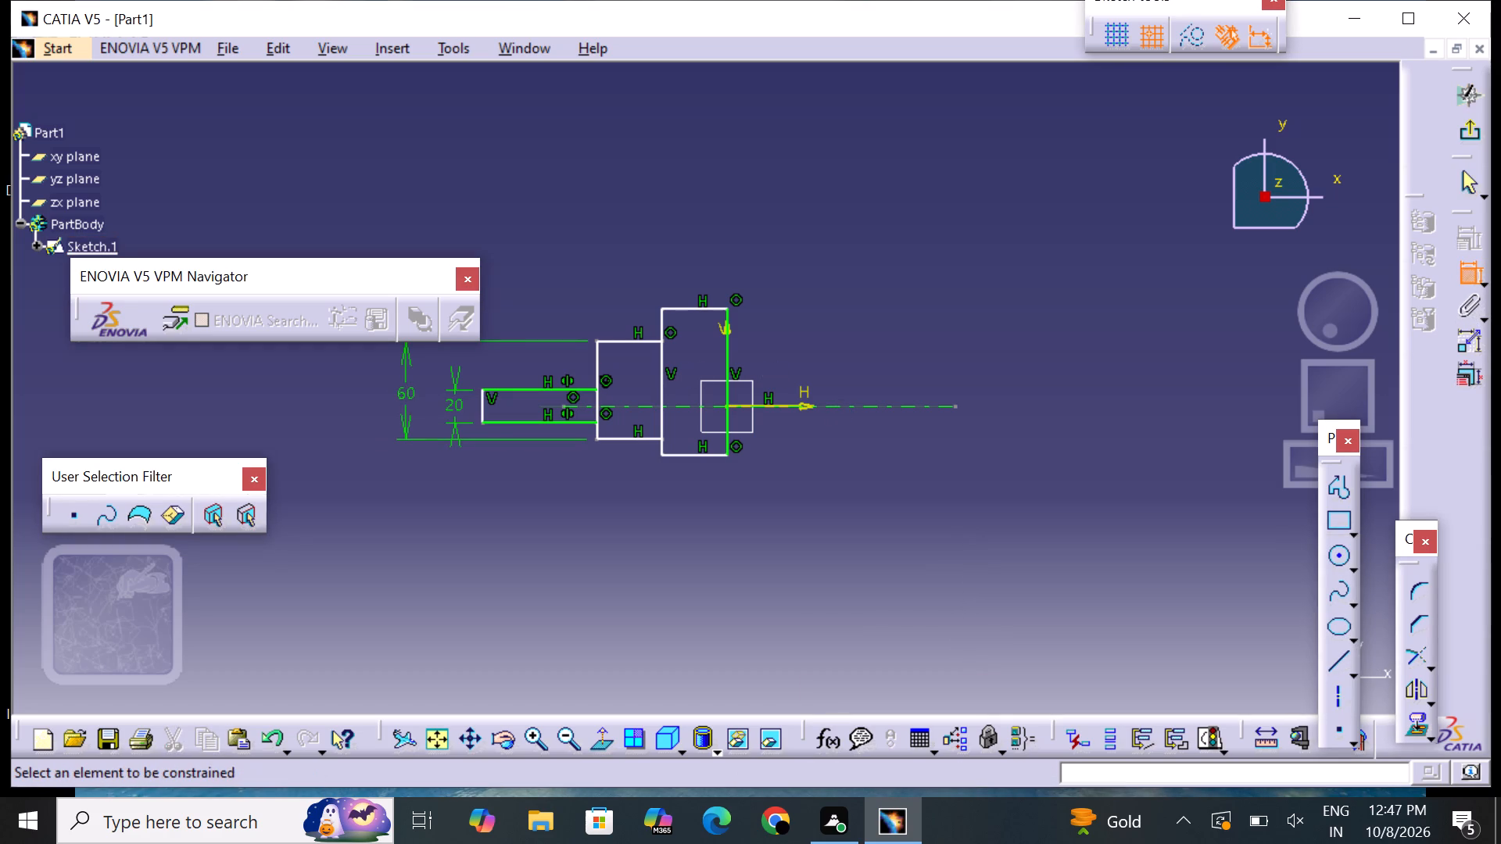
pyautogui.click(600, 343)
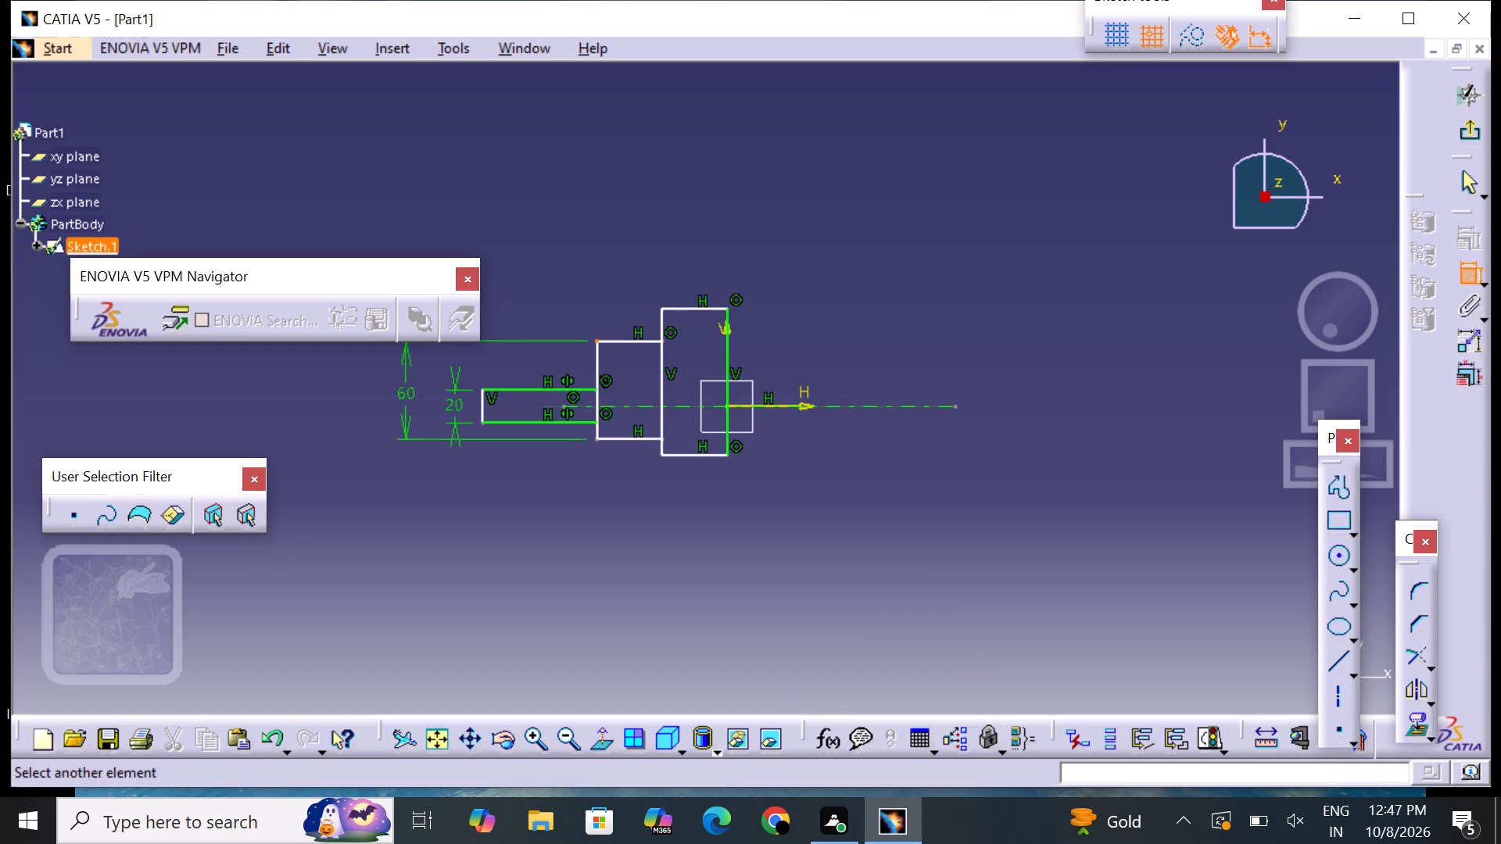
pyautogui.click(599, 442)
pyautogui.rightClick(593, 442)
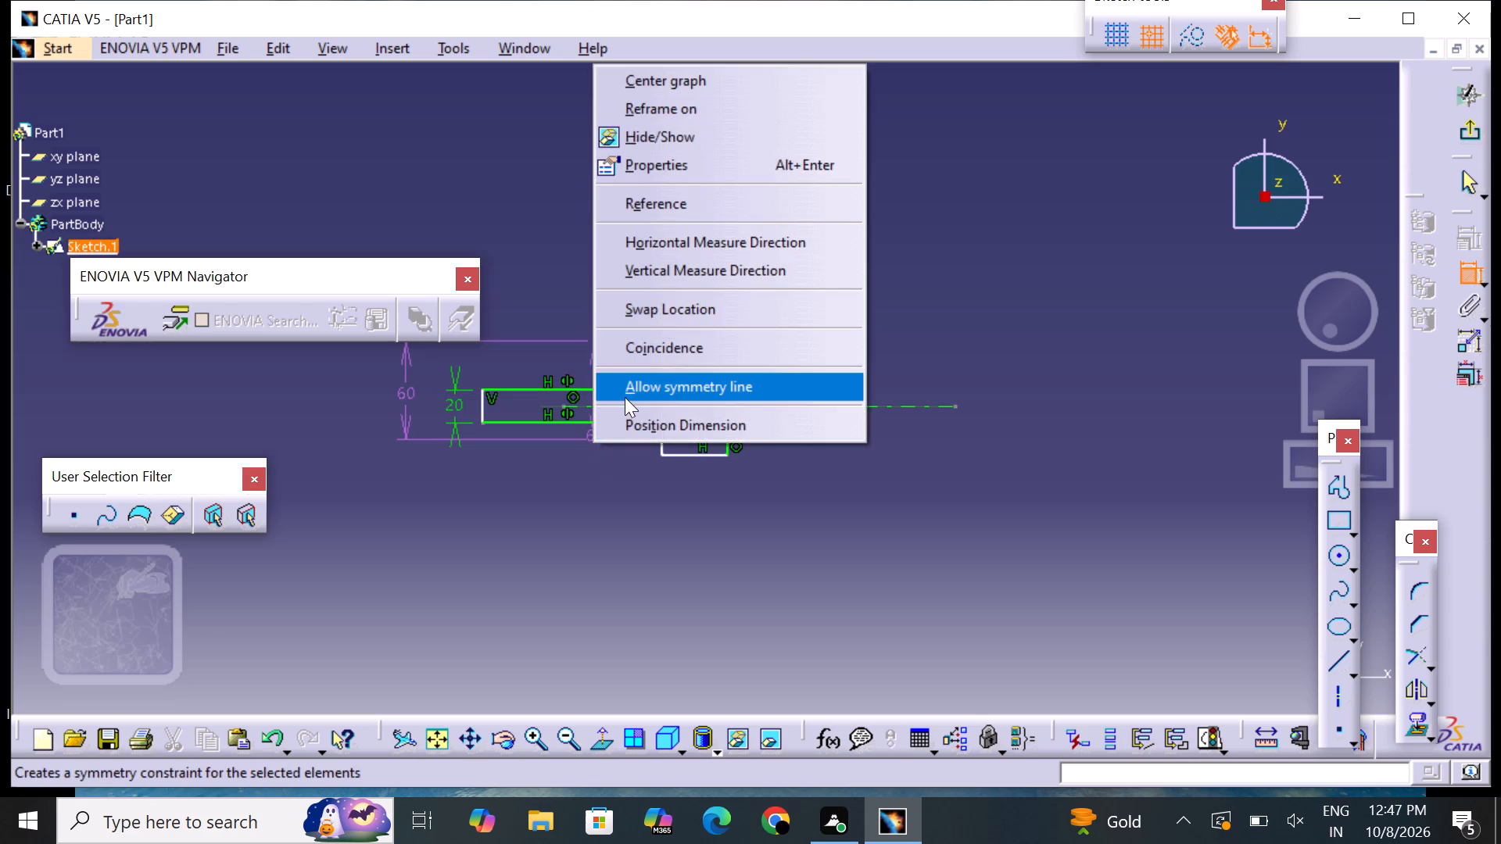
pyautogui.click(626, 397)
pyautogui.click(610, 409)
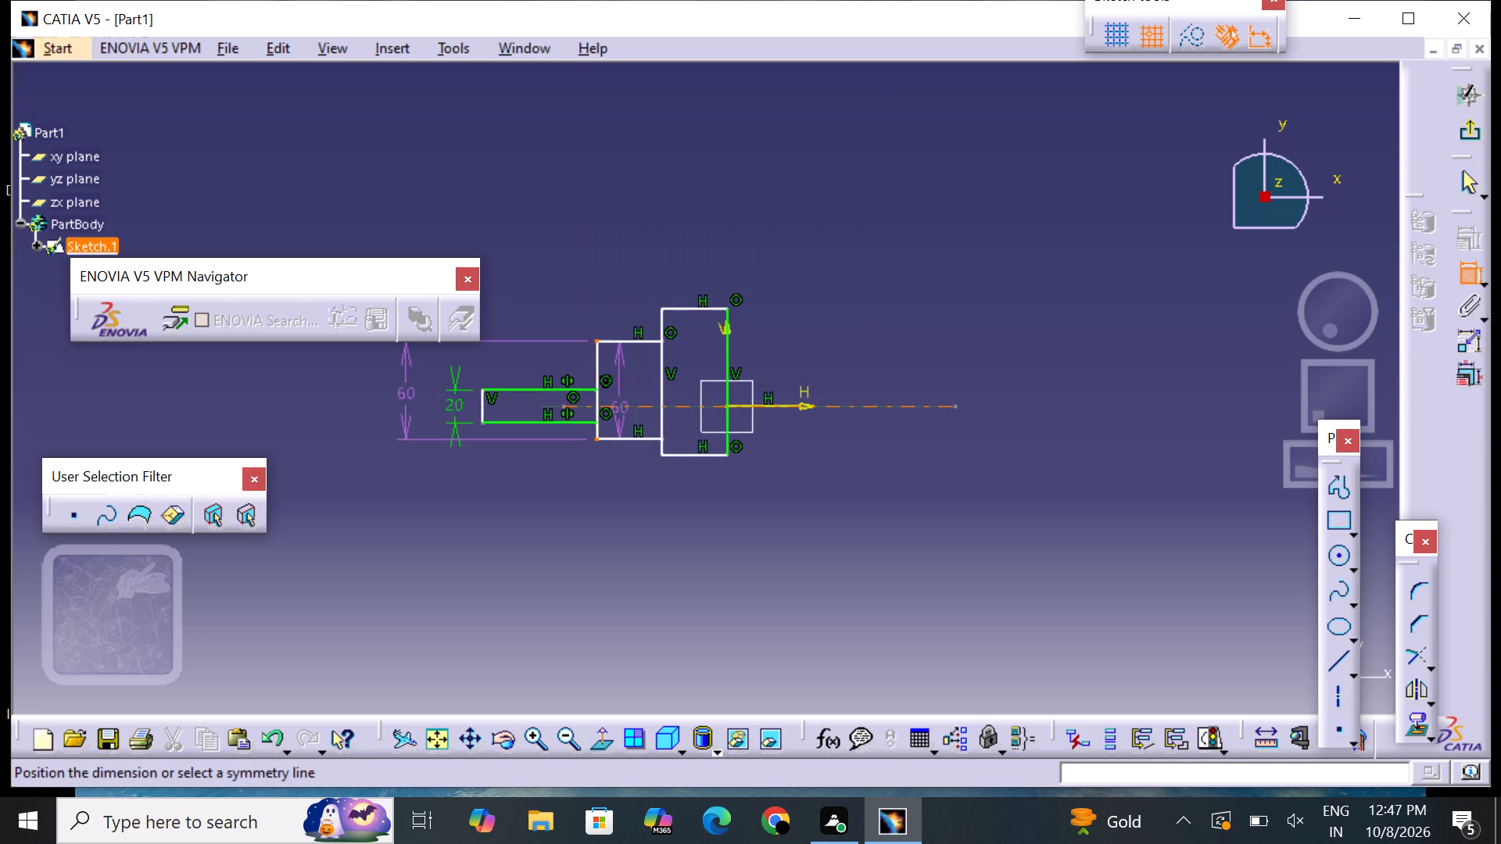
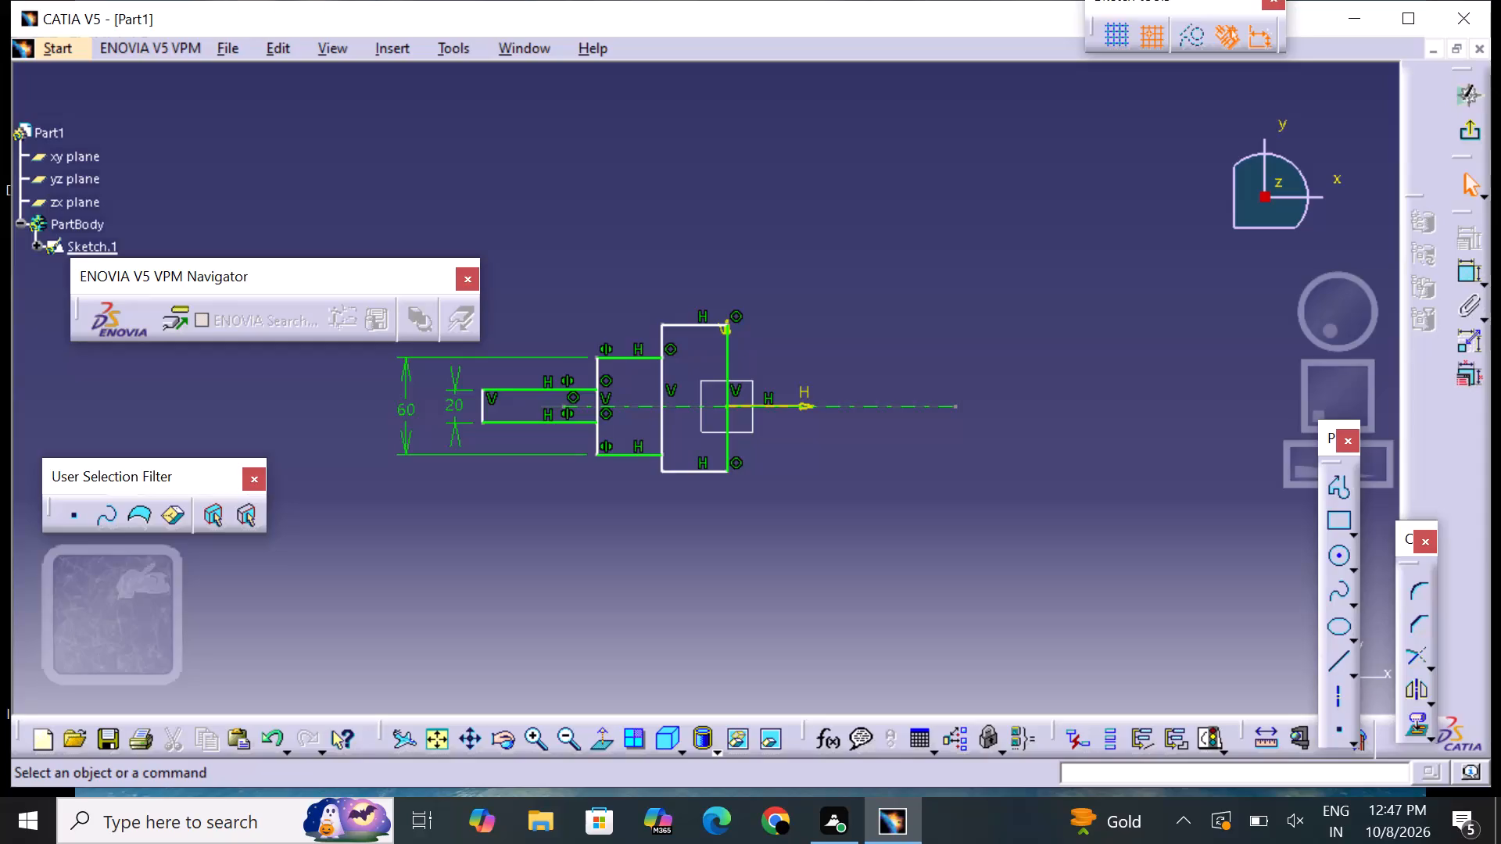
# Dimension the horizontal length of the narrowest outer section and set it to 80 mm.
pyautogui.click(1463, 269)
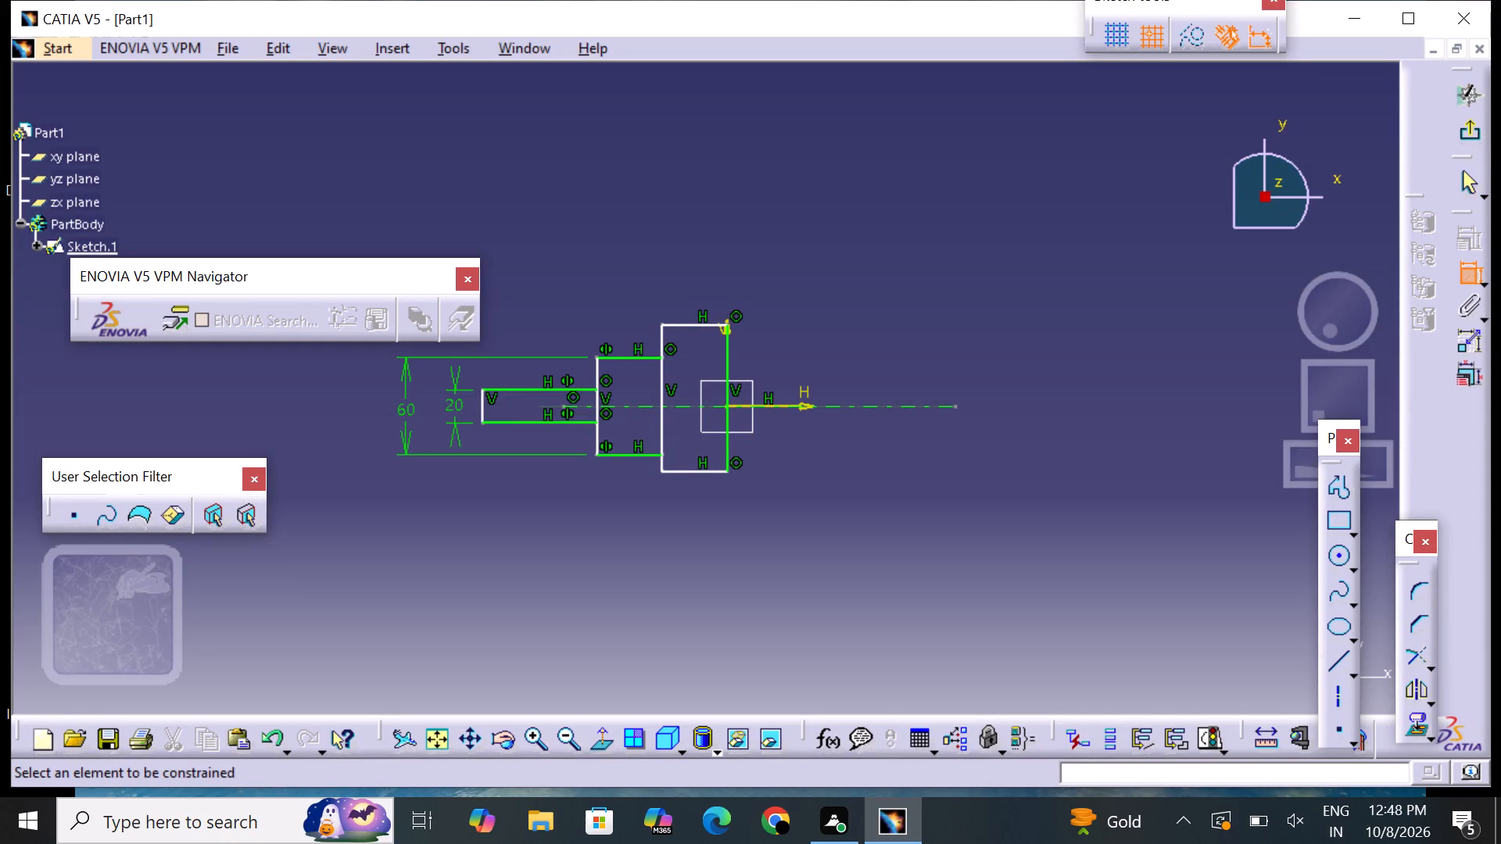
pyautogui.click(547, 388)
pyautogui.click(553, 334)
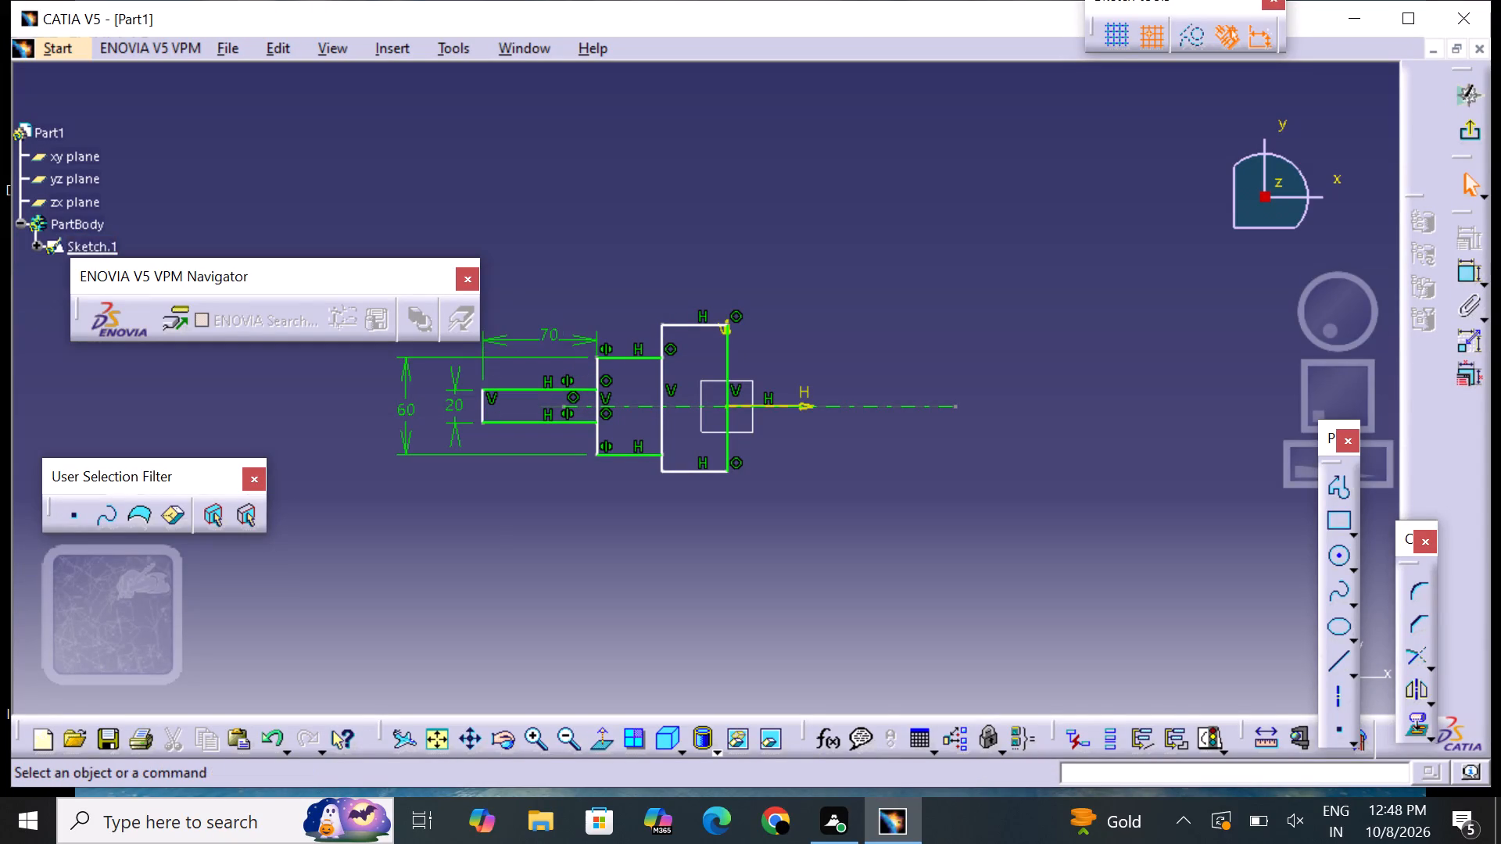
pyautogui.doubleClick(557, 333)
pyautogui.press('BackSpace')
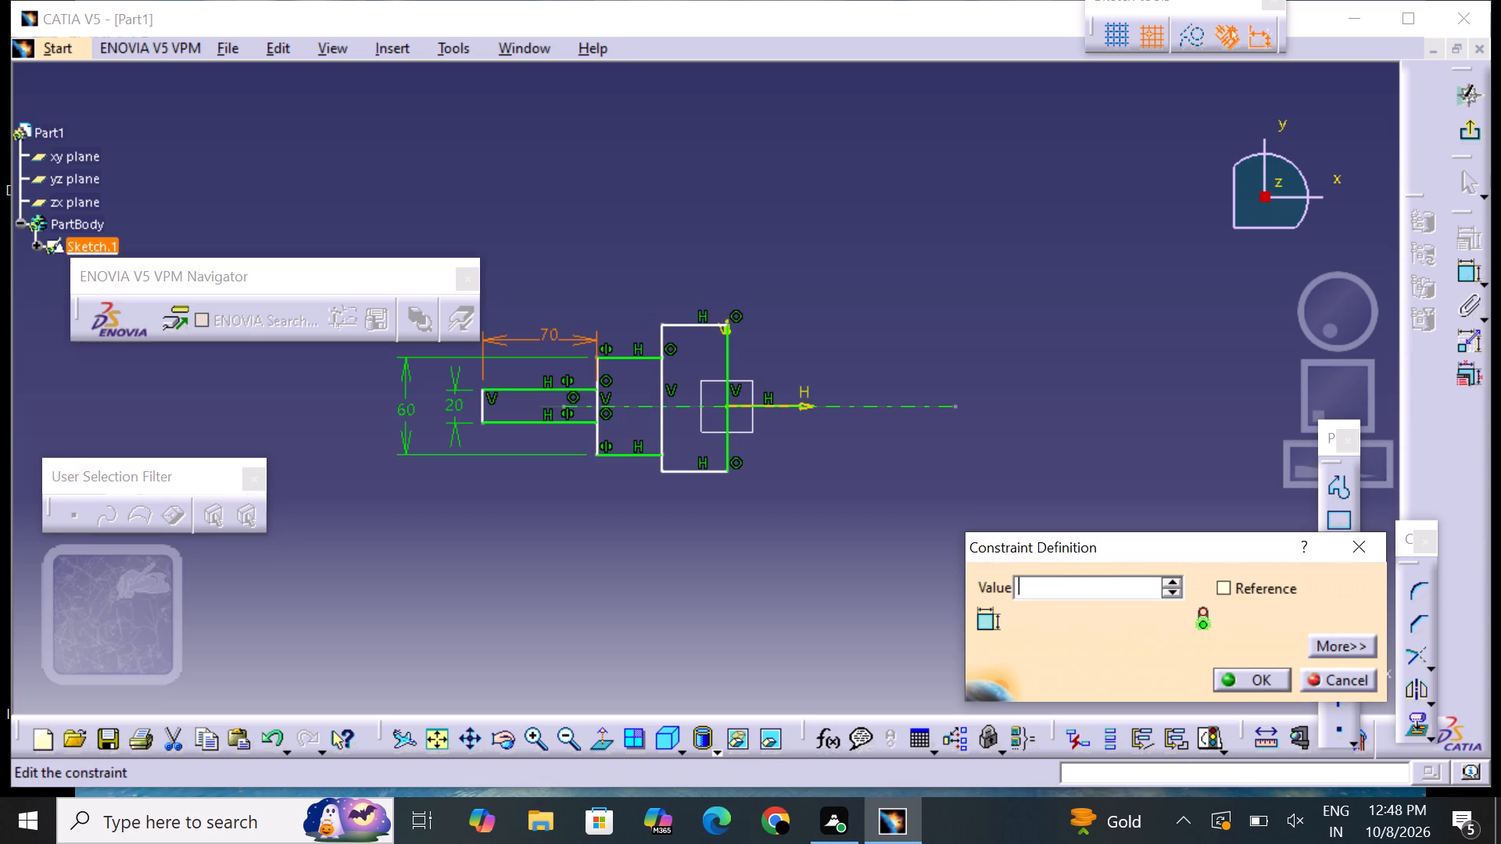
pyautogui.write('80')
pyautogui.press('Return')
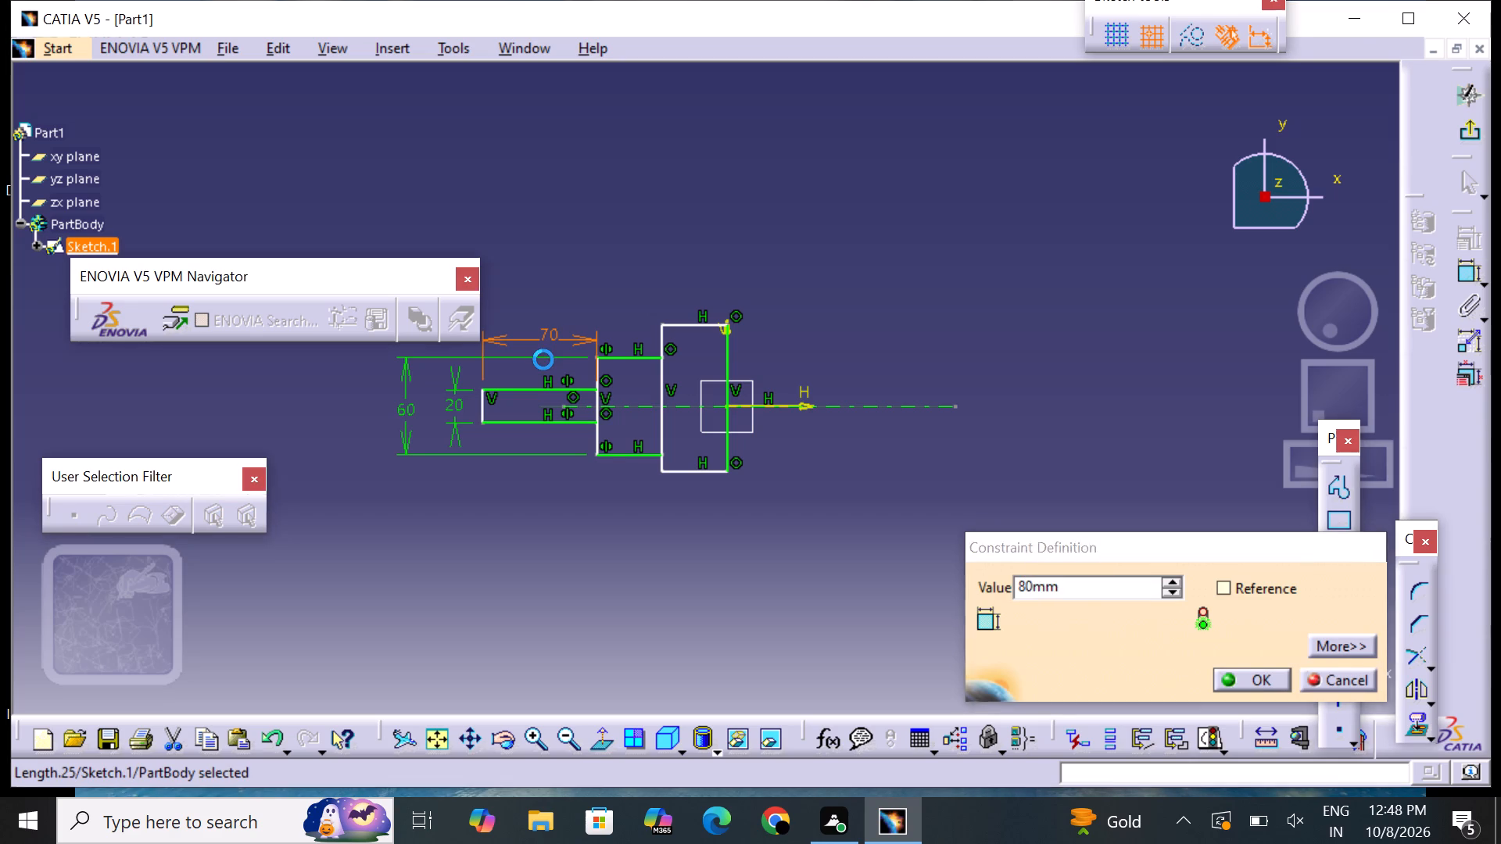
pyautogui.click(858, 366)
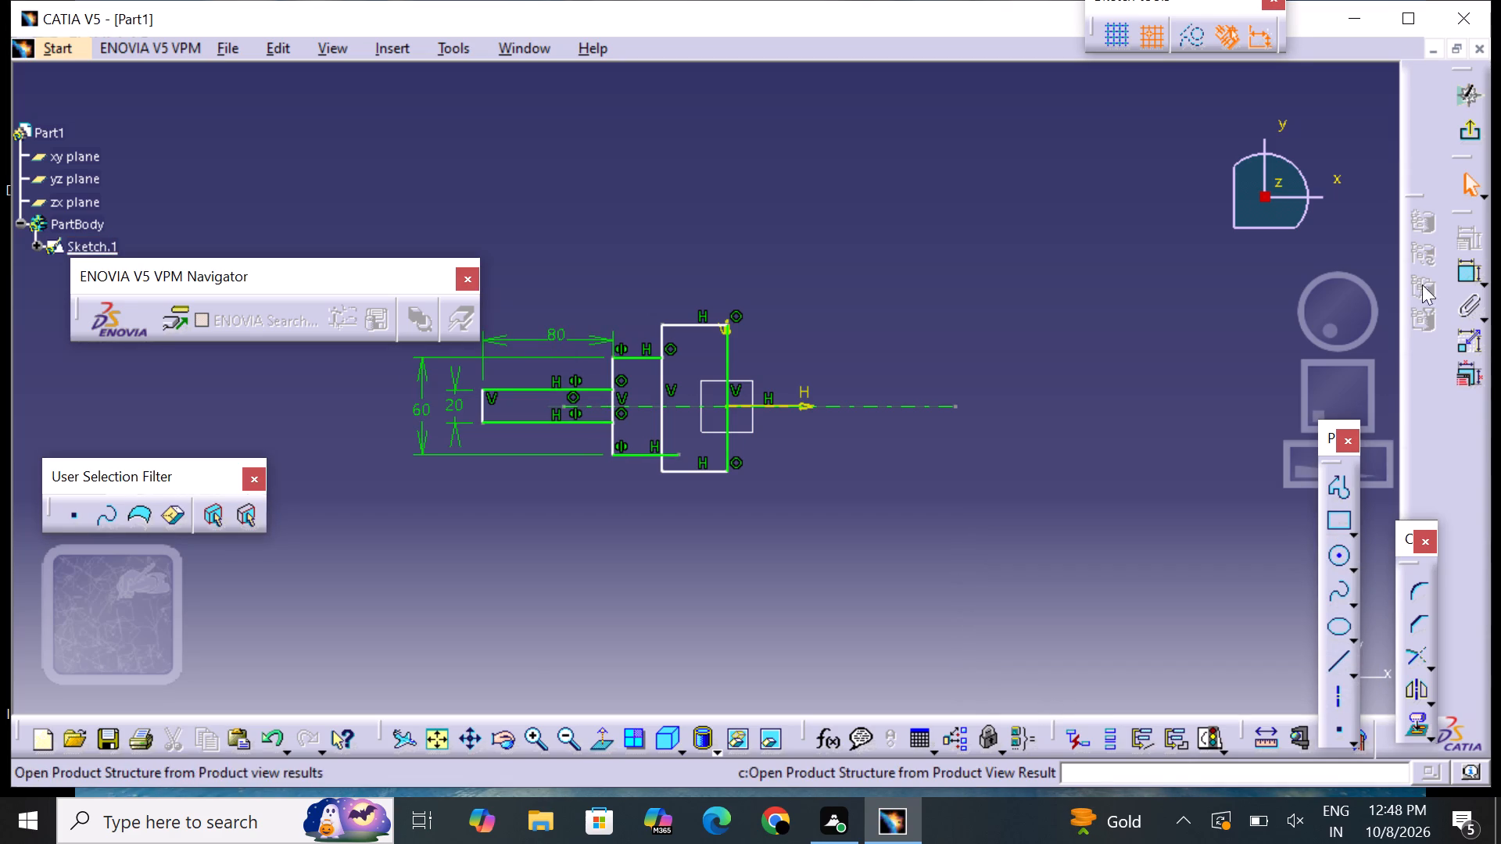
# Dimension the horizontal length of the middle section's upper edge and set it to 40 mm.
pyautogui.click(1478, 266)
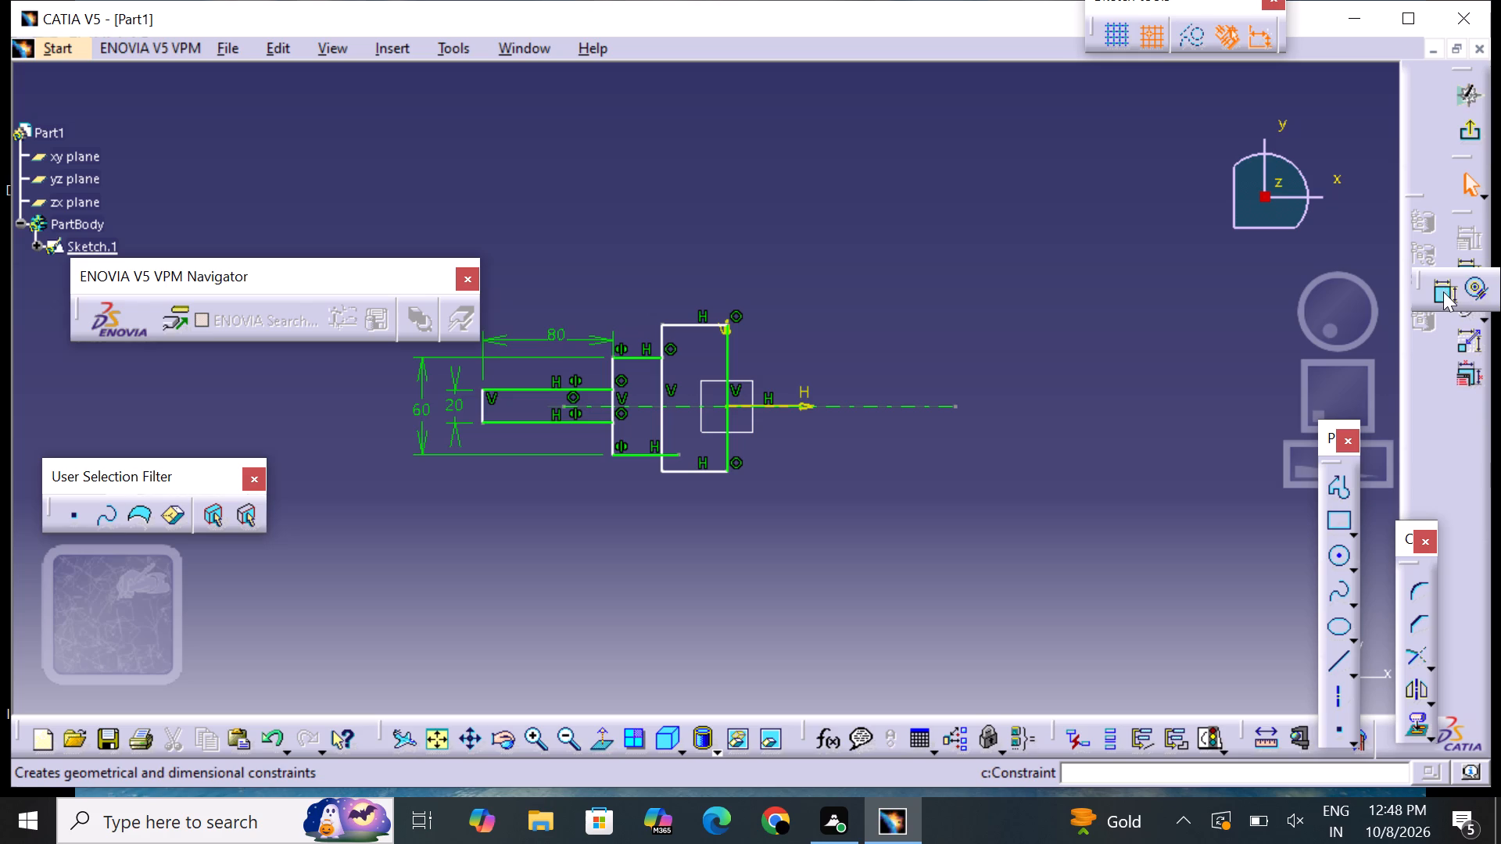
pyautogui.click(1443, 291)
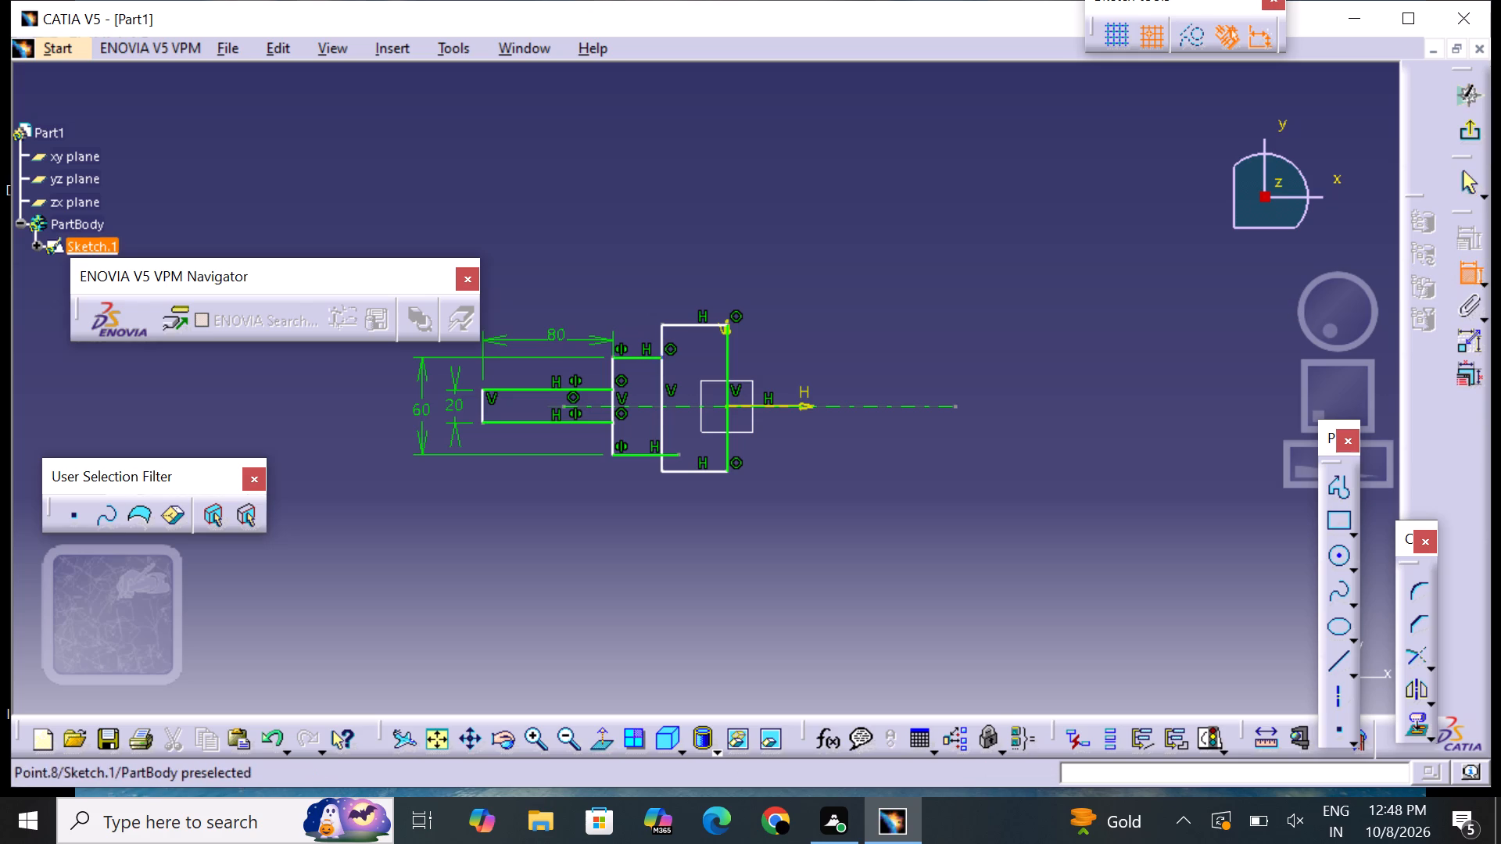
pyautogui.click(644, 359)
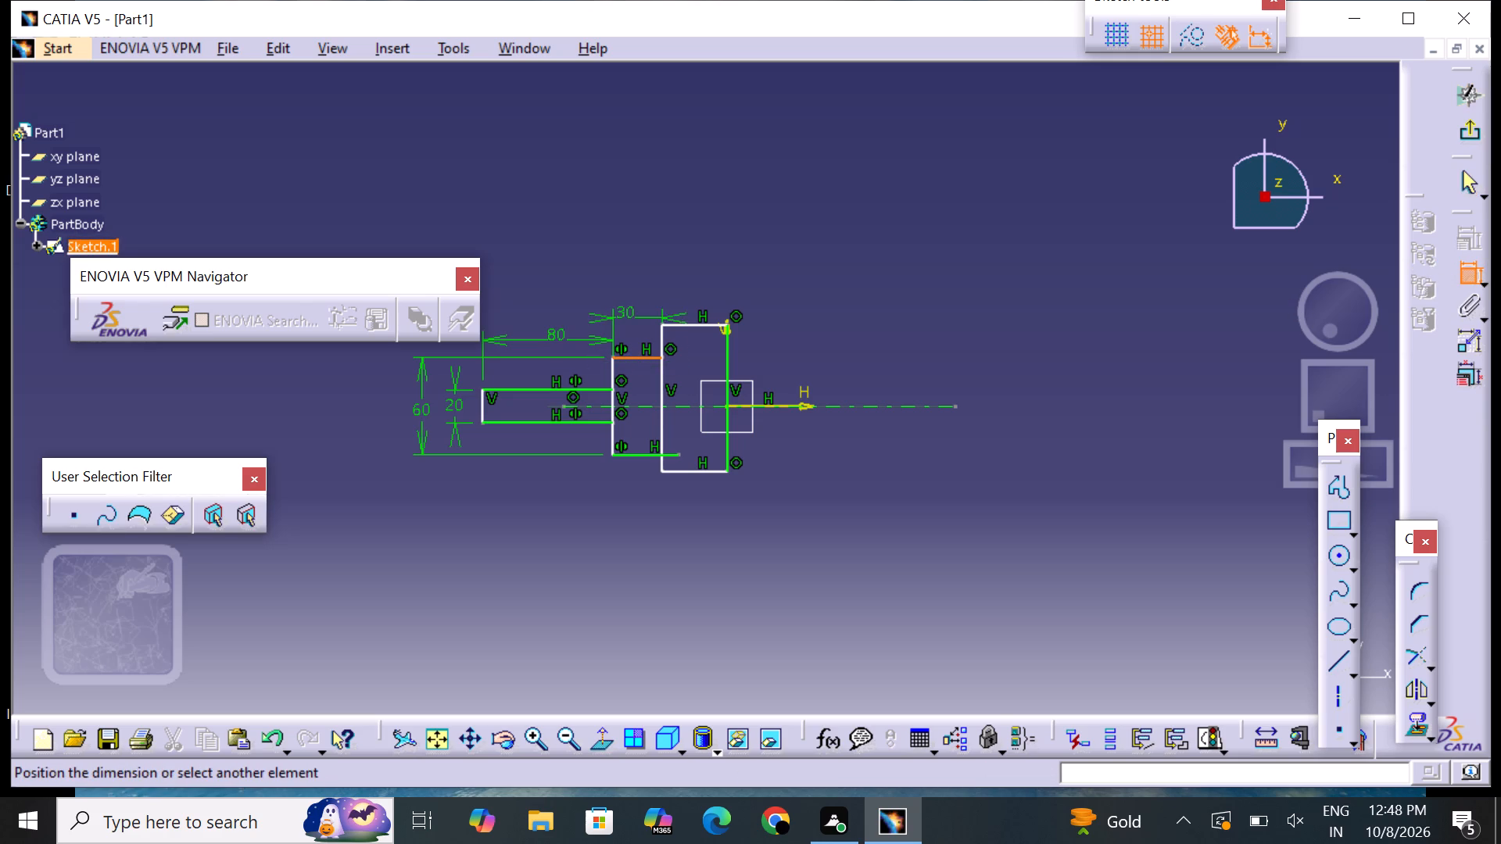
pyautogui.click(632, 284)
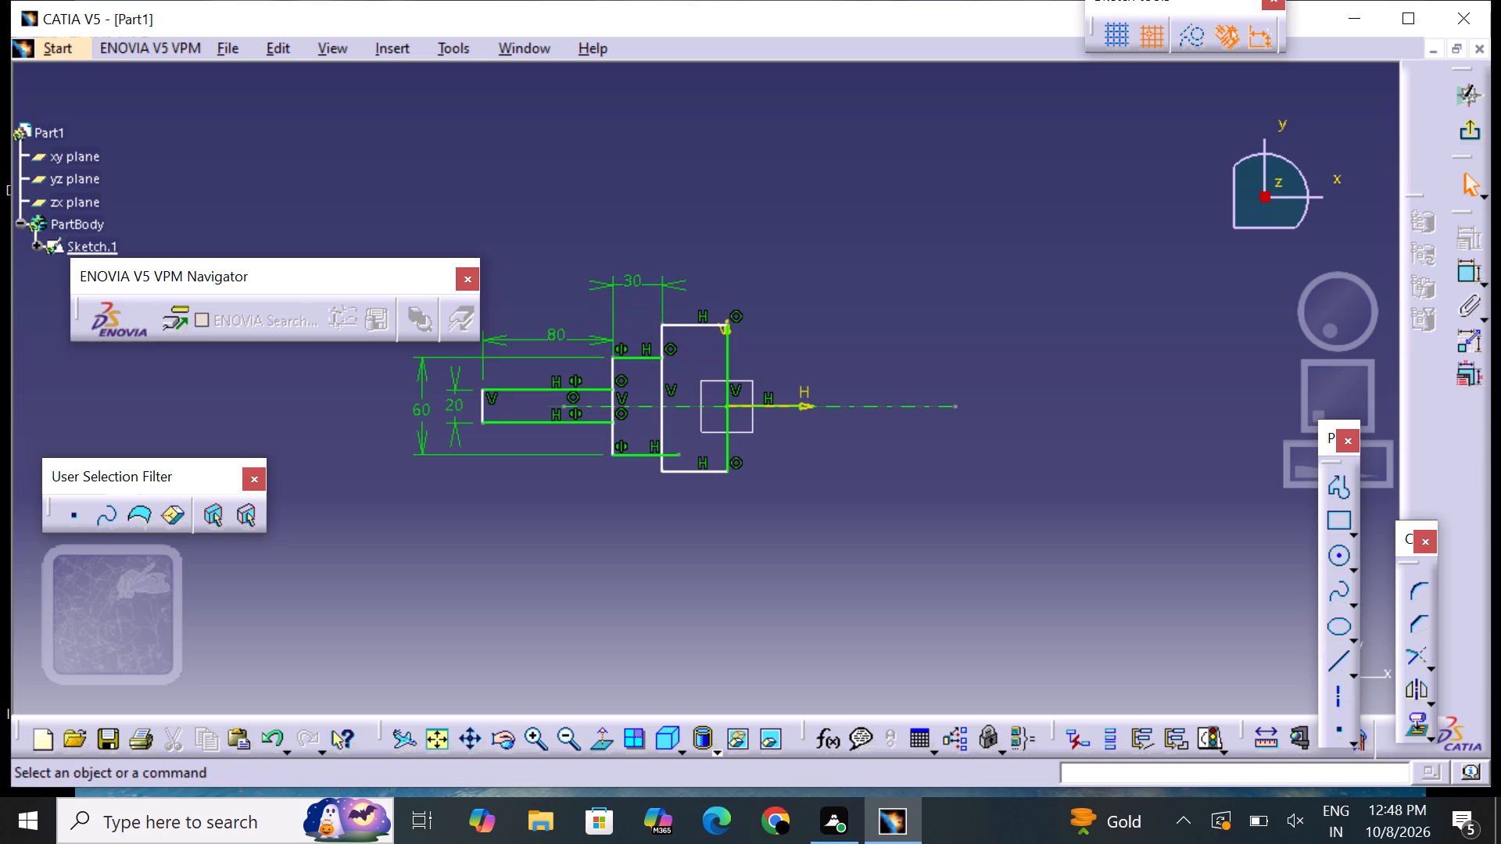
pyautogui.doubleClick(634, 284)
pyautogui.press('BackSpace')
pyautogui.write('40')
pyautogui.press('Return')
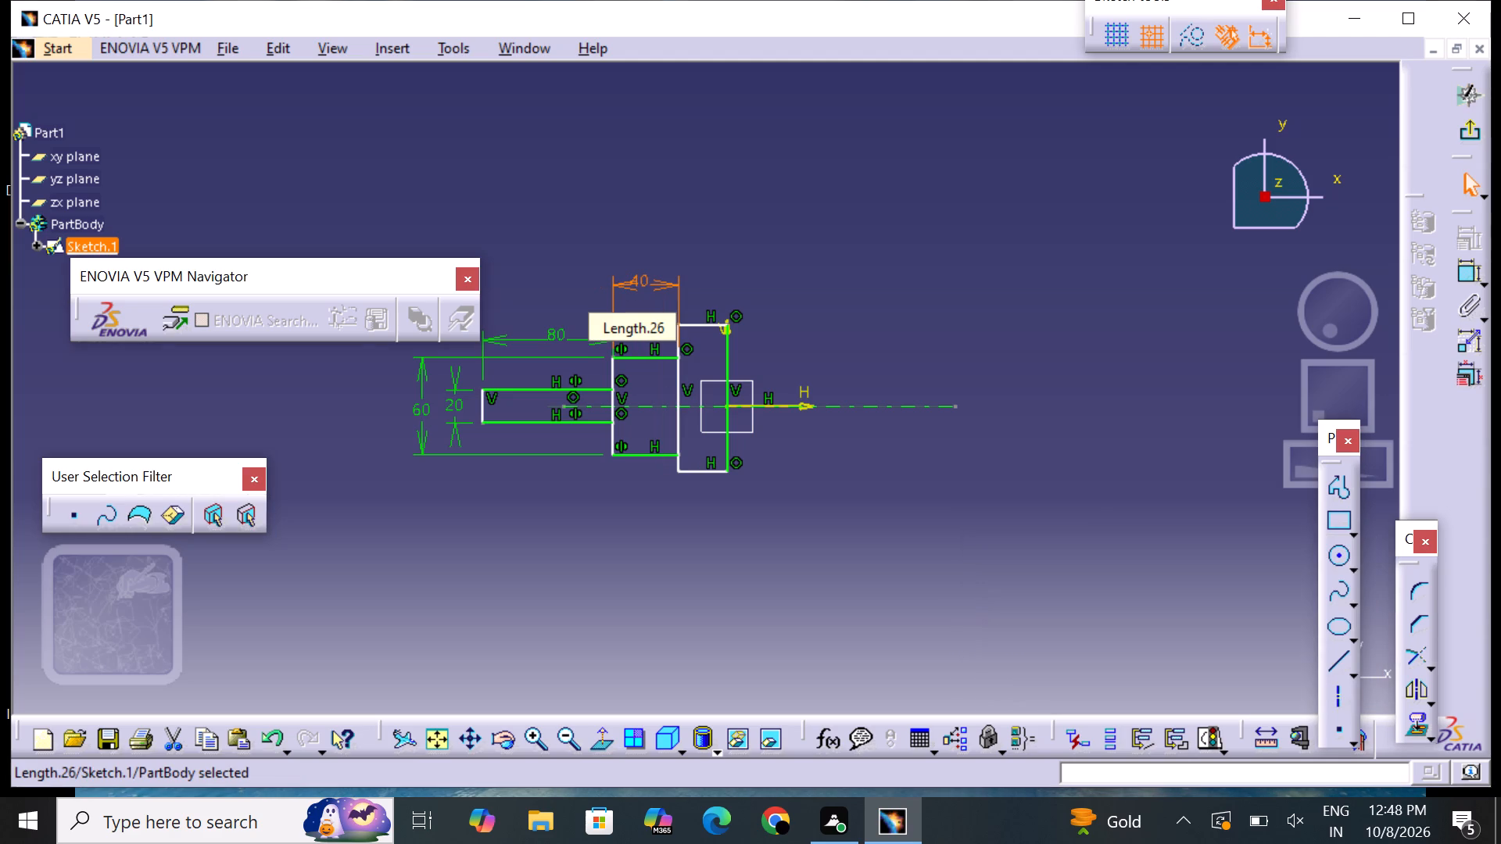
pyautogui.click(783, 299)
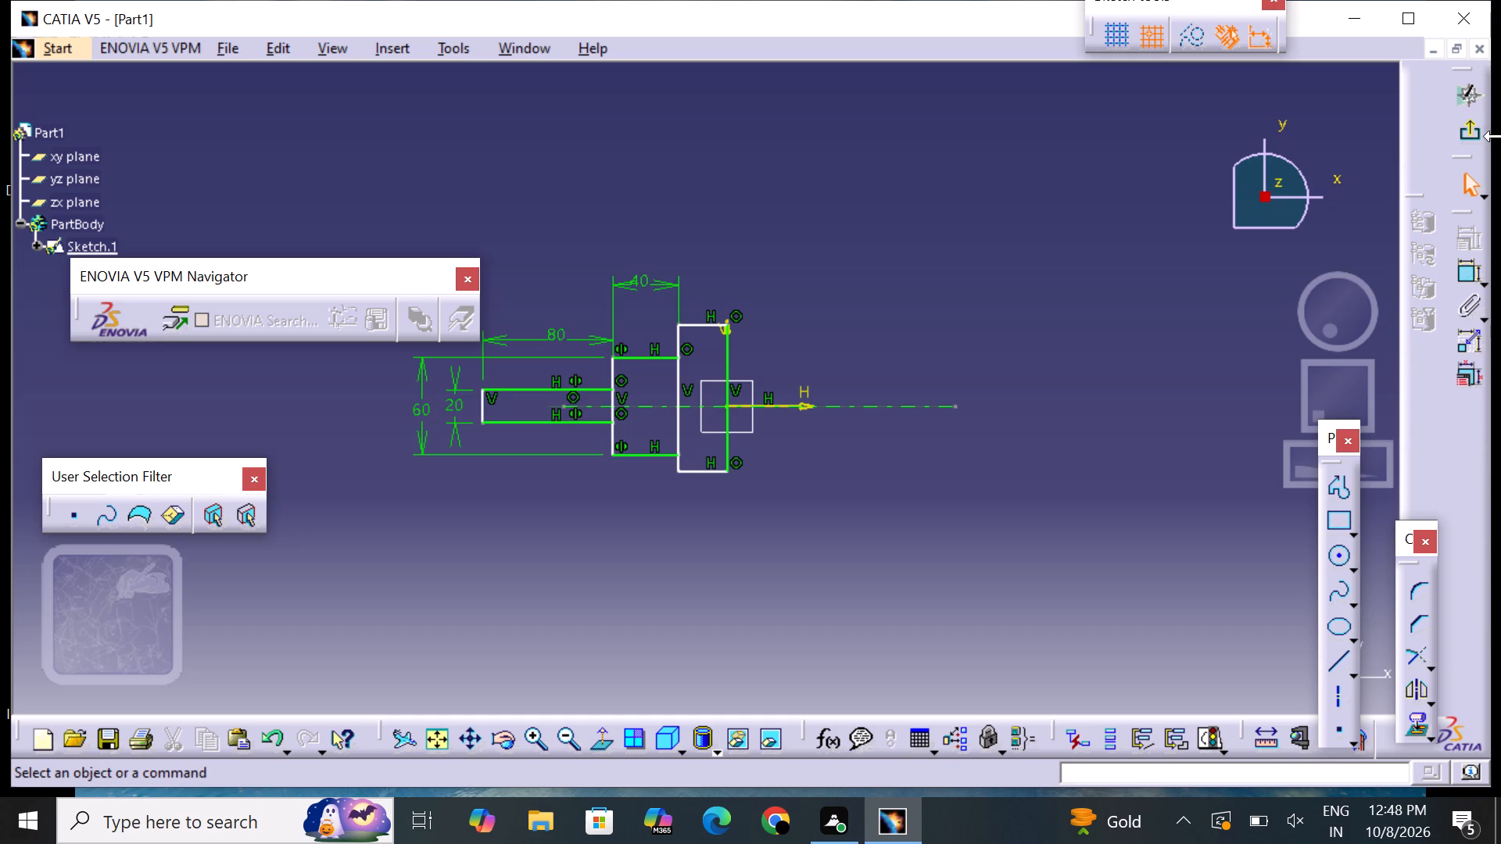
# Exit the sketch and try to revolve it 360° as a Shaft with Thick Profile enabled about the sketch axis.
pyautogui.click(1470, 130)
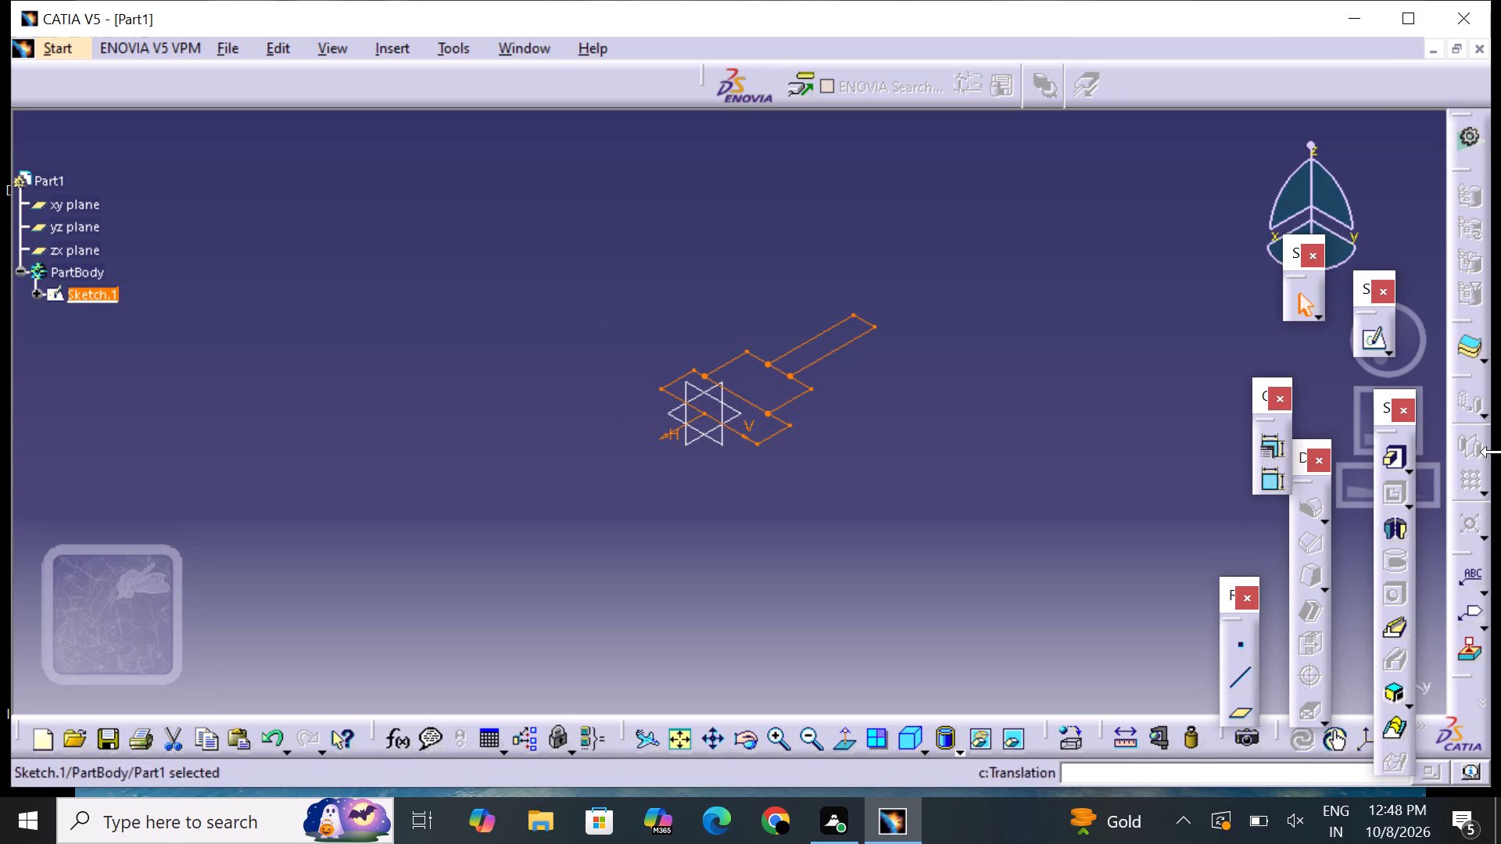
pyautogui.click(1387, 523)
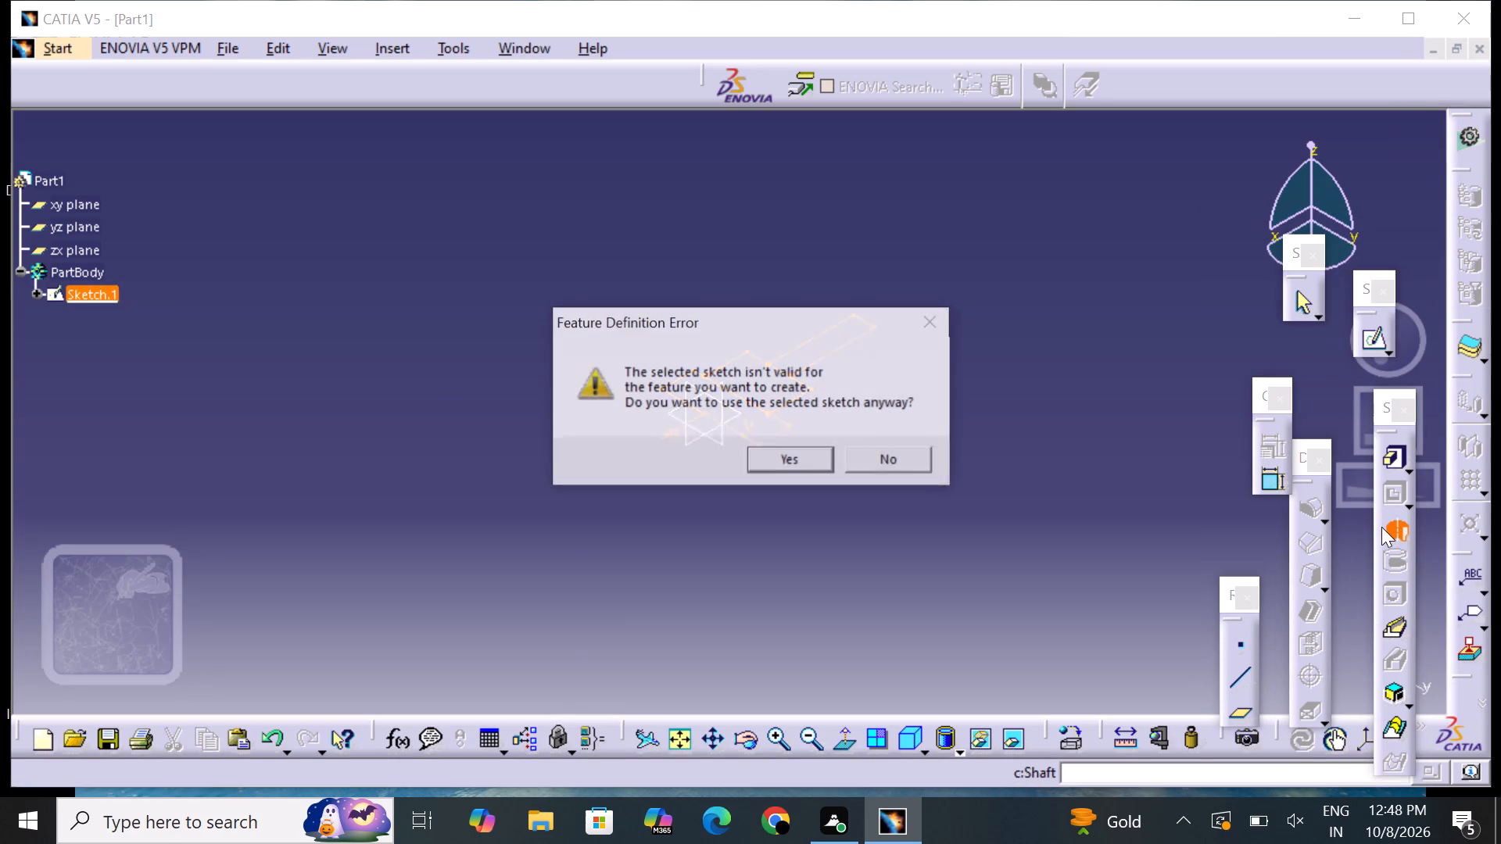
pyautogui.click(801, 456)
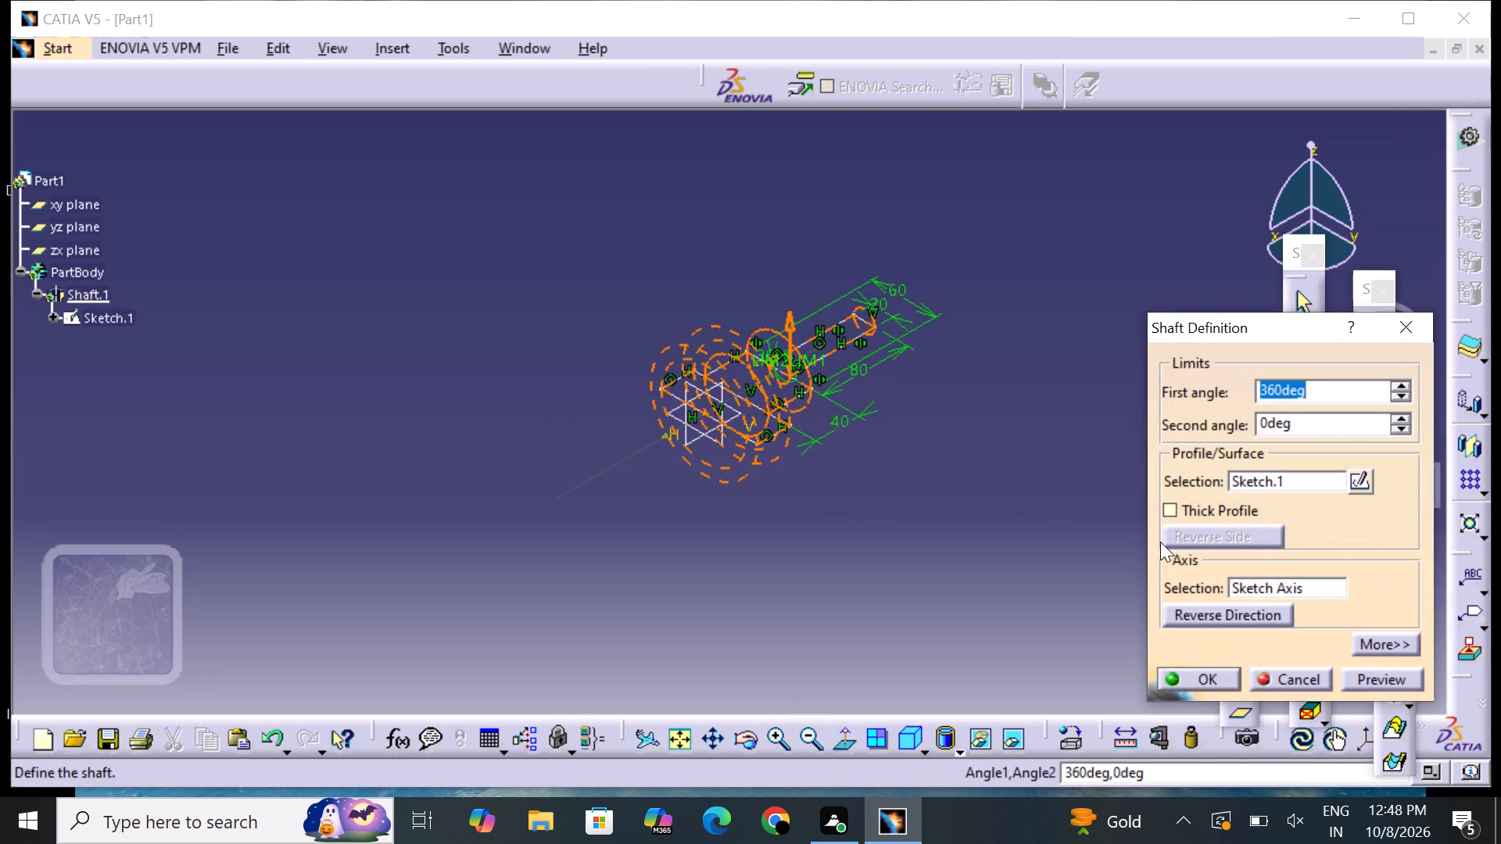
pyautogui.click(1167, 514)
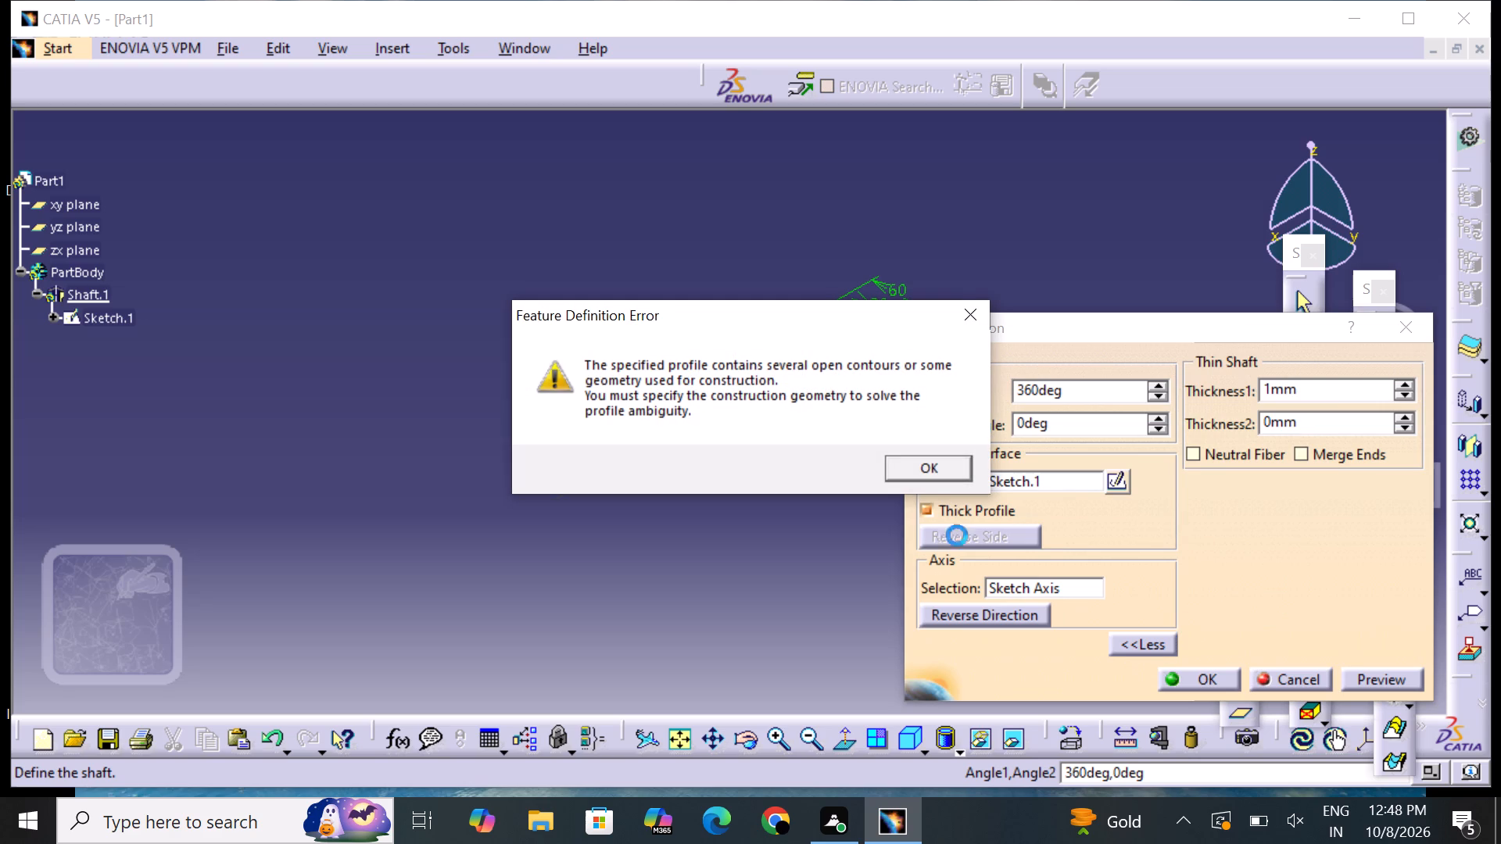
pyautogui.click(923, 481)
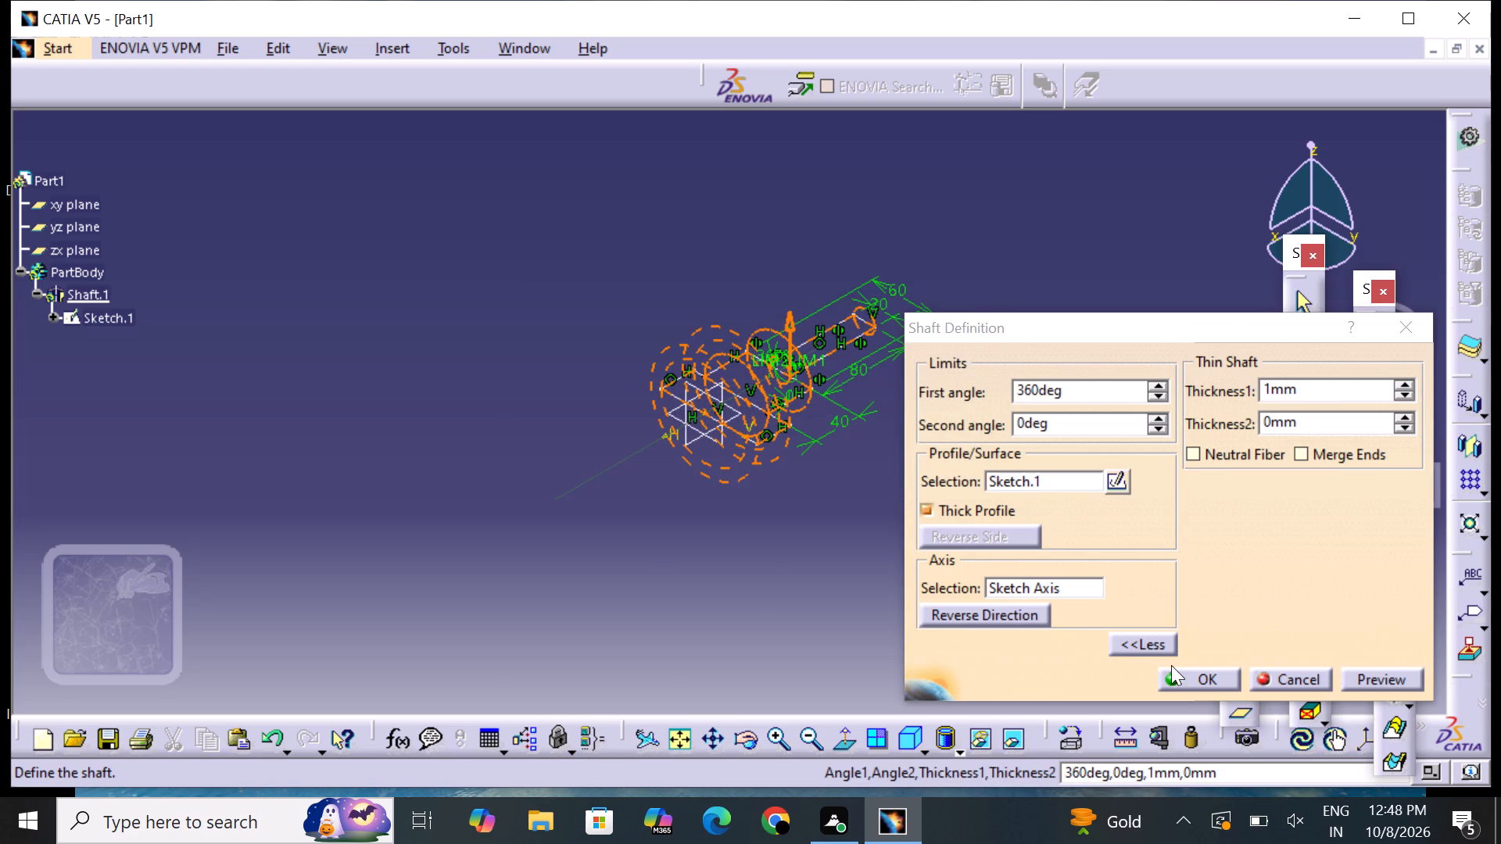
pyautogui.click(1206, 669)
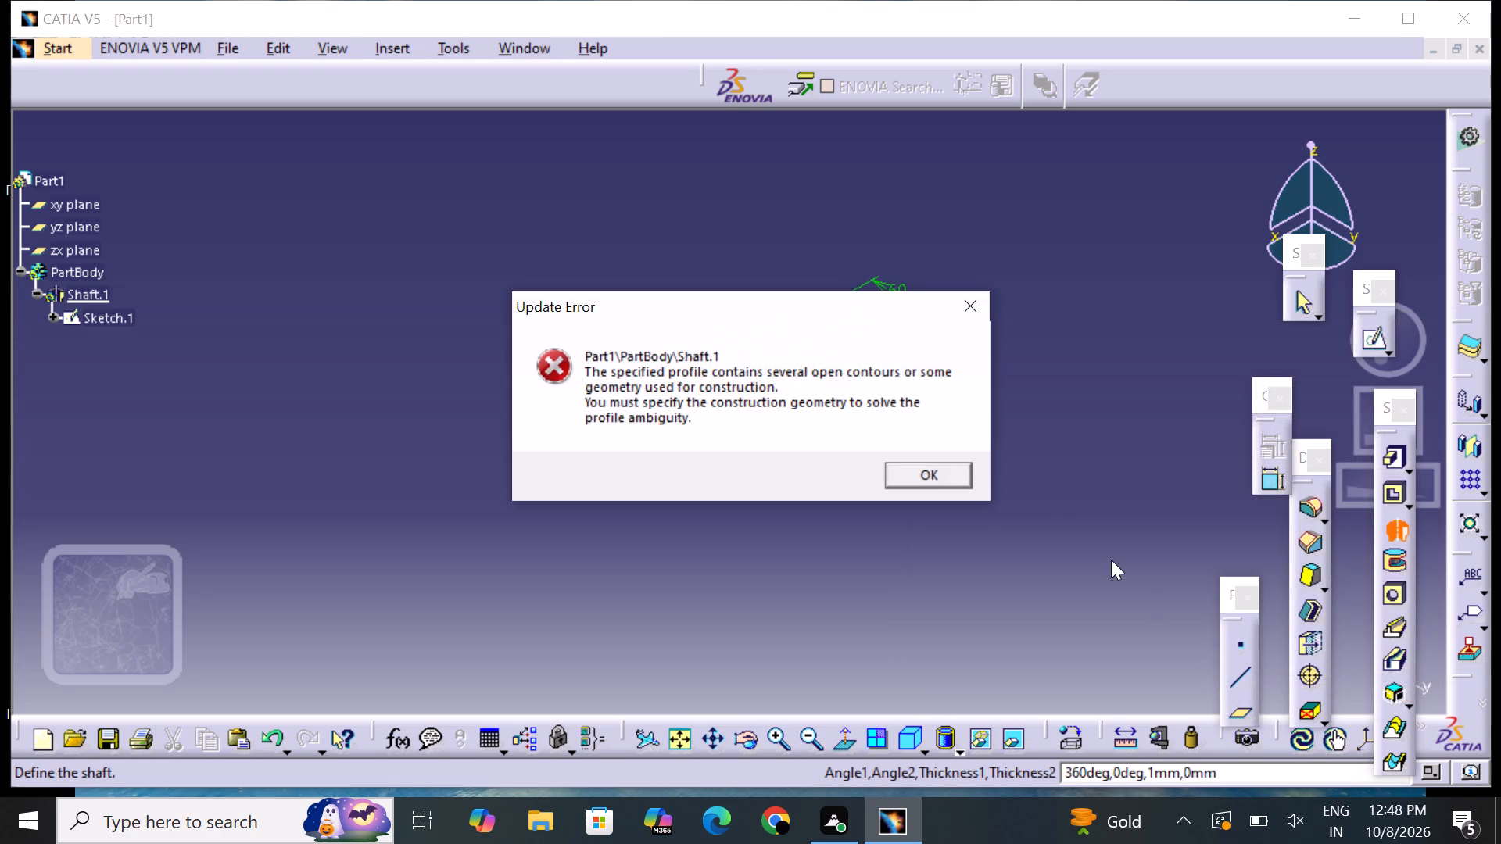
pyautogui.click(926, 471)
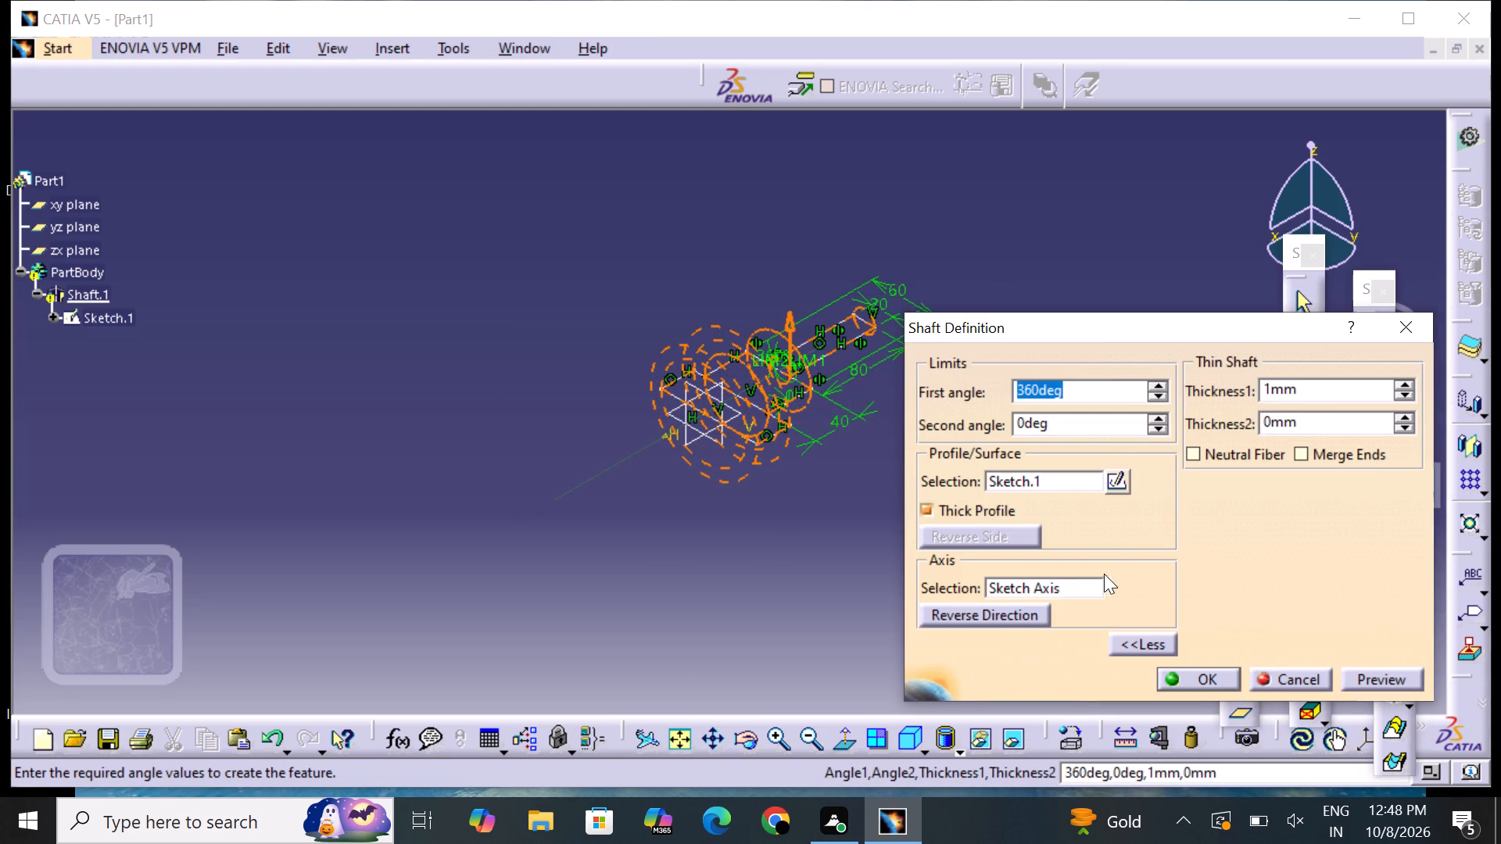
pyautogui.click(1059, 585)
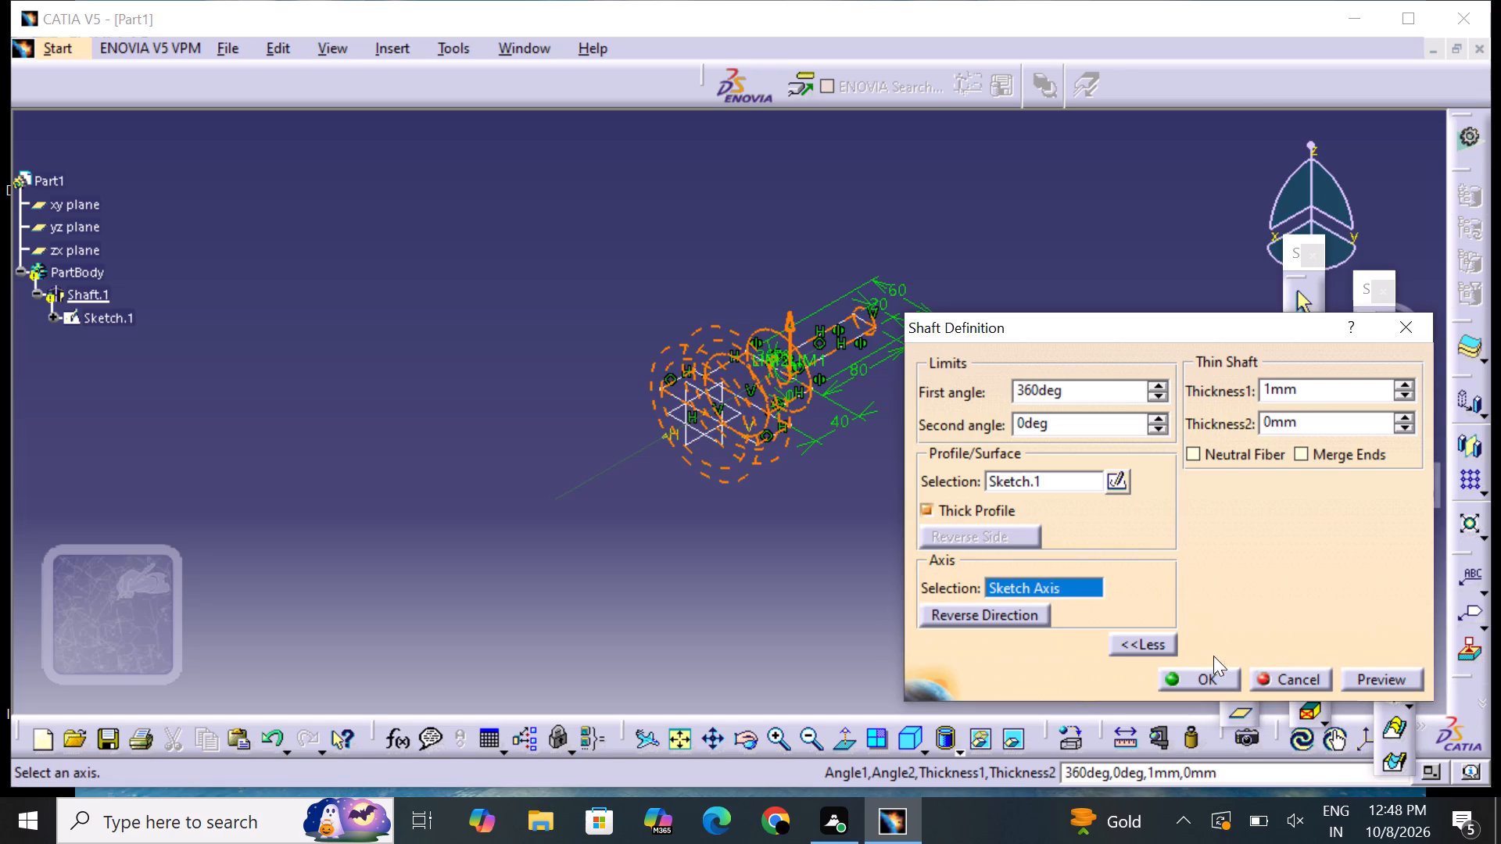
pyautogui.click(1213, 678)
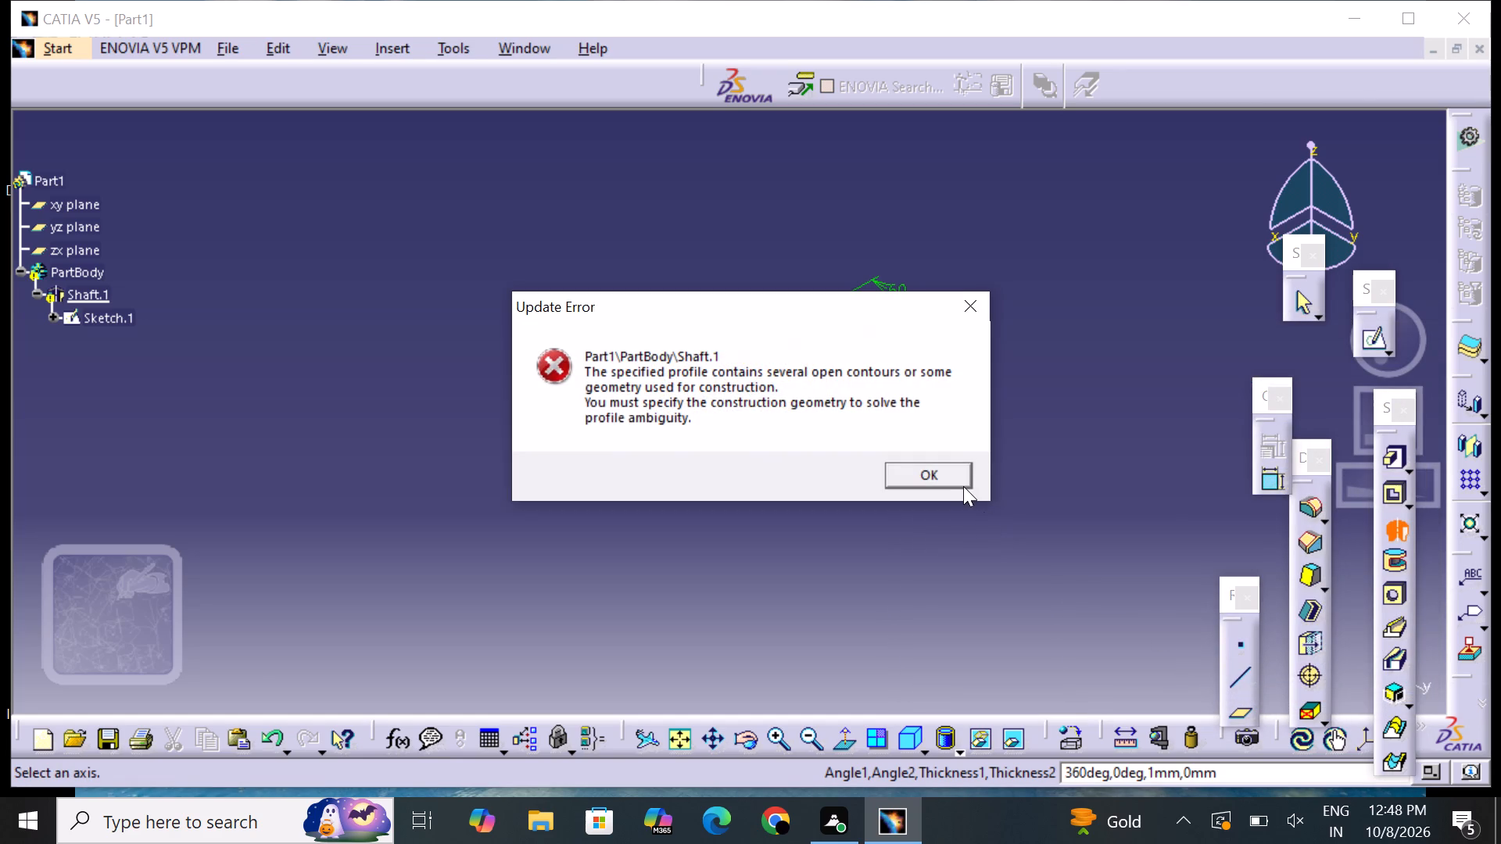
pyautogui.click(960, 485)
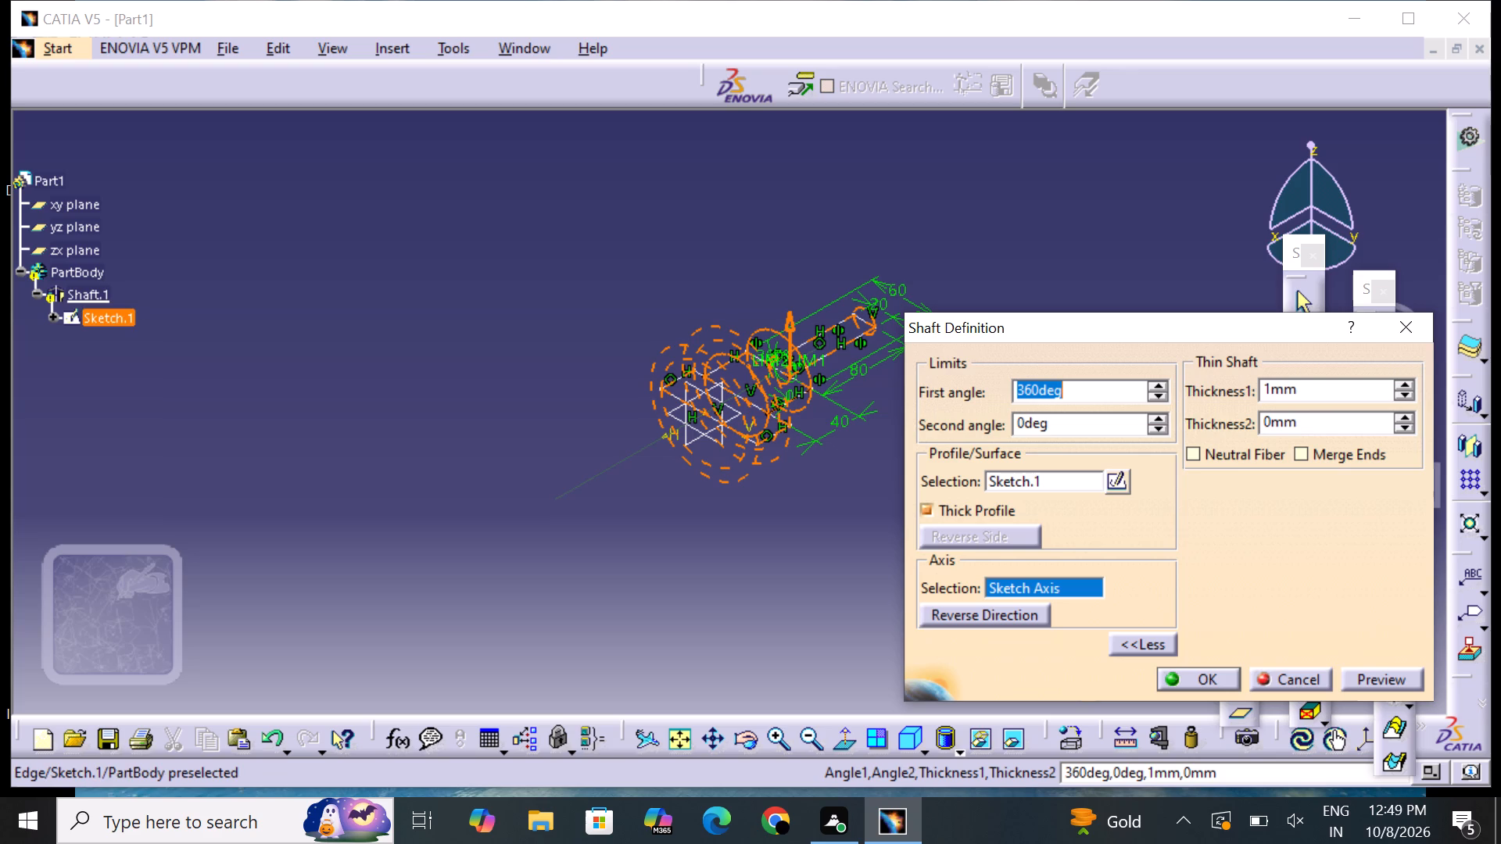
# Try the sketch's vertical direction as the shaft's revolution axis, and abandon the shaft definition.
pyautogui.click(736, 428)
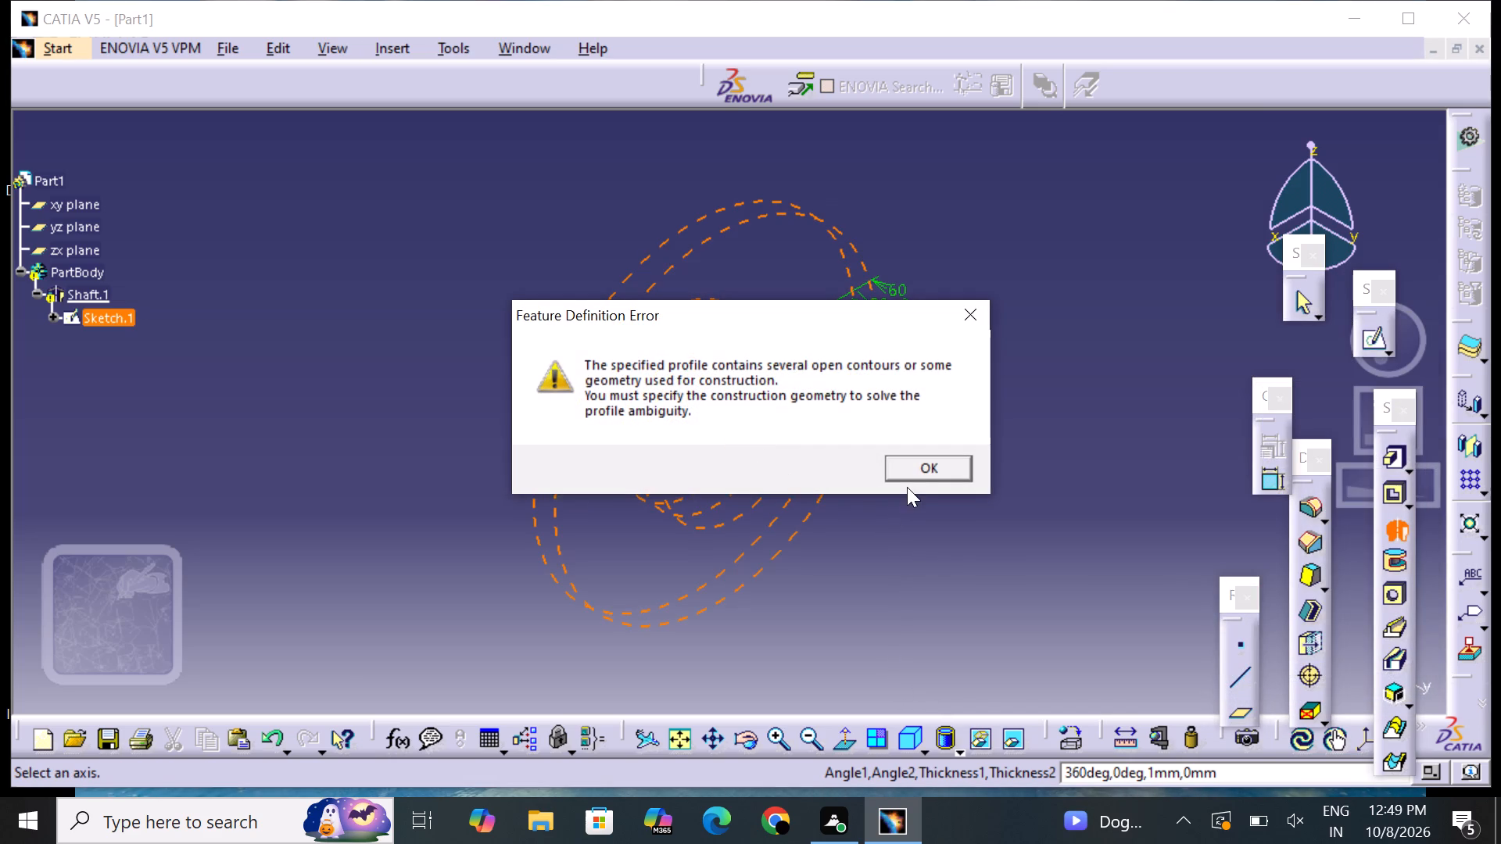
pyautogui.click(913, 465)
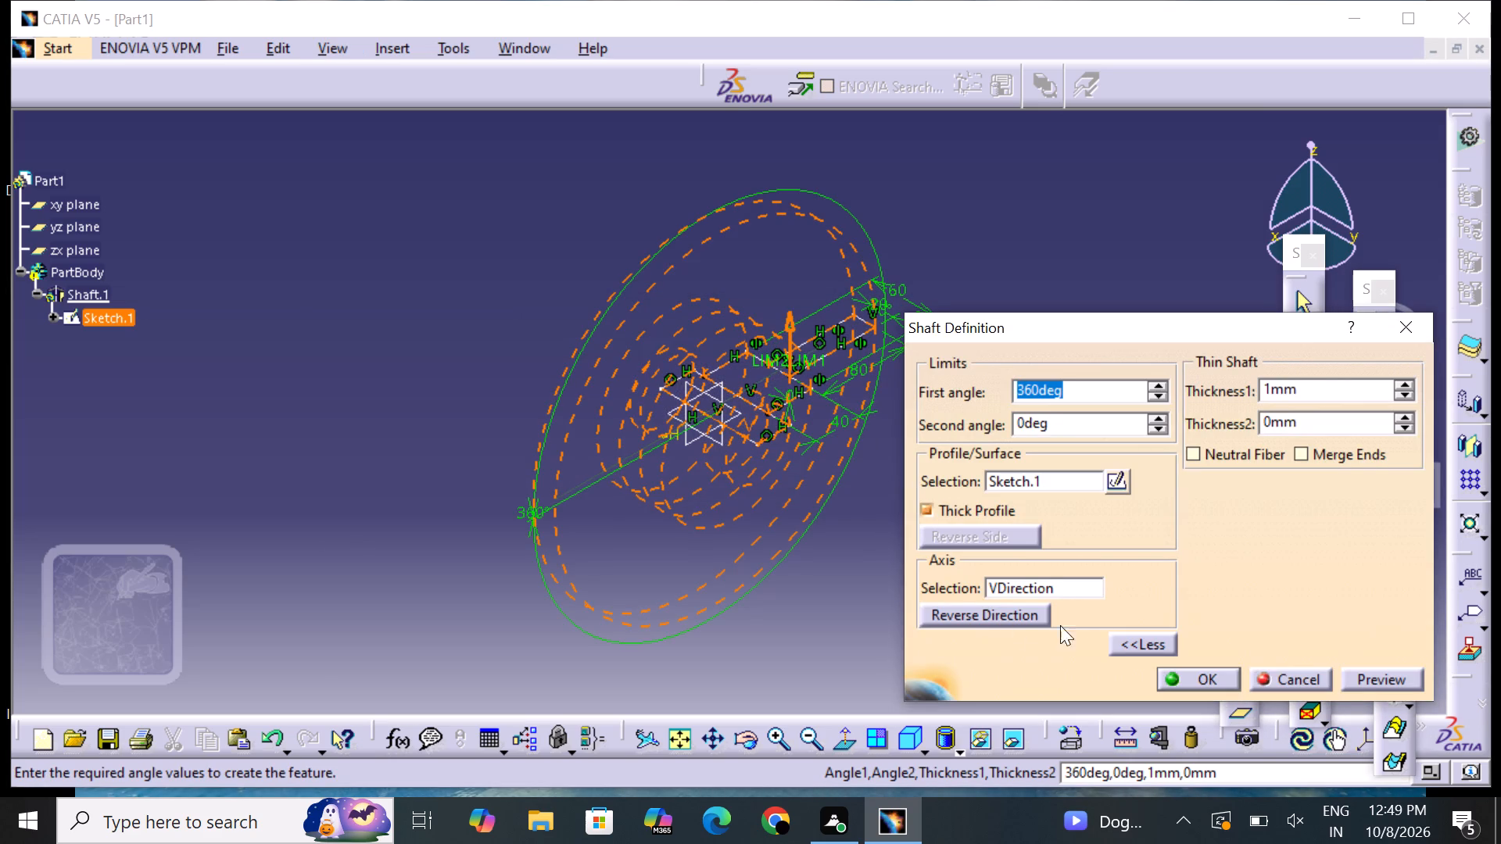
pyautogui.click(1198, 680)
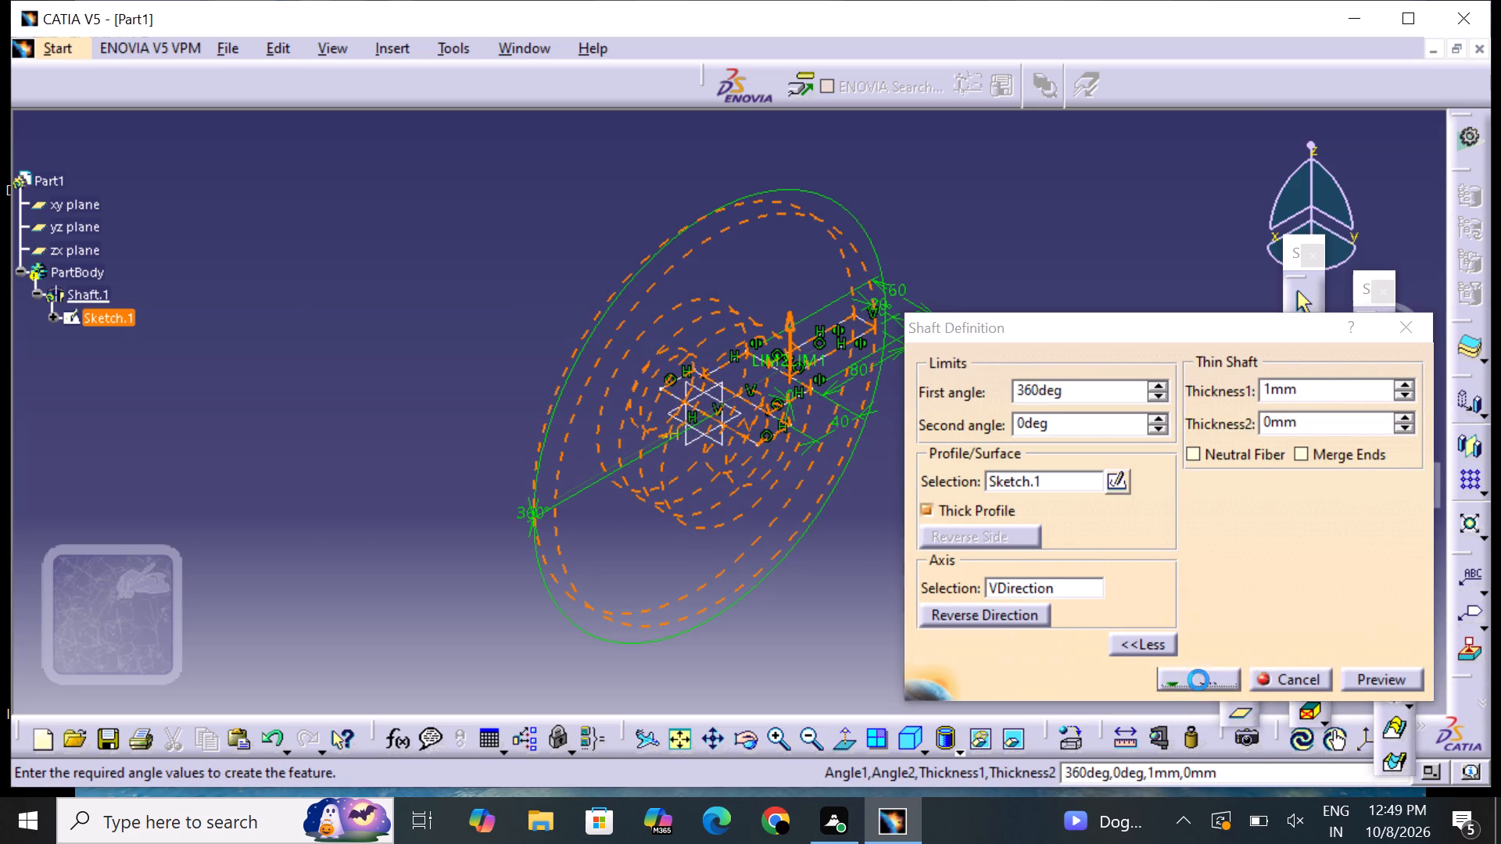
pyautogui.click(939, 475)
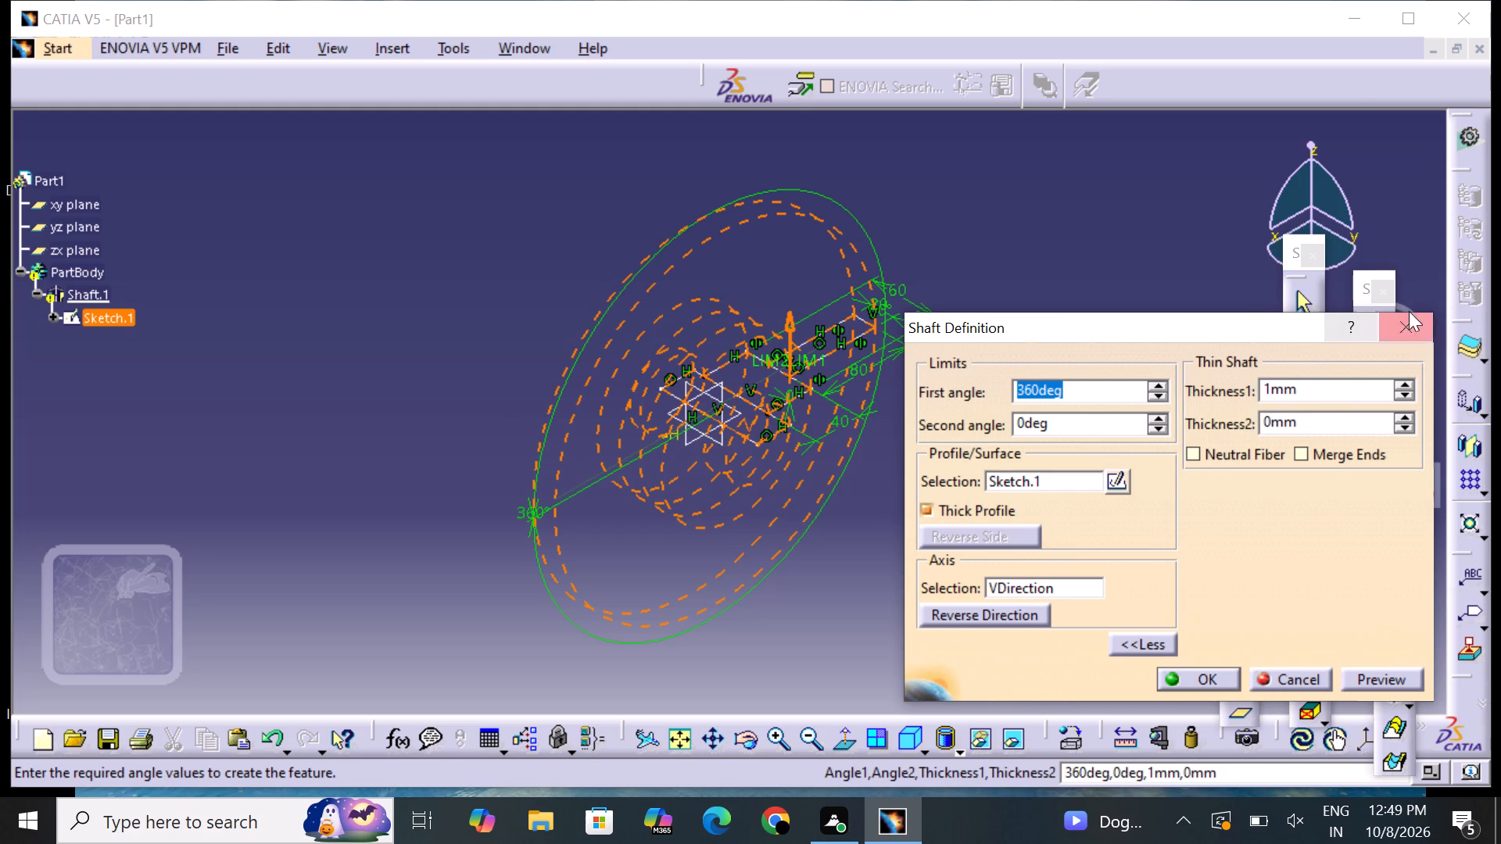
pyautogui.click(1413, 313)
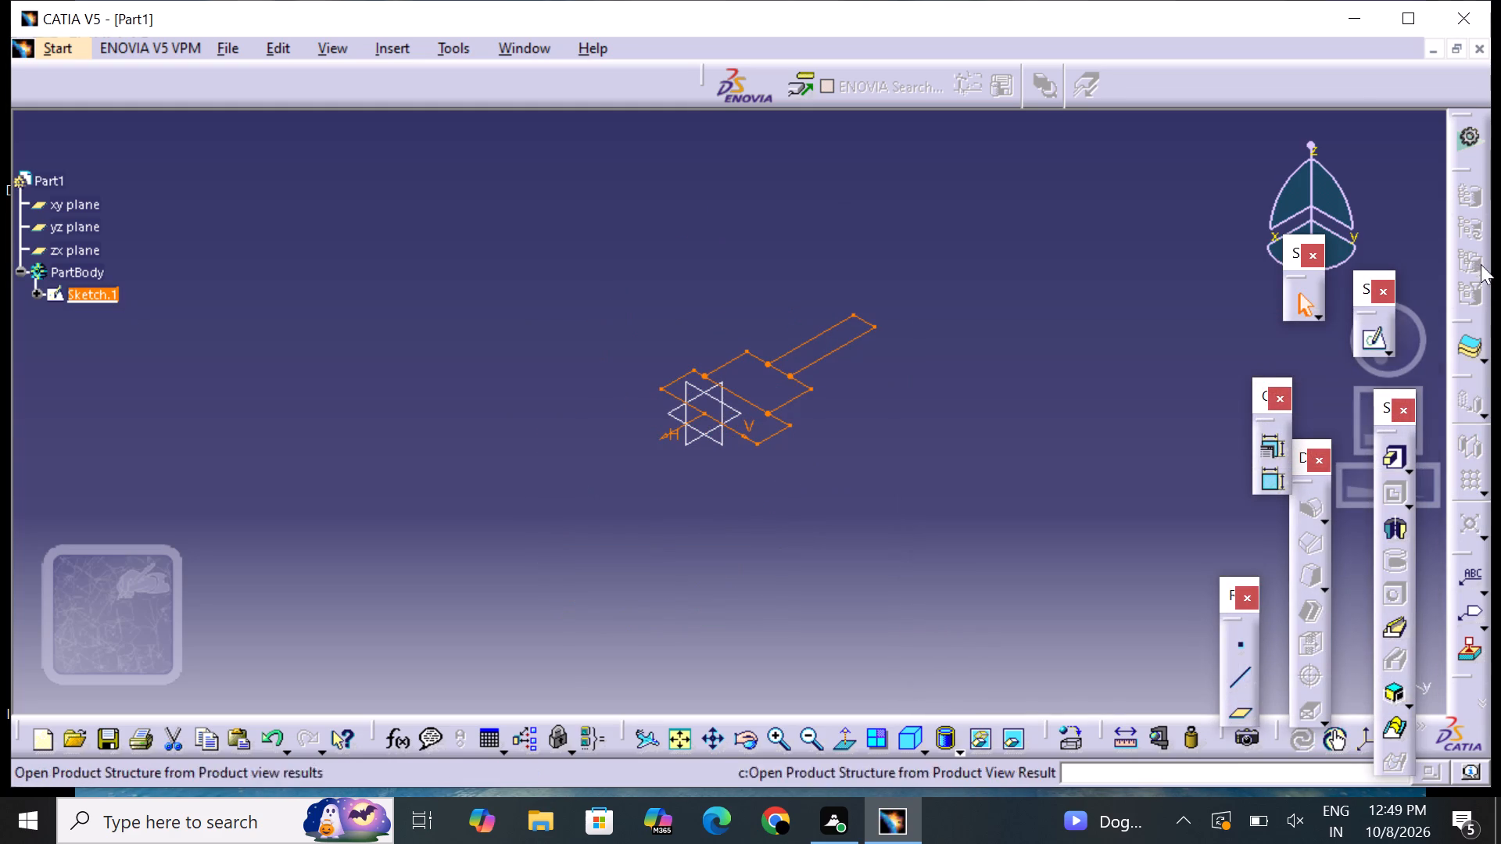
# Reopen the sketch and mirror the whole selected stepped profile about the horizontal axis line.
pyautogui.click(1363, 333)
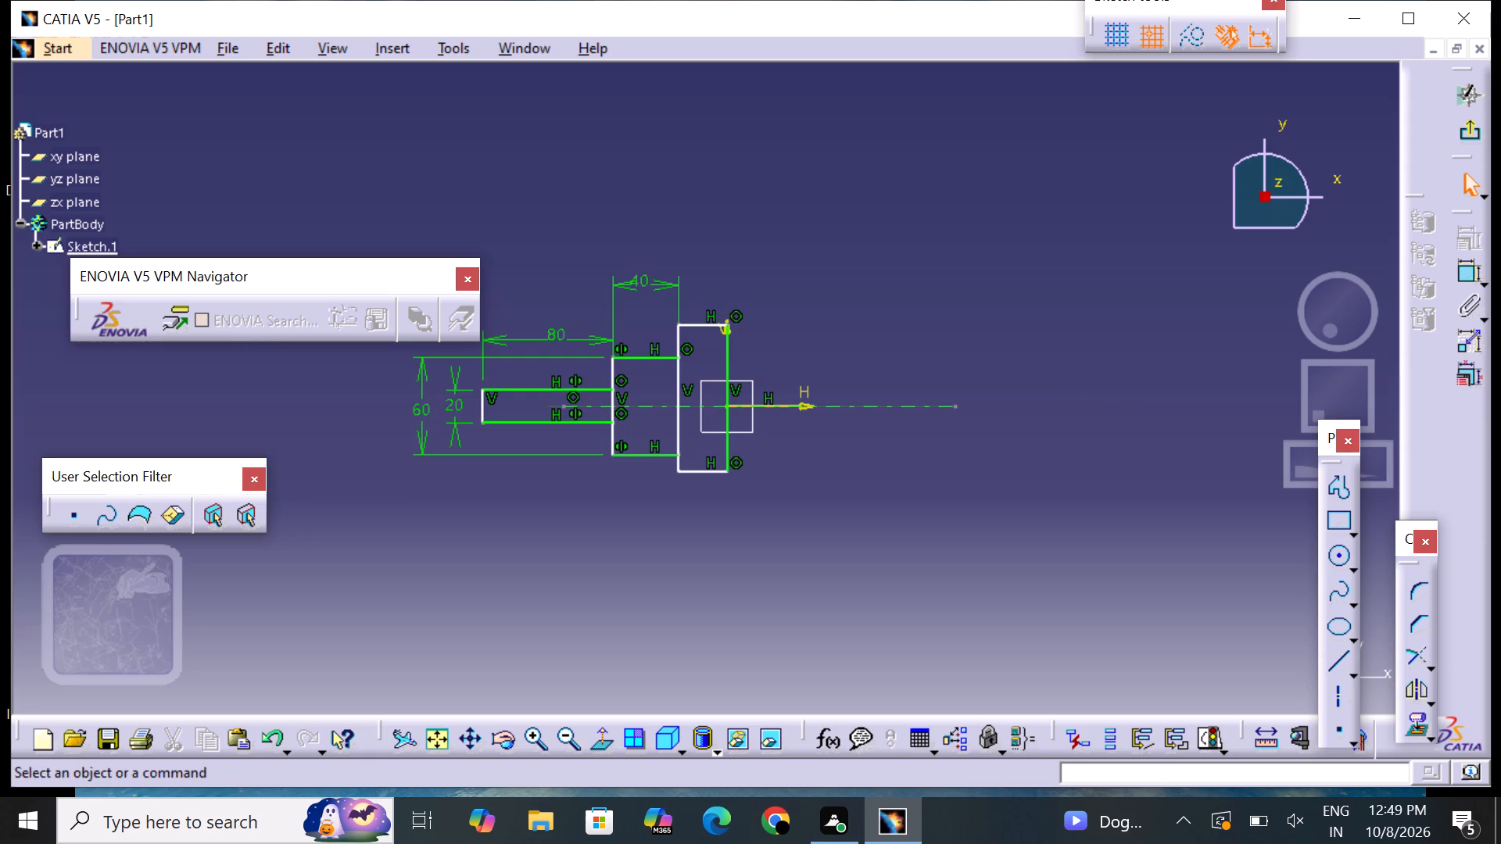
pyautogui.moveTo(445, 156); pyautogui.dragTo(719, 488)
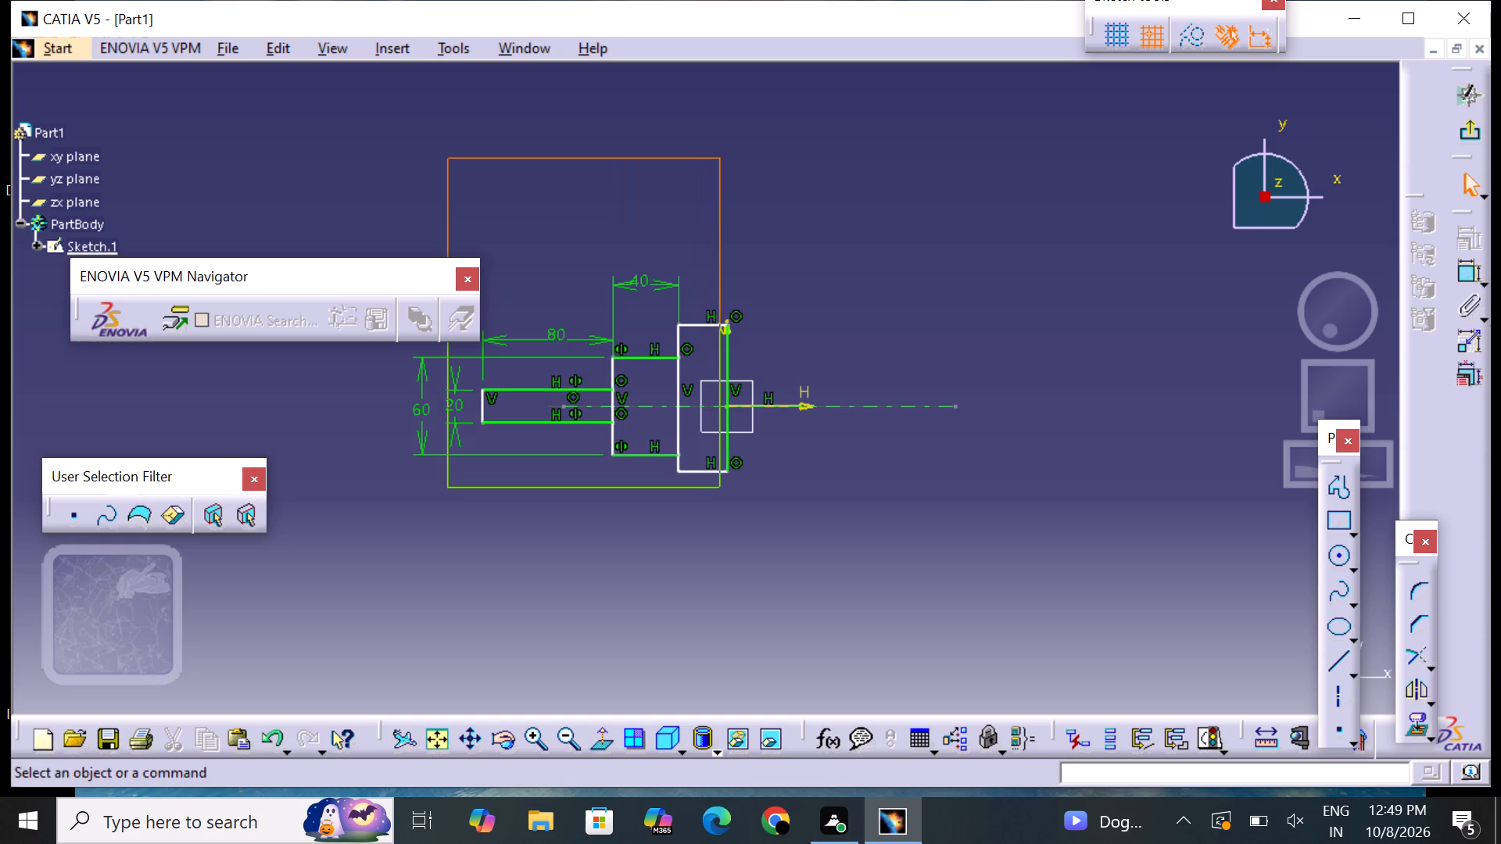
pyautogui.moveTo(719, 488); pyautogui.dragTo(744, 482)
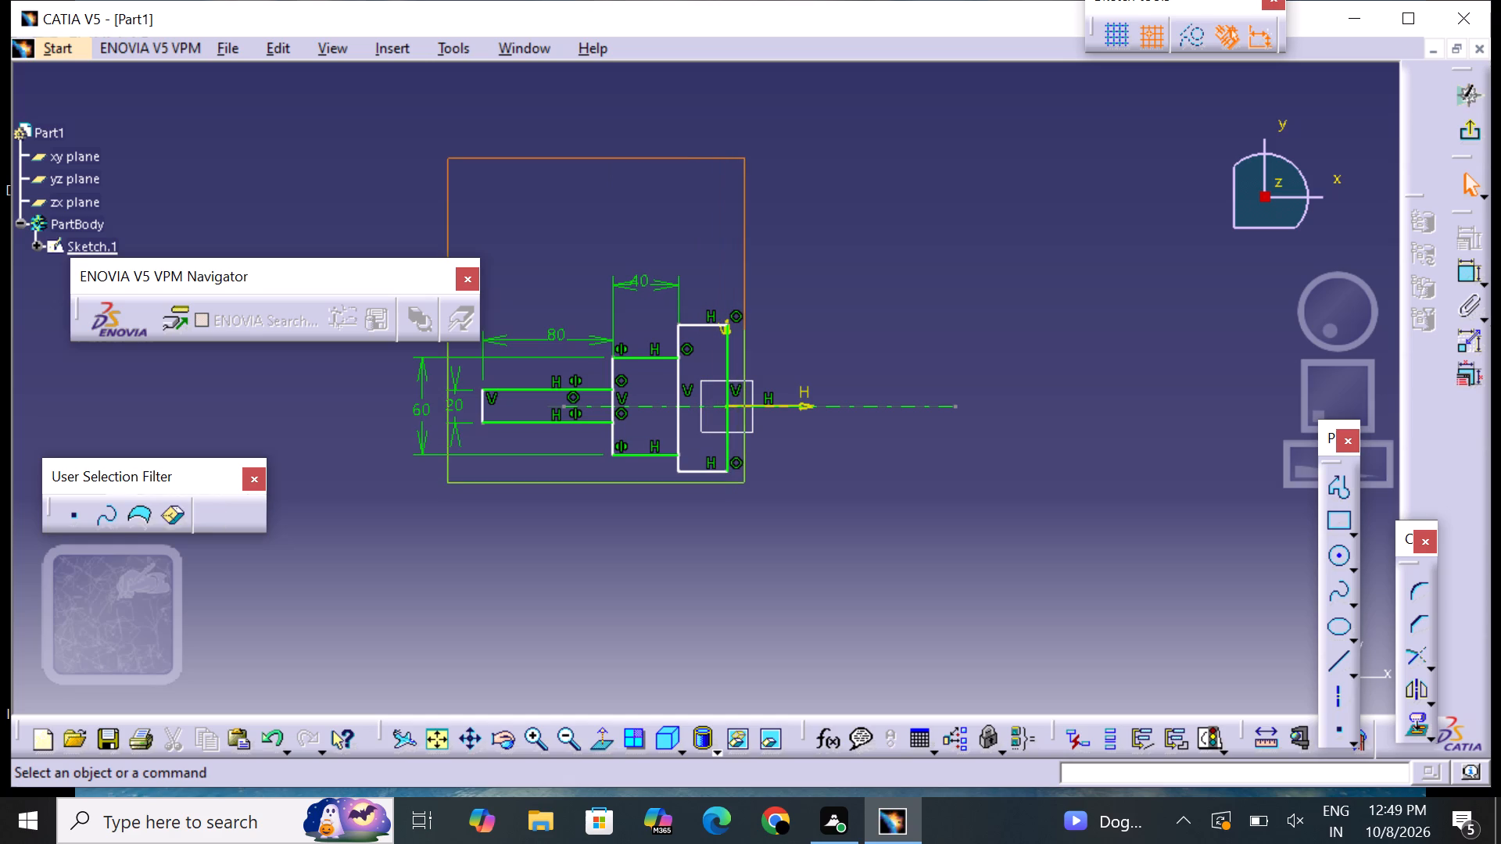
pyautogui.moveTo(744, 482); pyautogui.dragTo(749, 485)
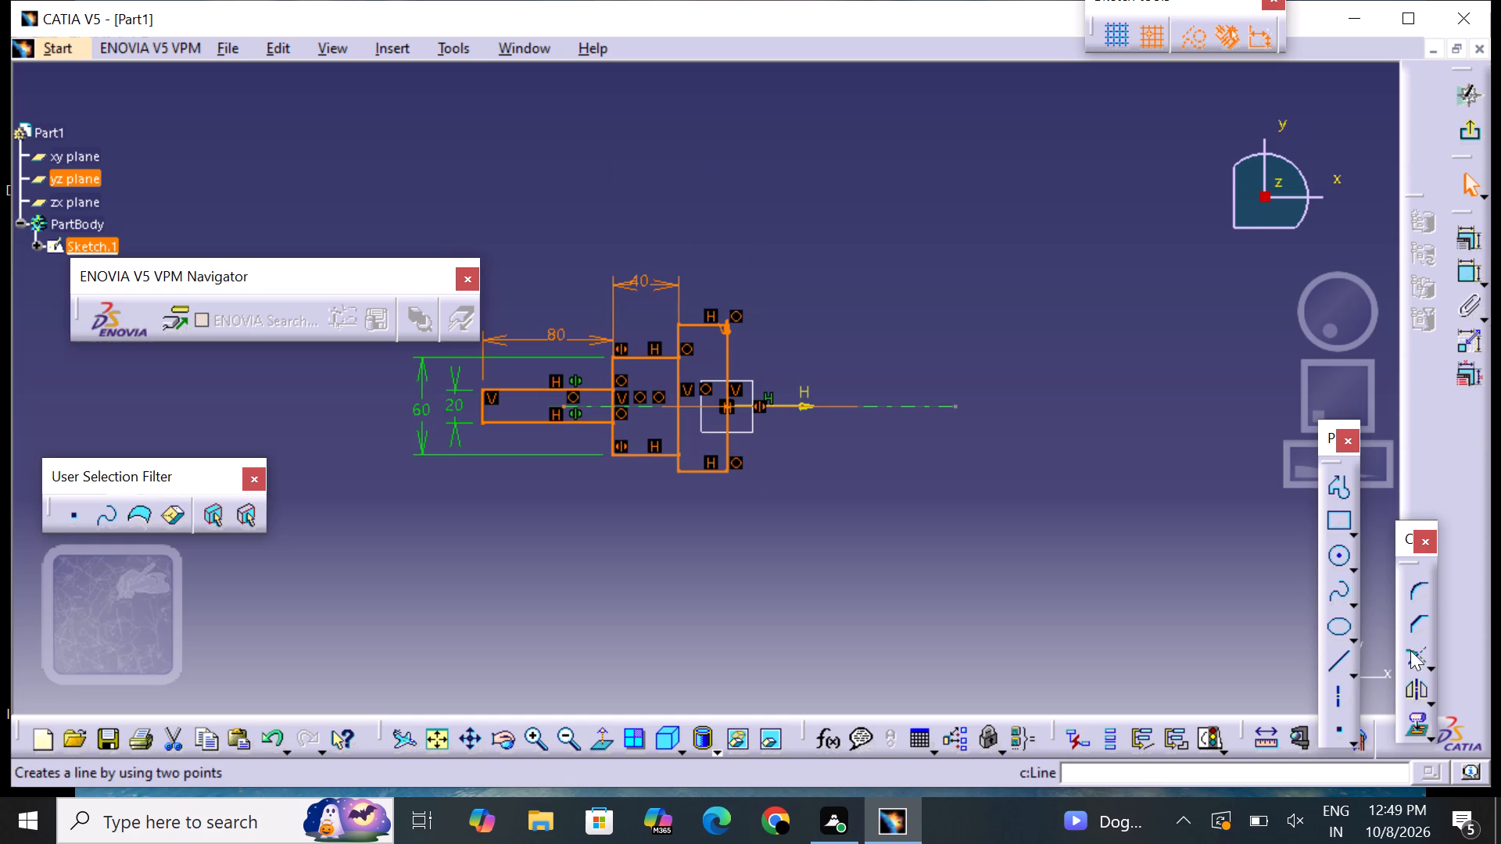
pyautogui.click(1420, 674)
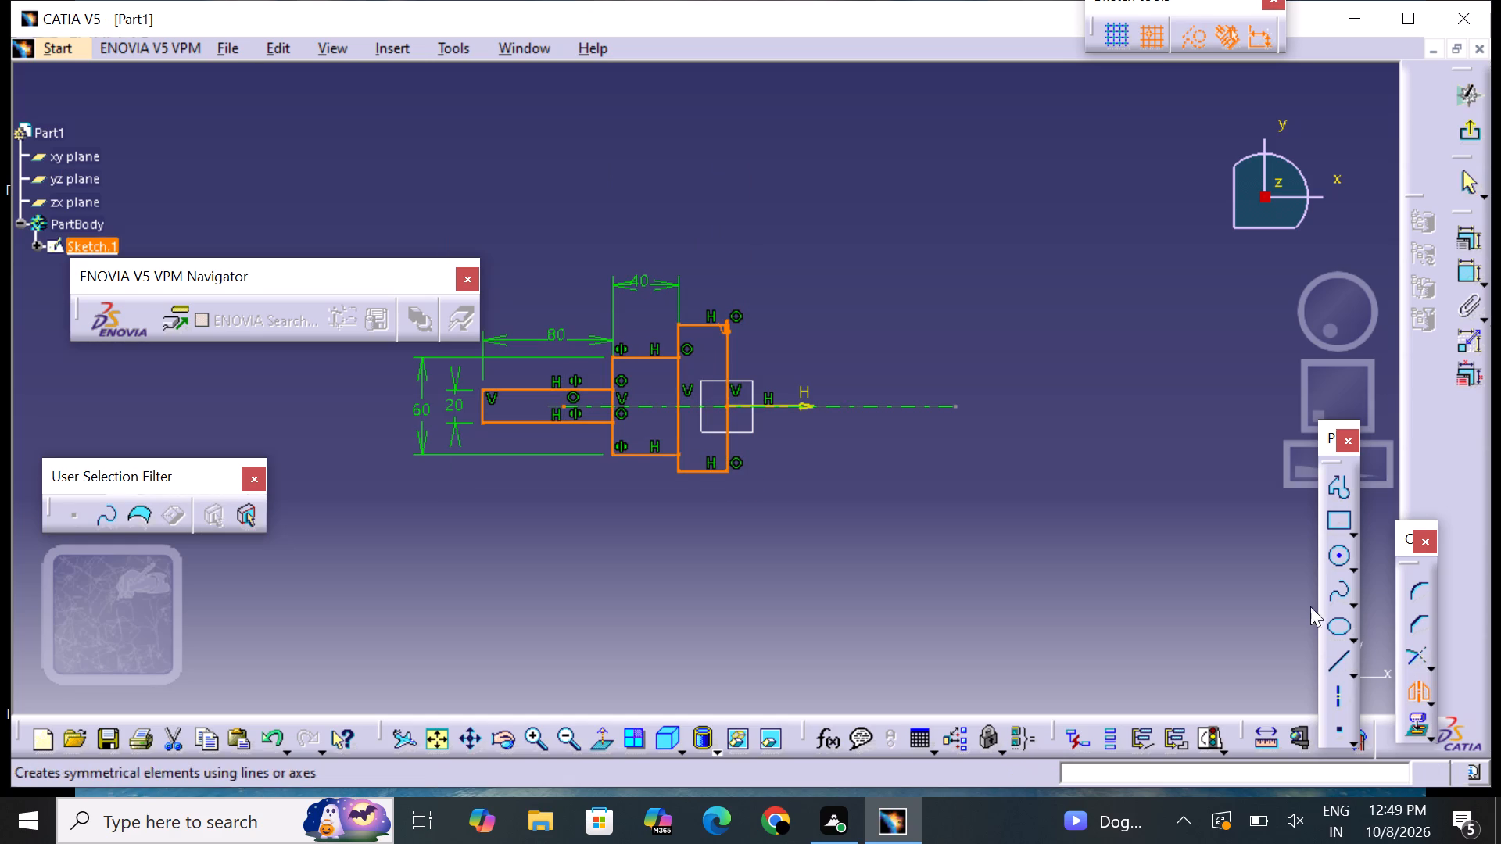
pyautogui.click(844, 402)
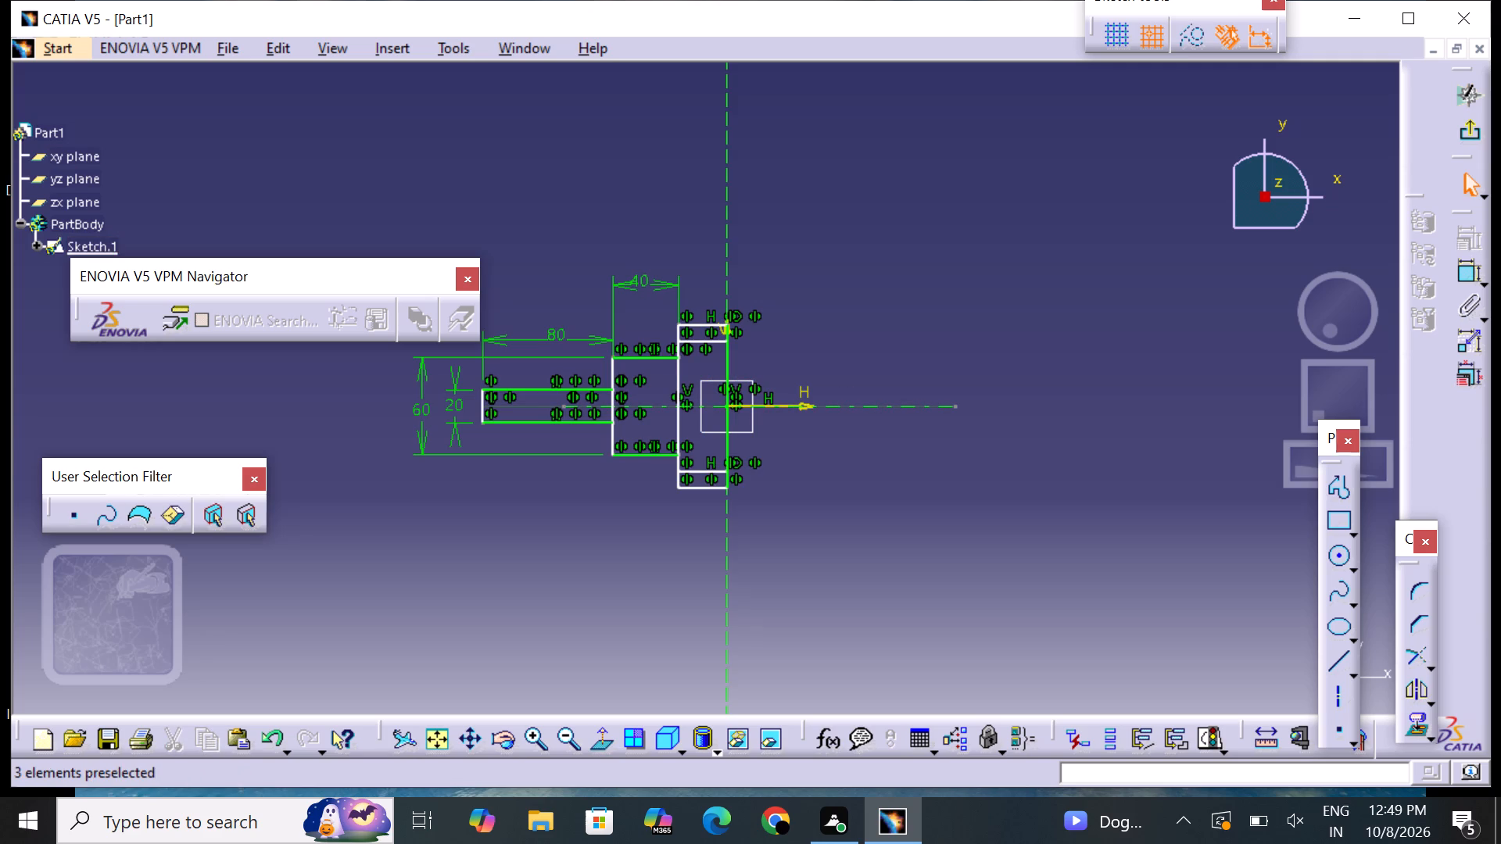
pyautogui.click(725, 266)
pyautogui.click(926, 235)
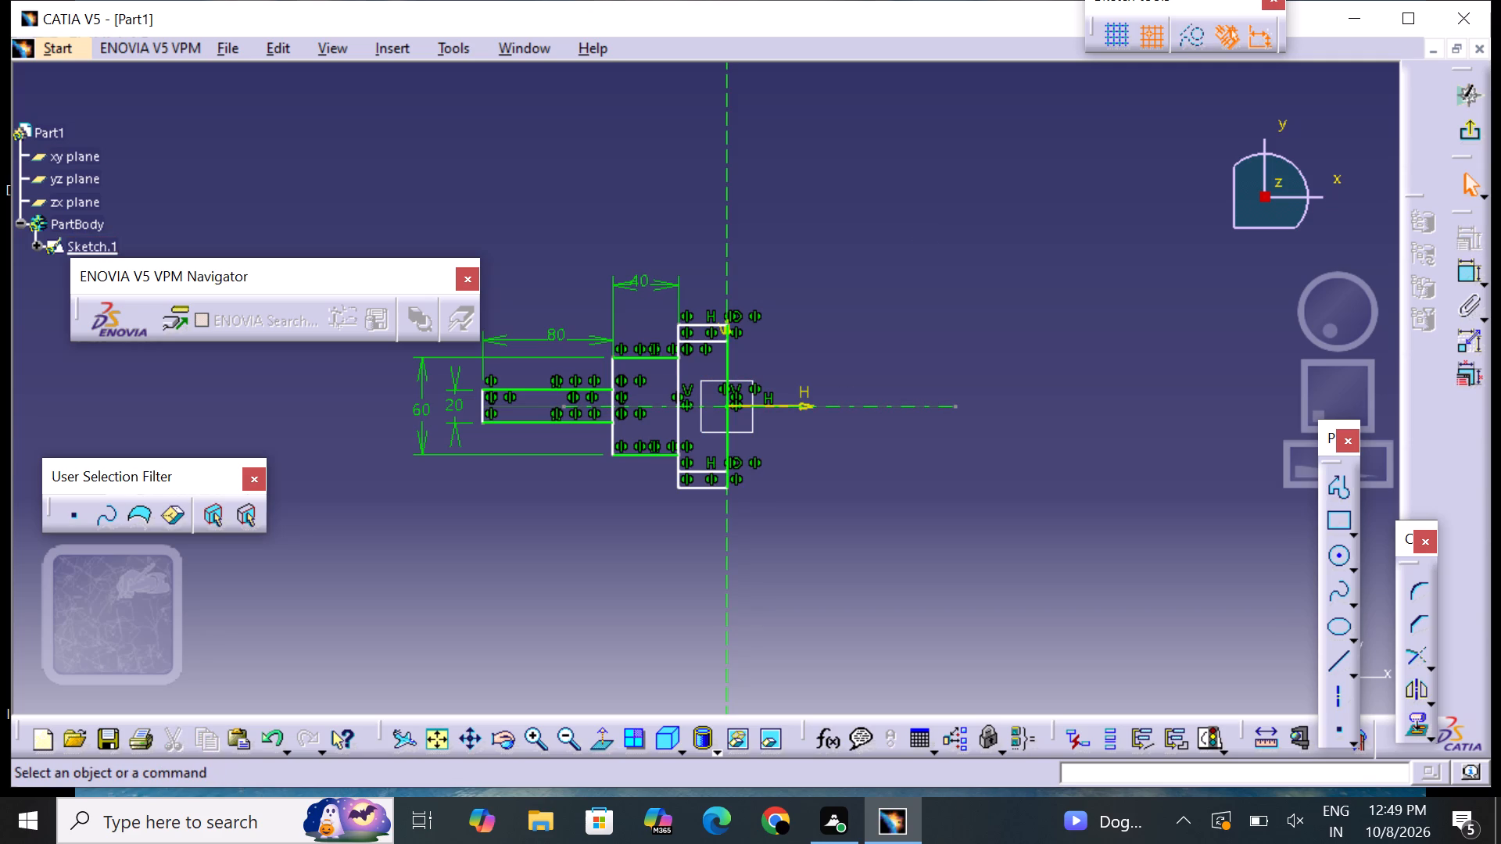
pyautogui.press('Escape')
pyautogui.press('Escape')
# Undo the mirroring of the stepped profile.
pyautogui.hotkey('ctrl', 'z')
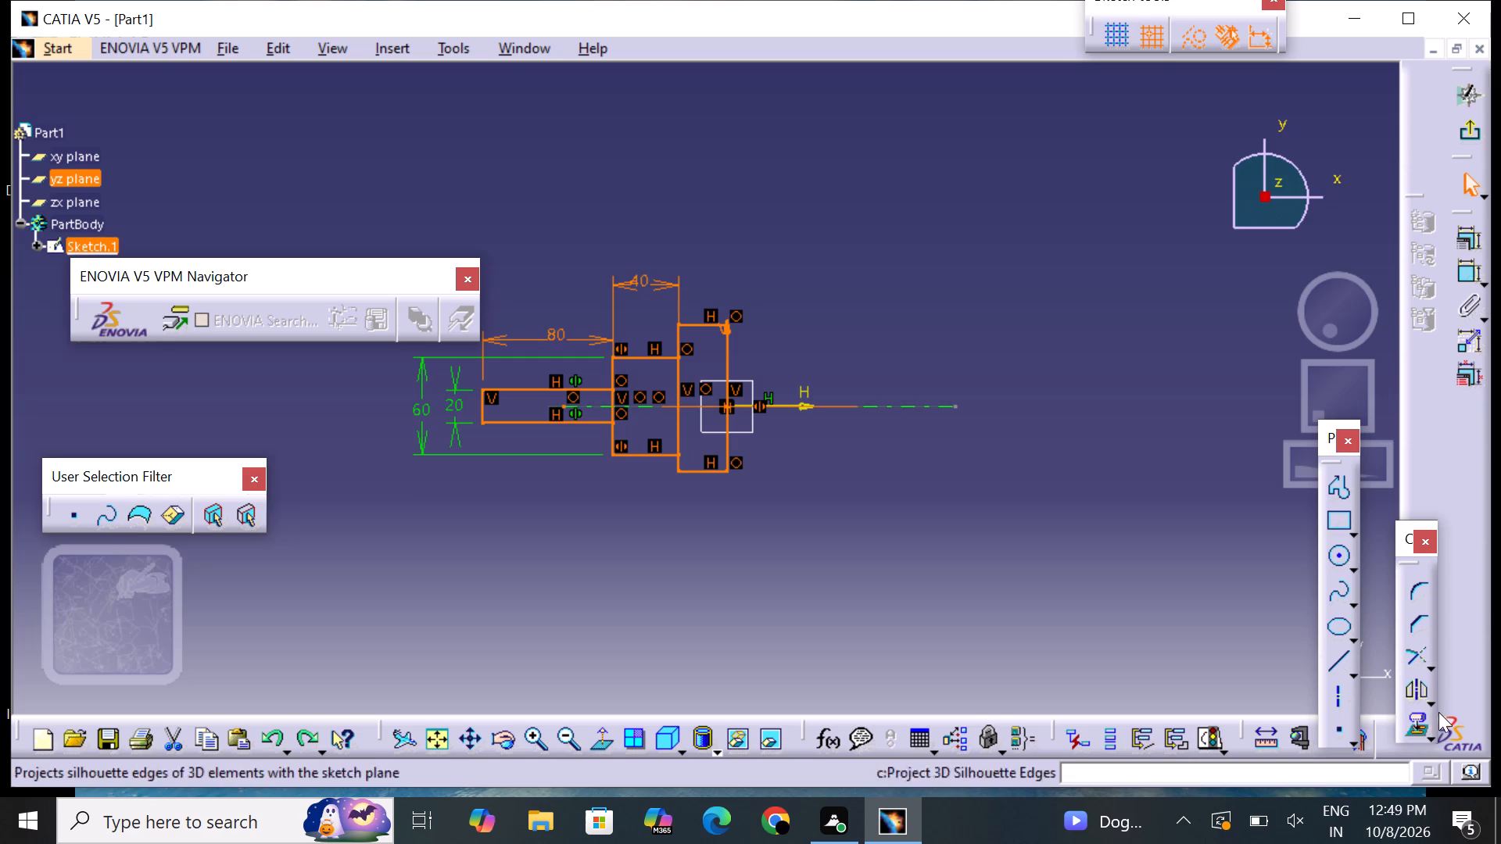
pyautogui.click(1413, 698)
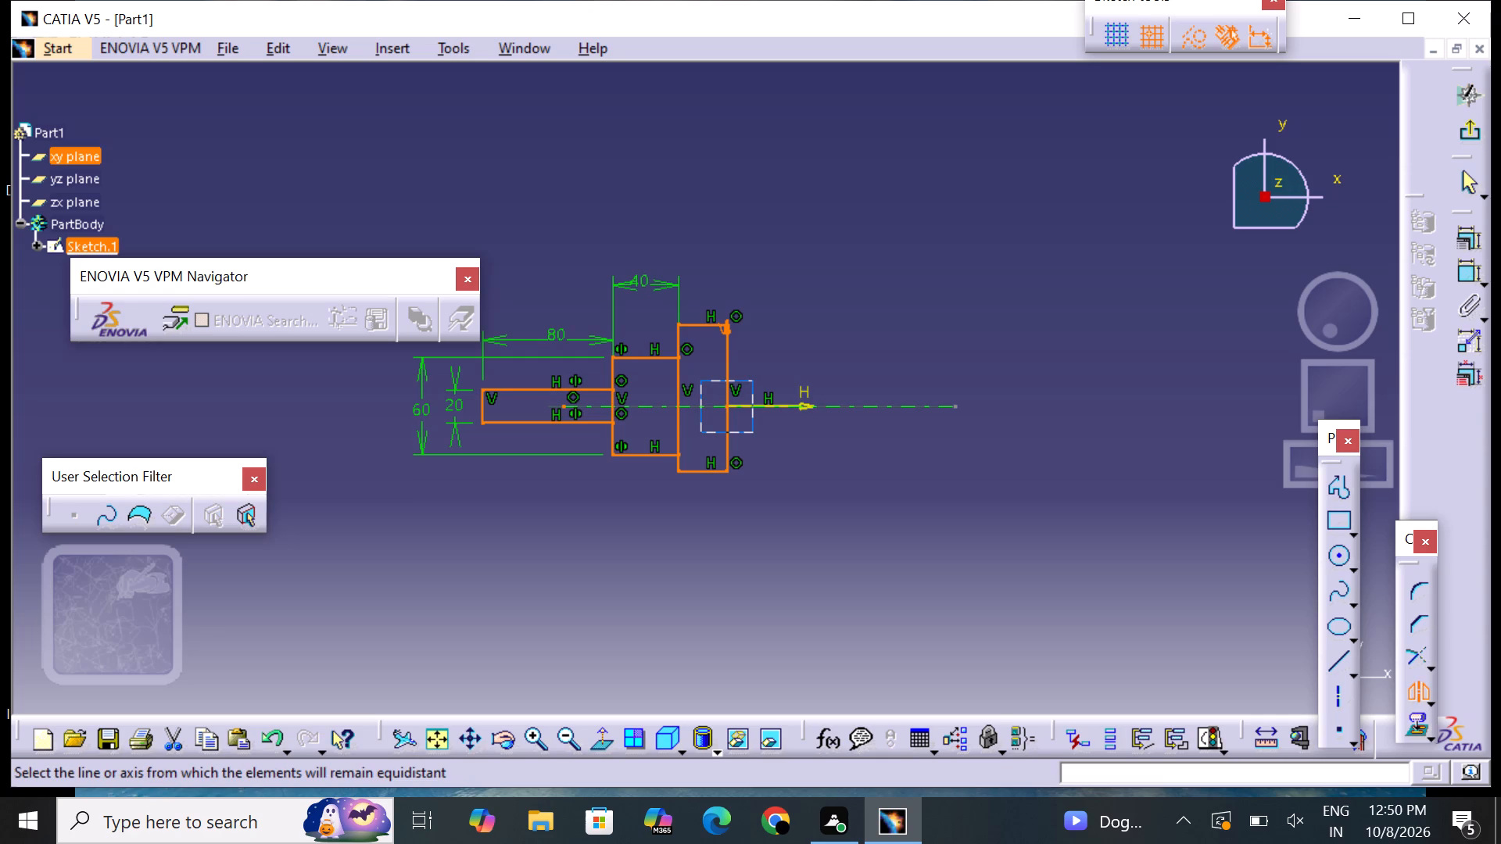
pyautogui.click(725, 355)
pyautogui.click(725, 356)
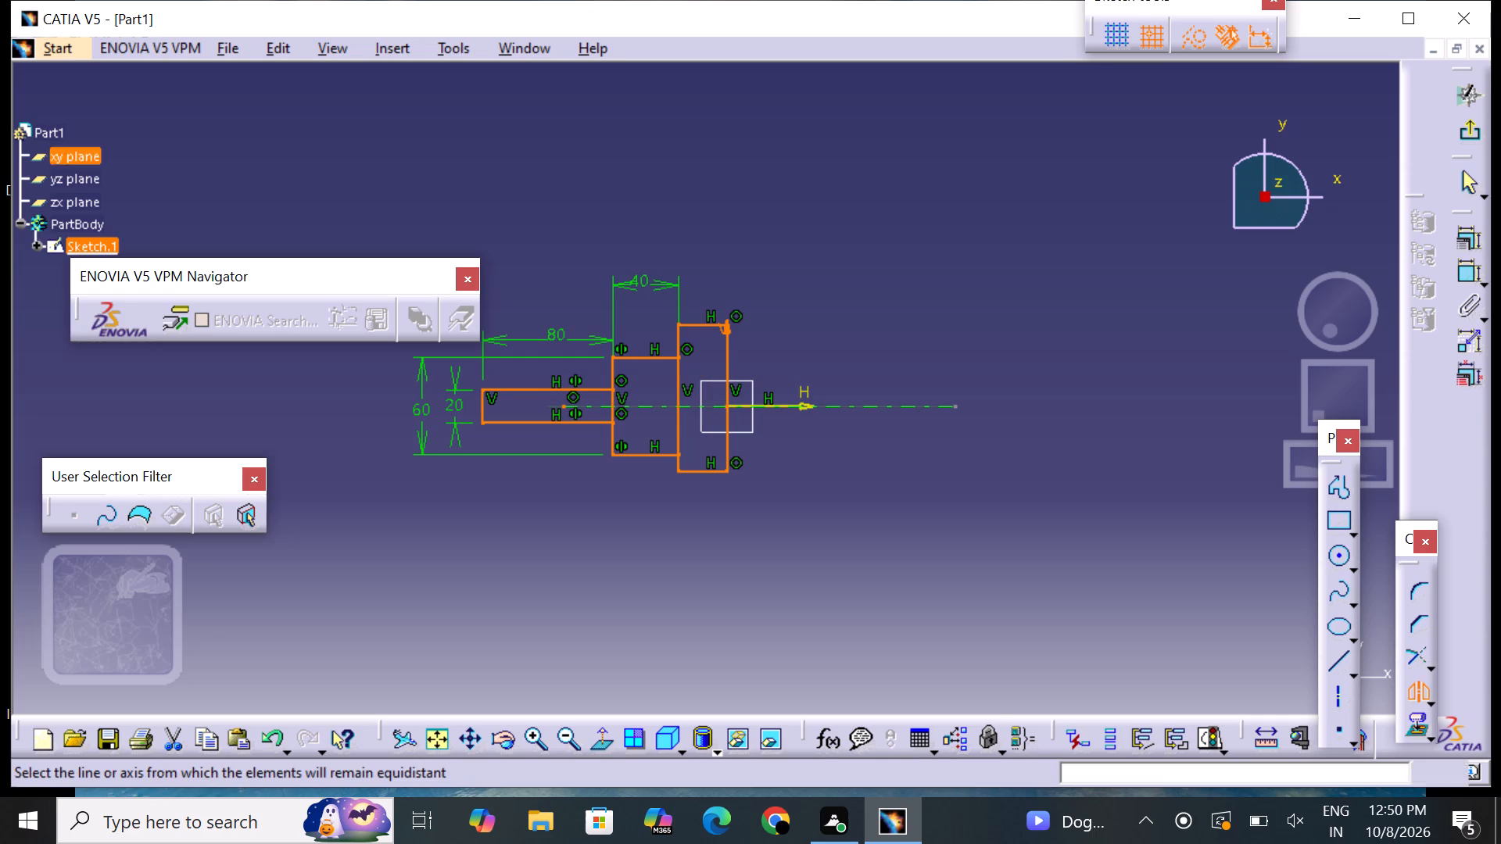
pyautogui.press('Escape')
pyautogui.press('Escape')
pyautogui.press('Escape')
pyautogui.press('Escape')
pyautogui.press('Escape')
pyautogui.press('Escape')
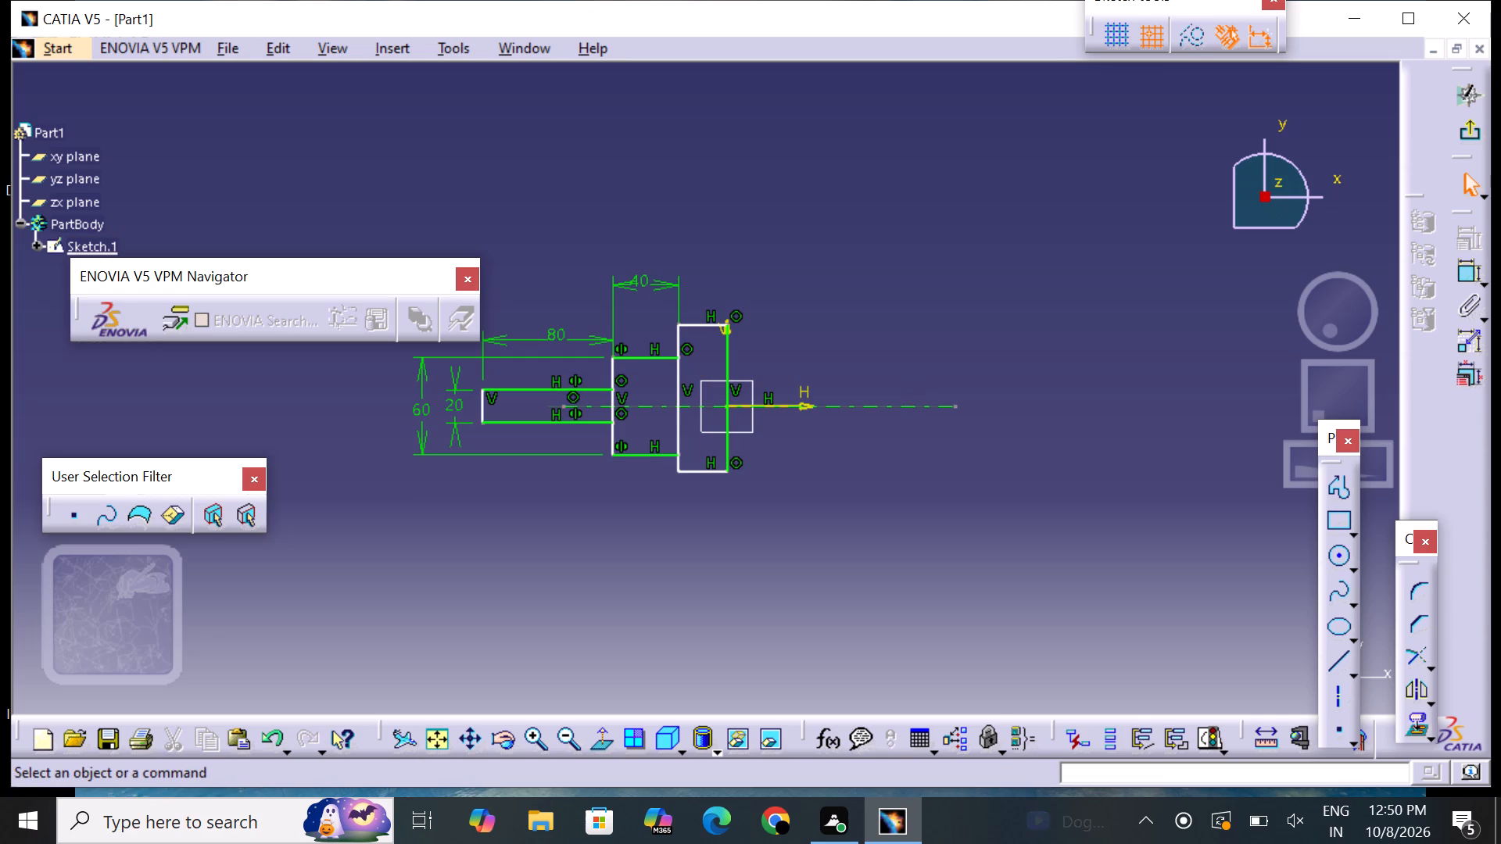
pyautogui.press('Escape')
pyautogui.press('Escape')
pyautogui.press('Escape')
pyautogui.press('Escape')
# Draw a vertical axis line through the sketch origin, extending above and below the stepped profile.
pyautogui.click(1339, 692)
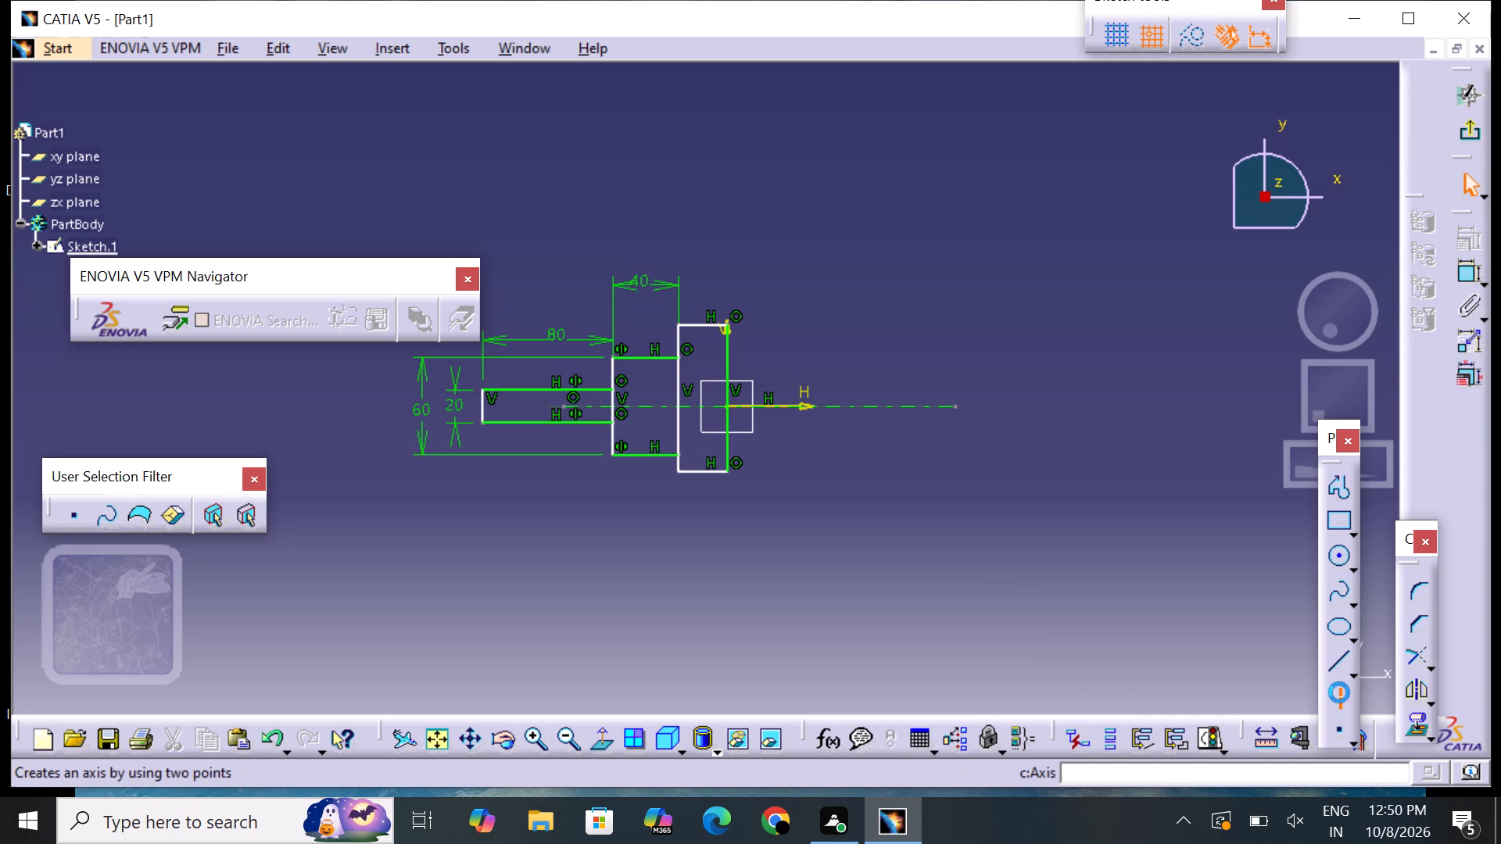
pyautogui.click(729, 150)
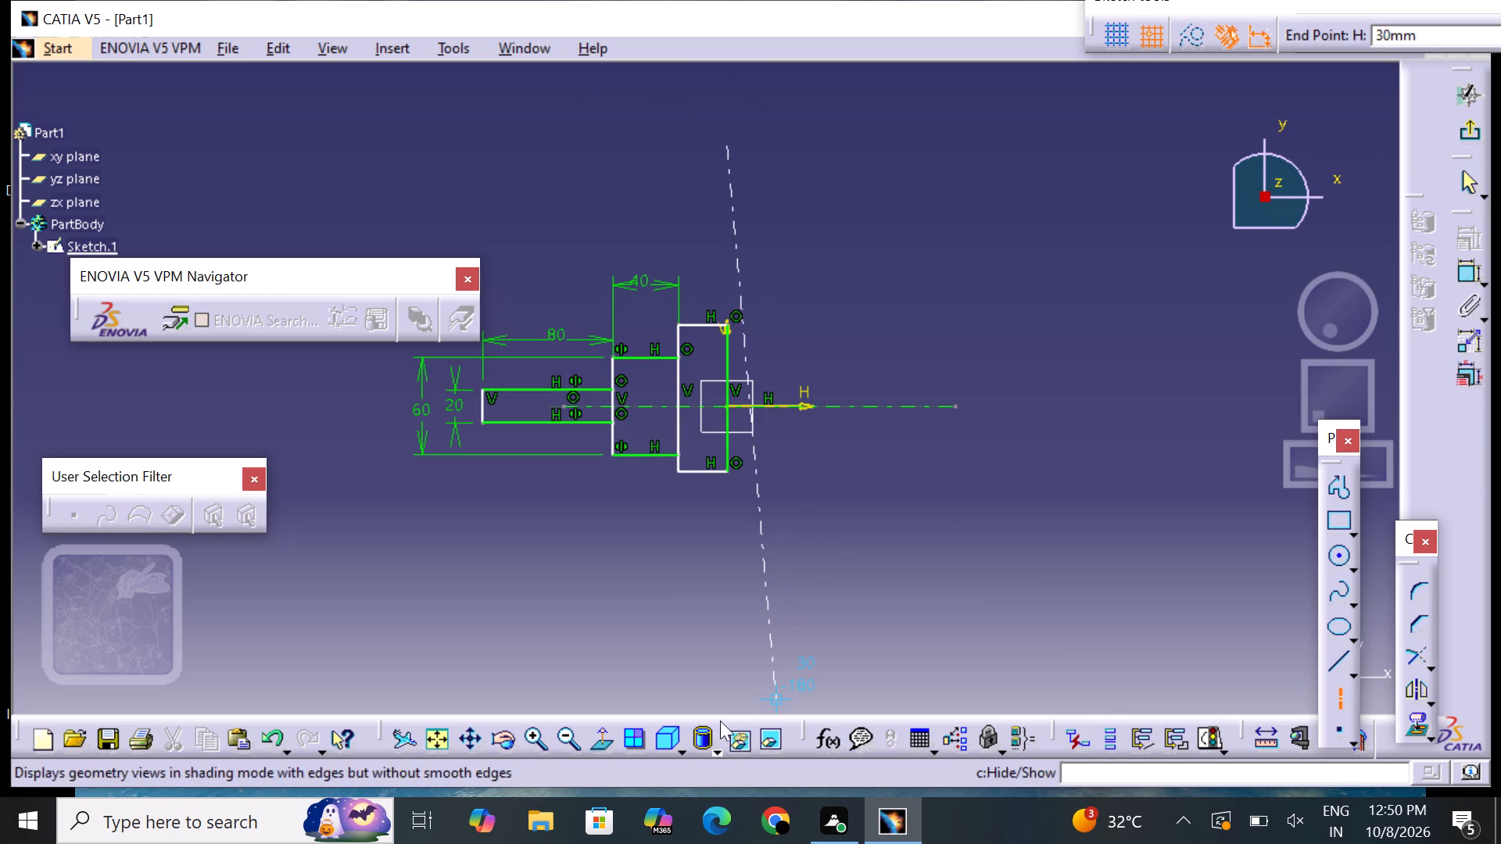
pyautogui.click(726, 617)
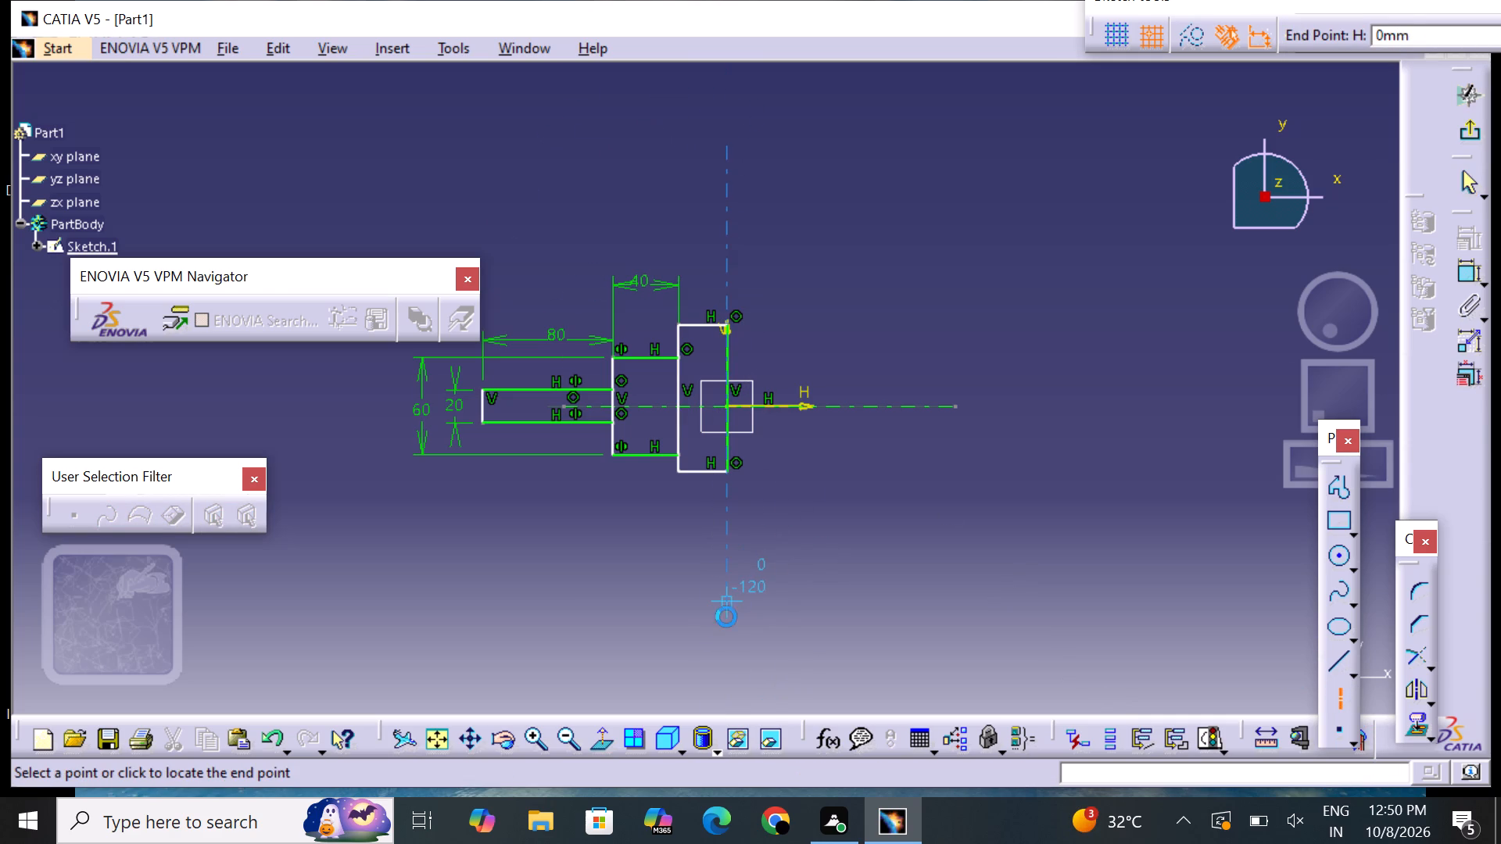
pyautogui.click(826, 589)
# Mirror the whole stepped profile about the new vertical axis line.
pyautogui.moveTo(434, 184); pyautogui.dragTo(578, 287)
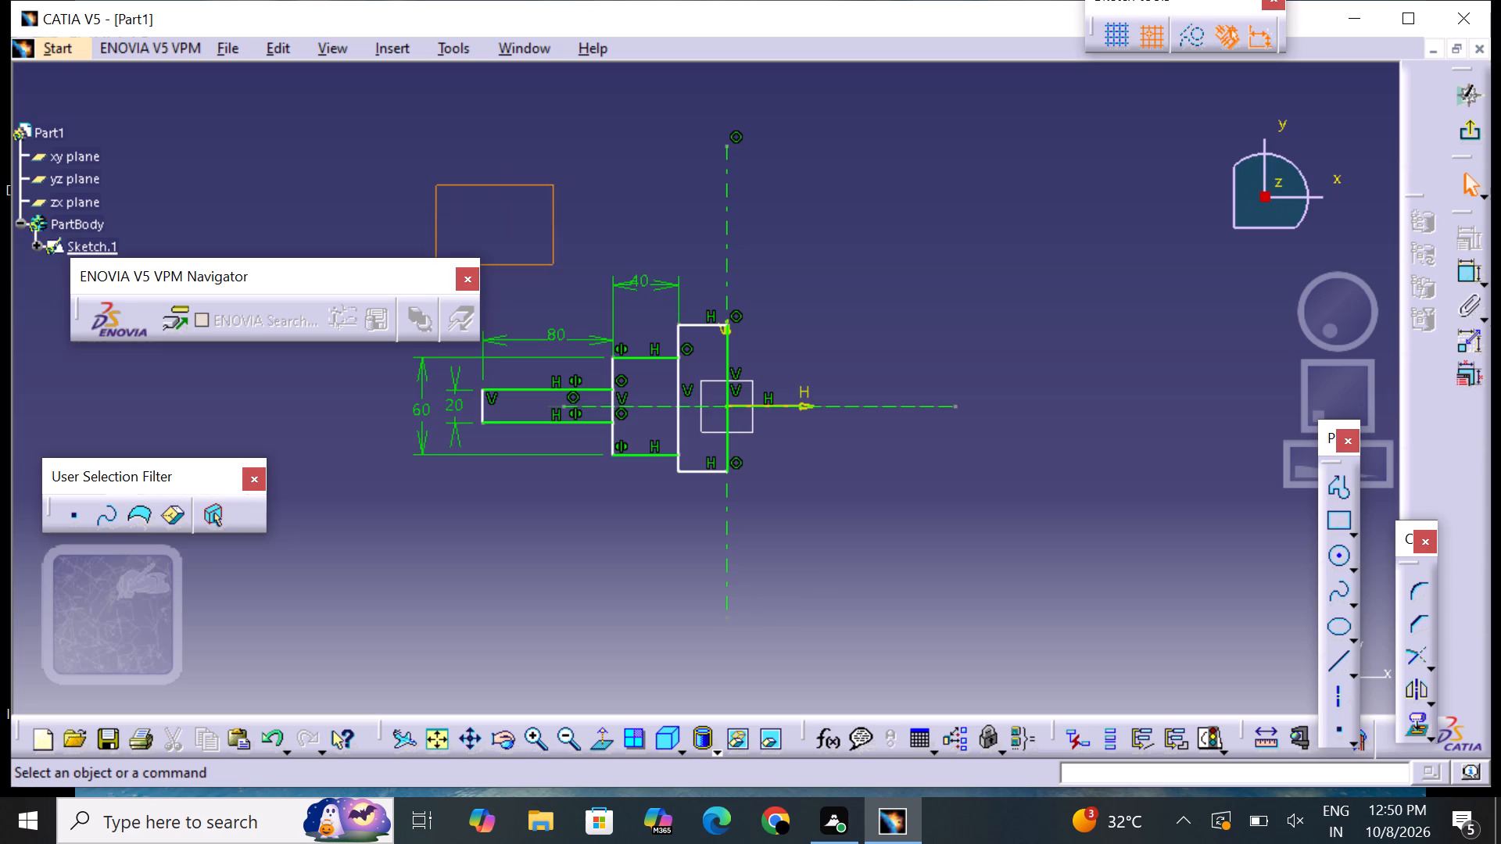
pyautogui.moveTo(578, 287); pyautogui.dragTo(730, 524)
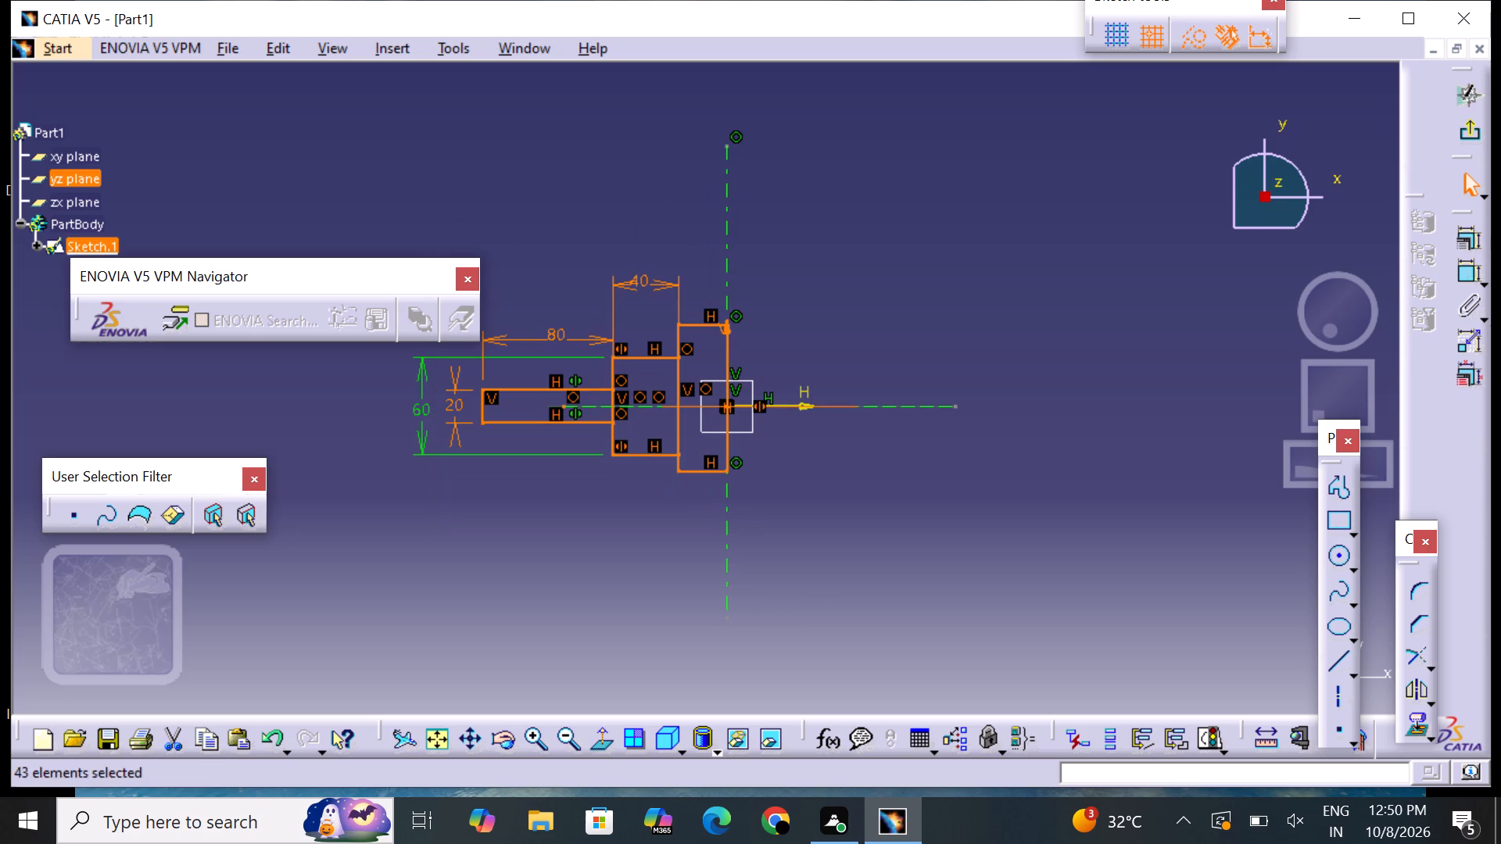
pyautogui.click(1412, 695)
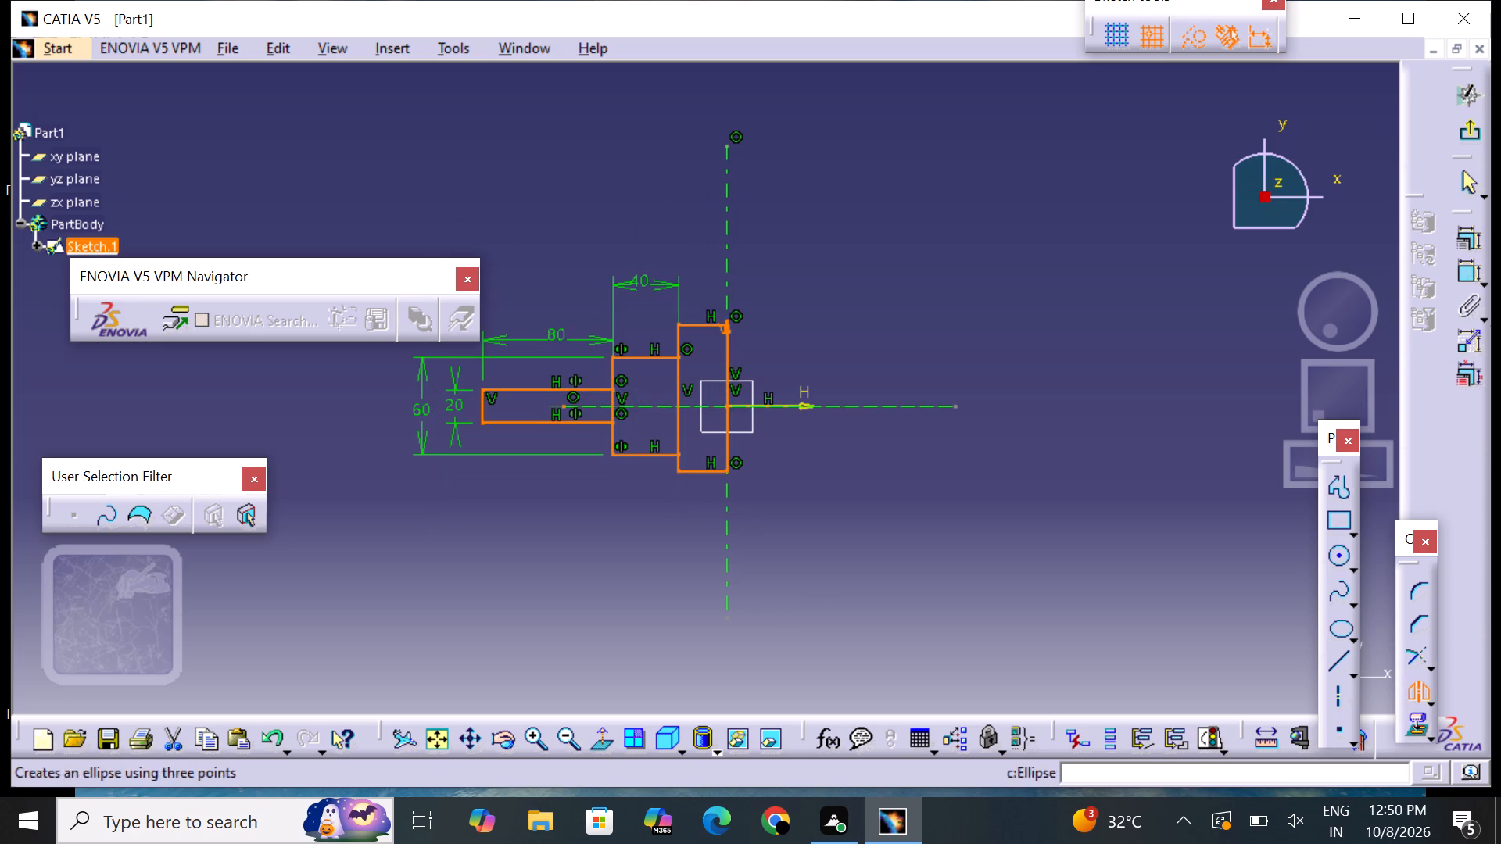
pyautogui.click(722, 268)
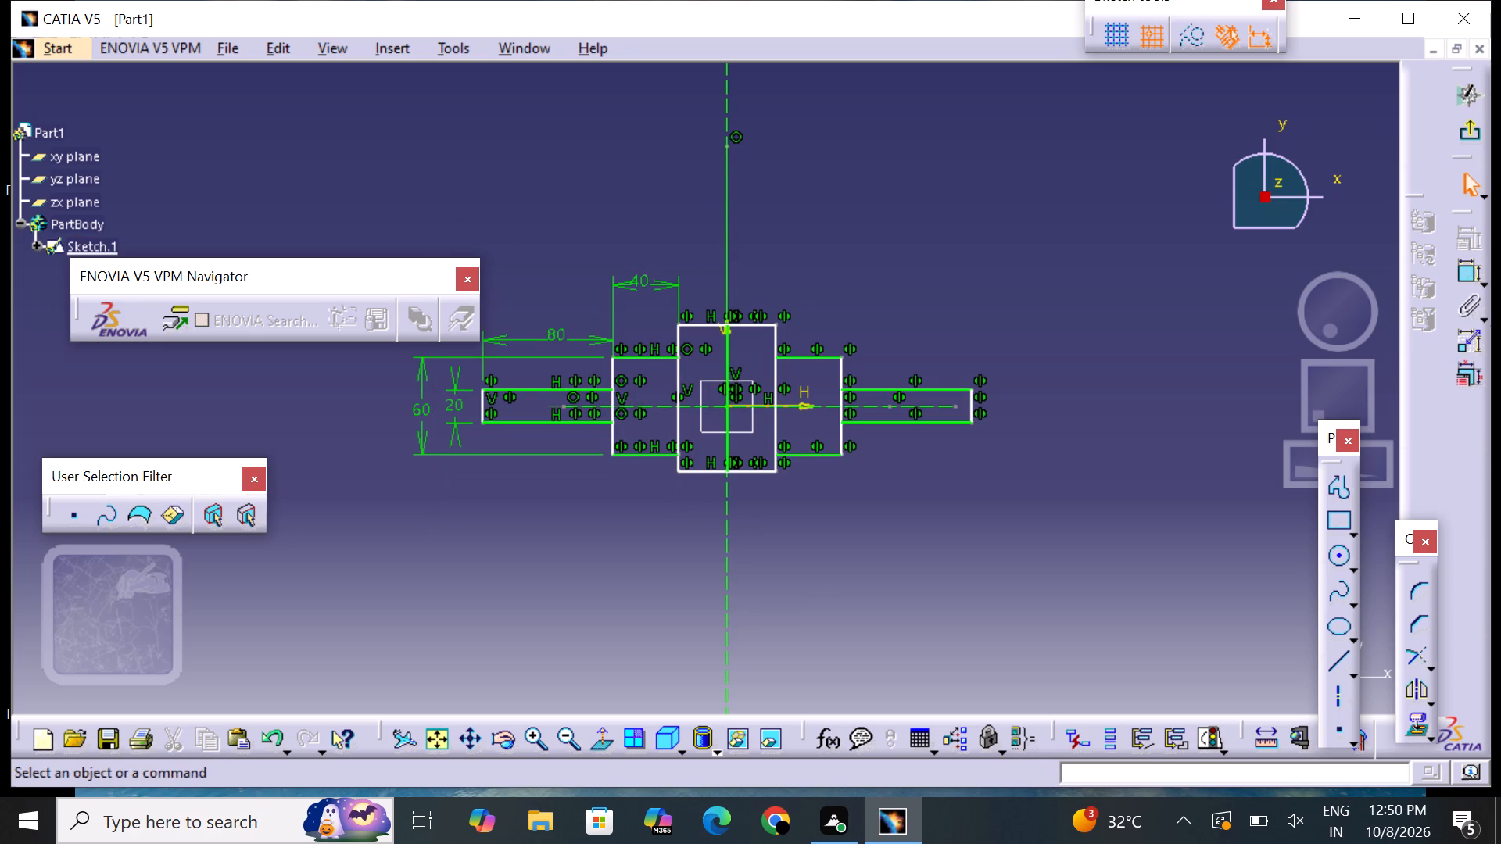
pyautogui.click(937, 557)
pyautogui.press('Escape')
pyautogui.press('Escape')
pyautogui.press('Escape')
pyautogui.press('Escape')
# Dimension the overall length between the mirrored profile's two outer vertical end edges, placing the dimension below the profile.
pyautogui.click(1460, 280)
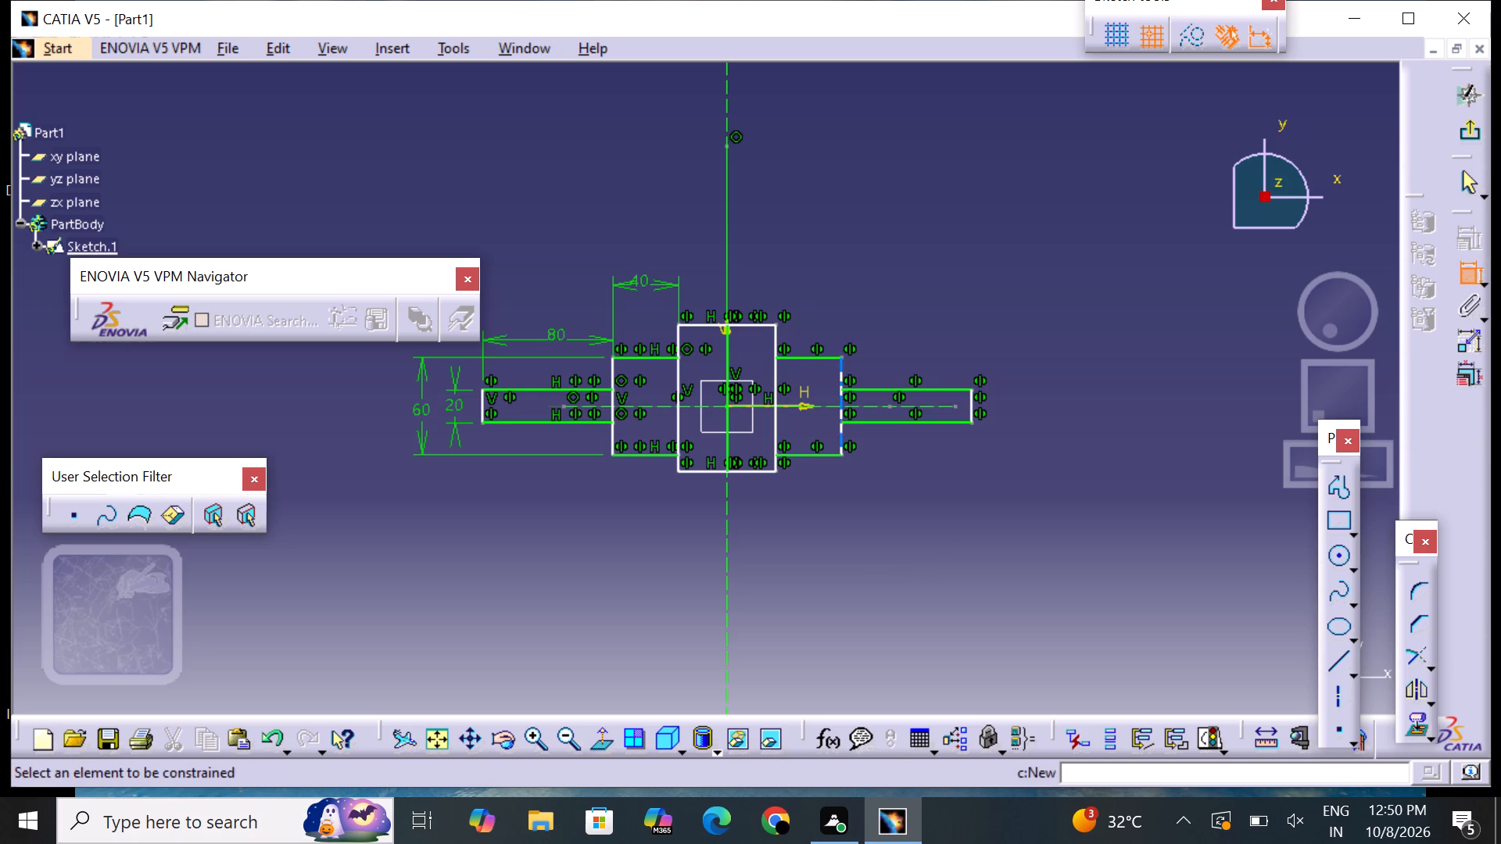
pyautogui.click(484, 409)
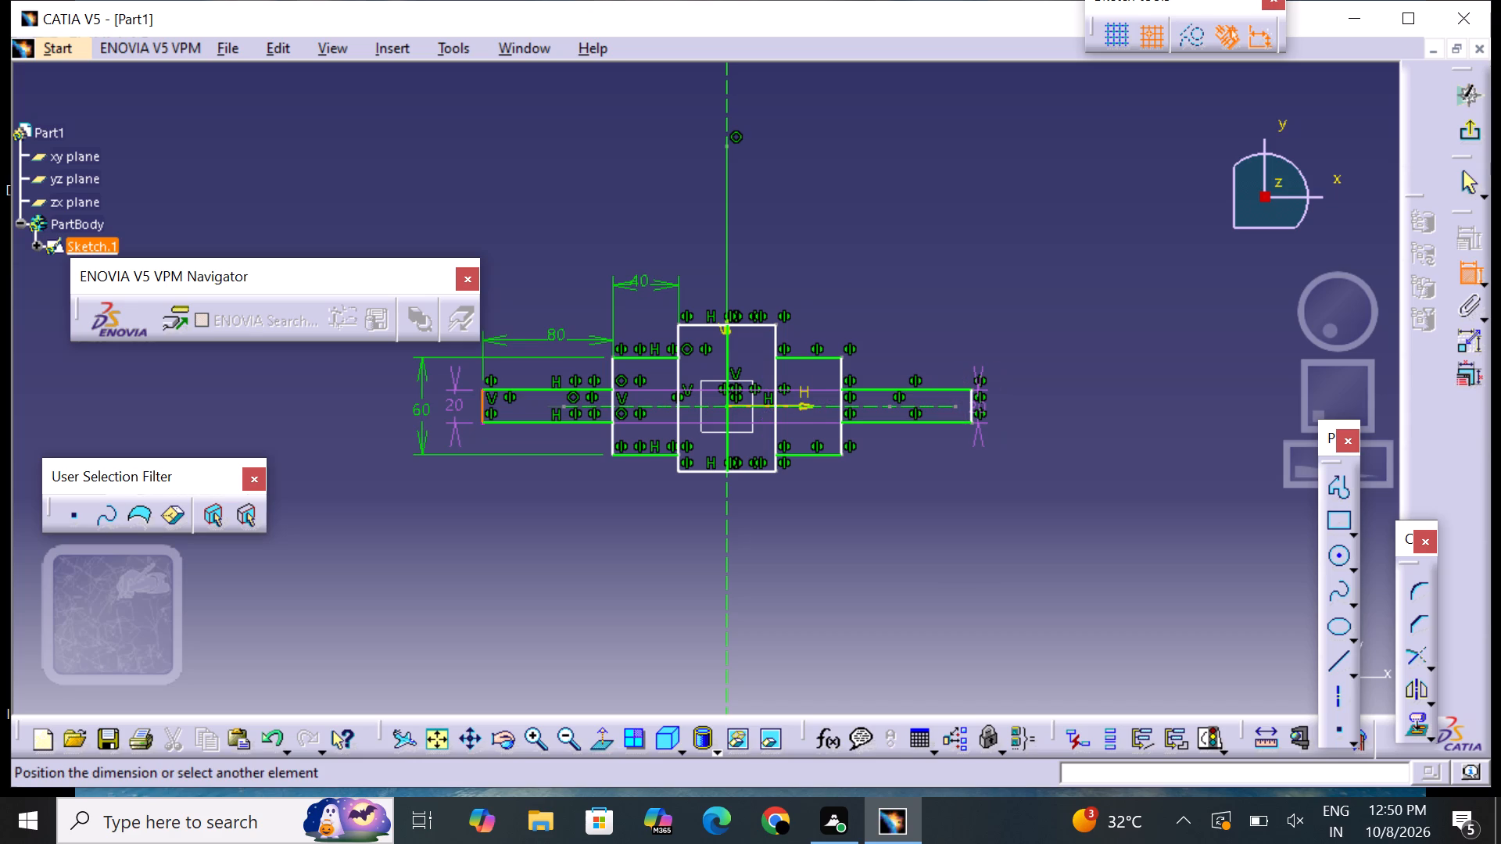
pyautogui.click(974, 416)
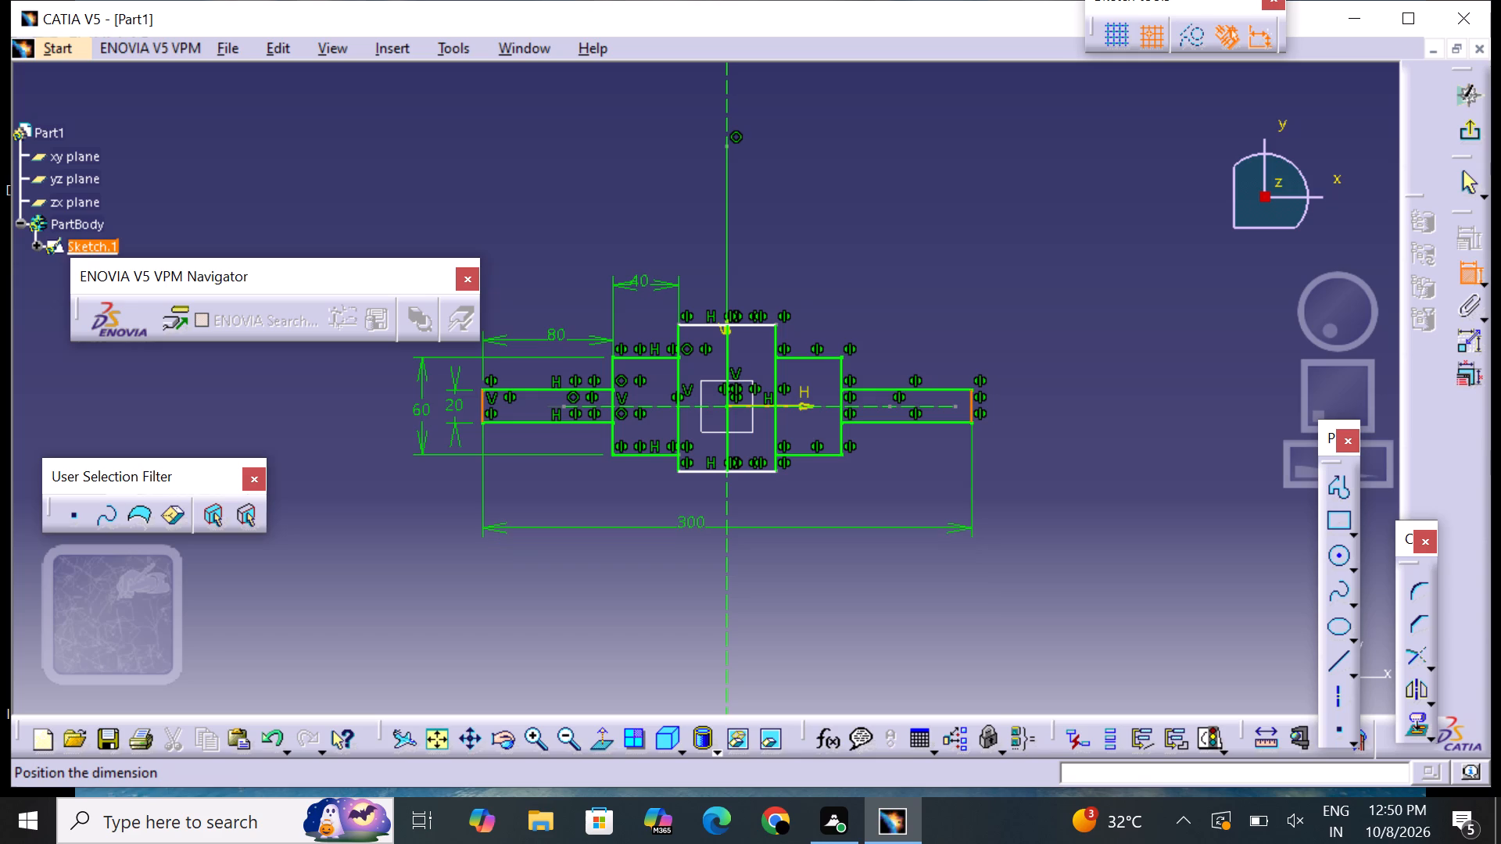
pyautogui.click(690, 518)
pyautogui.click(867, 590)
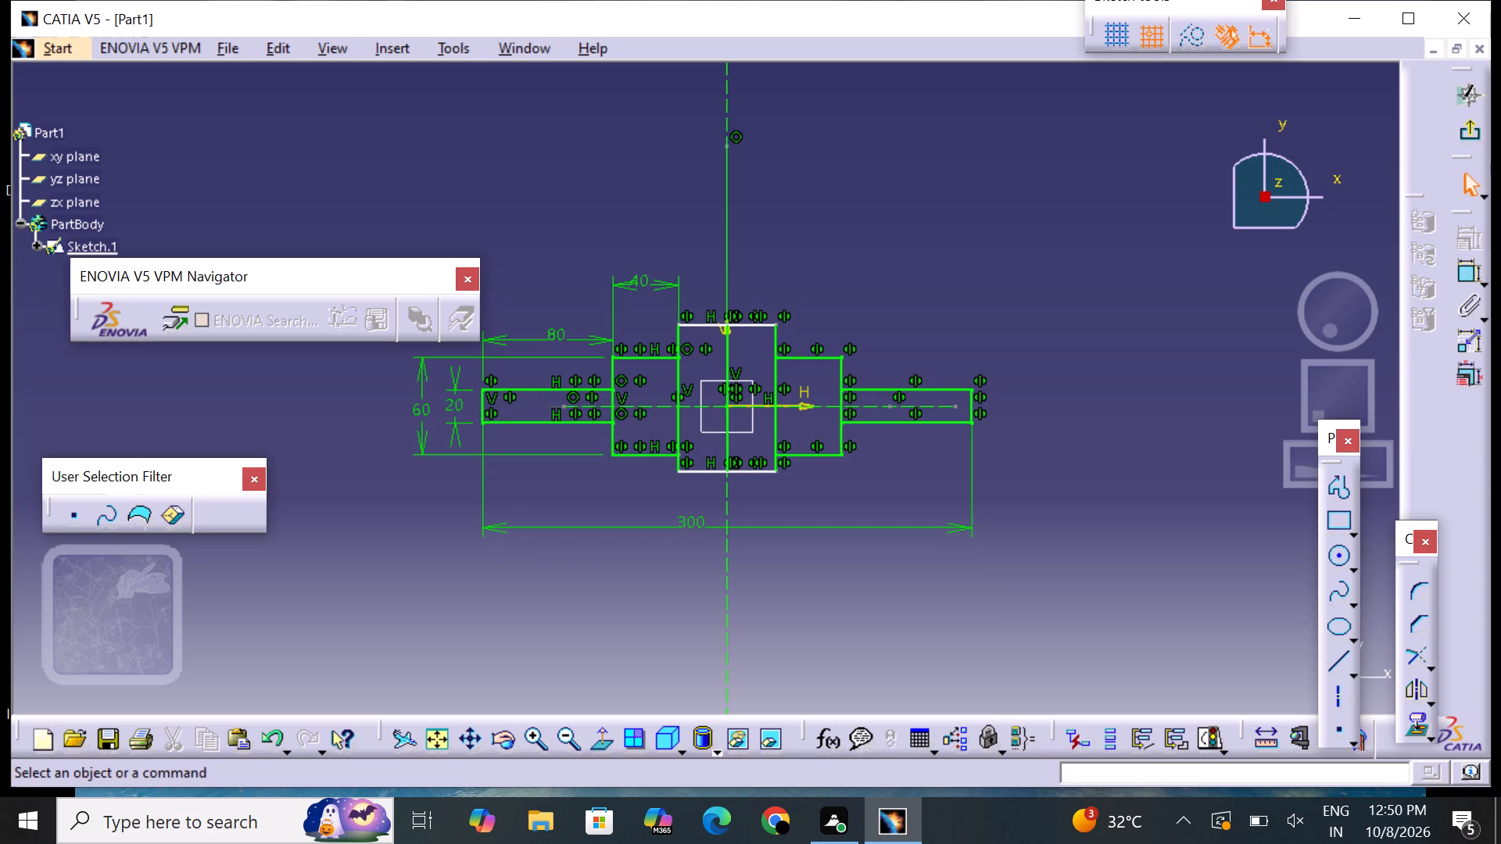
# Constrain the lower corners of the profile's two outer ends as symmetric about the central vertical line, and exit the sketch.
pyautogui.click(1471, 277)
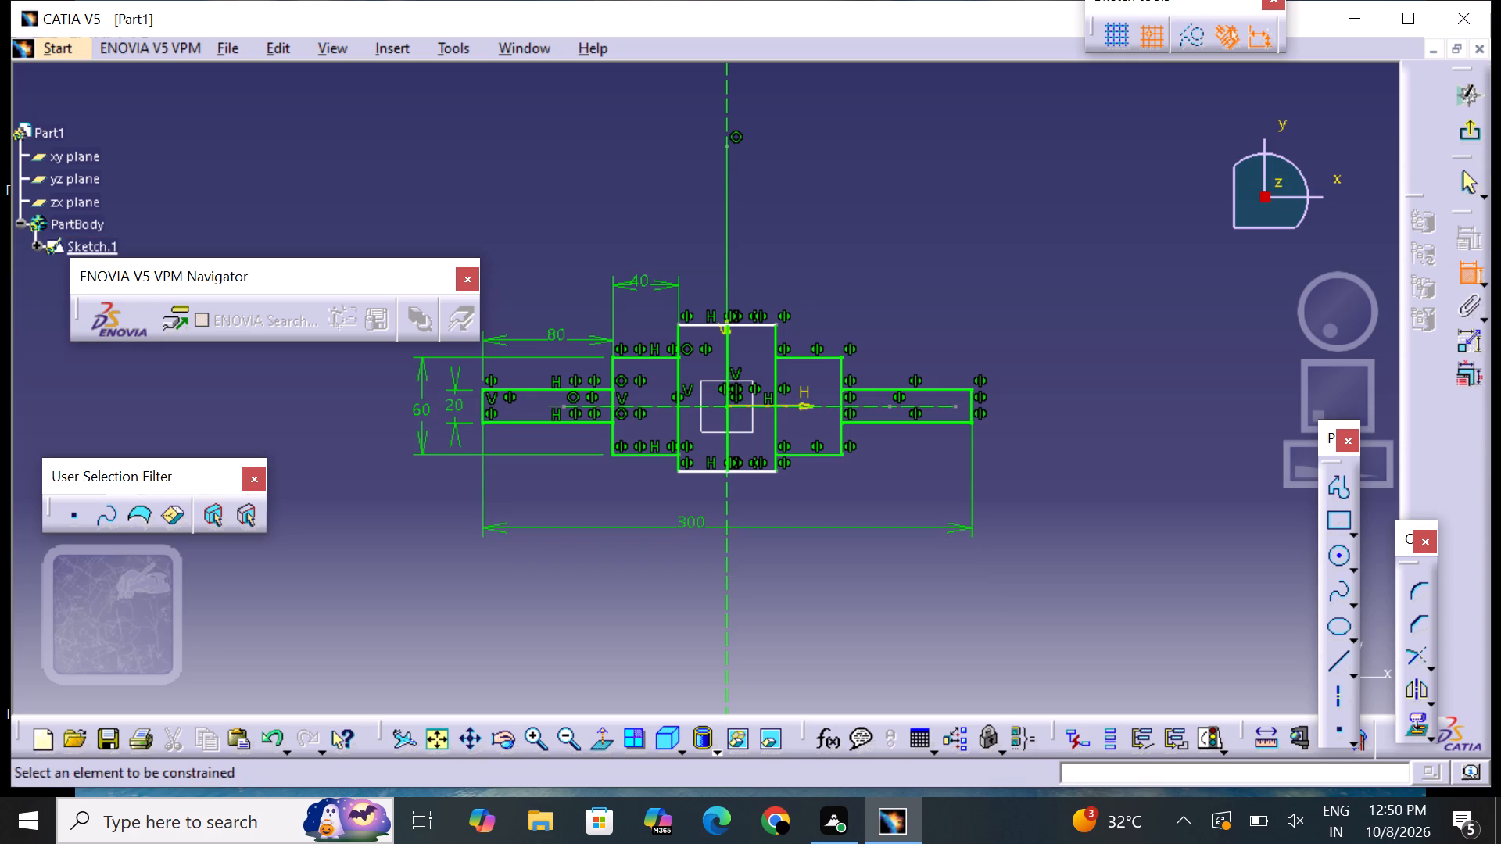
pyautogui.click(485, 423)
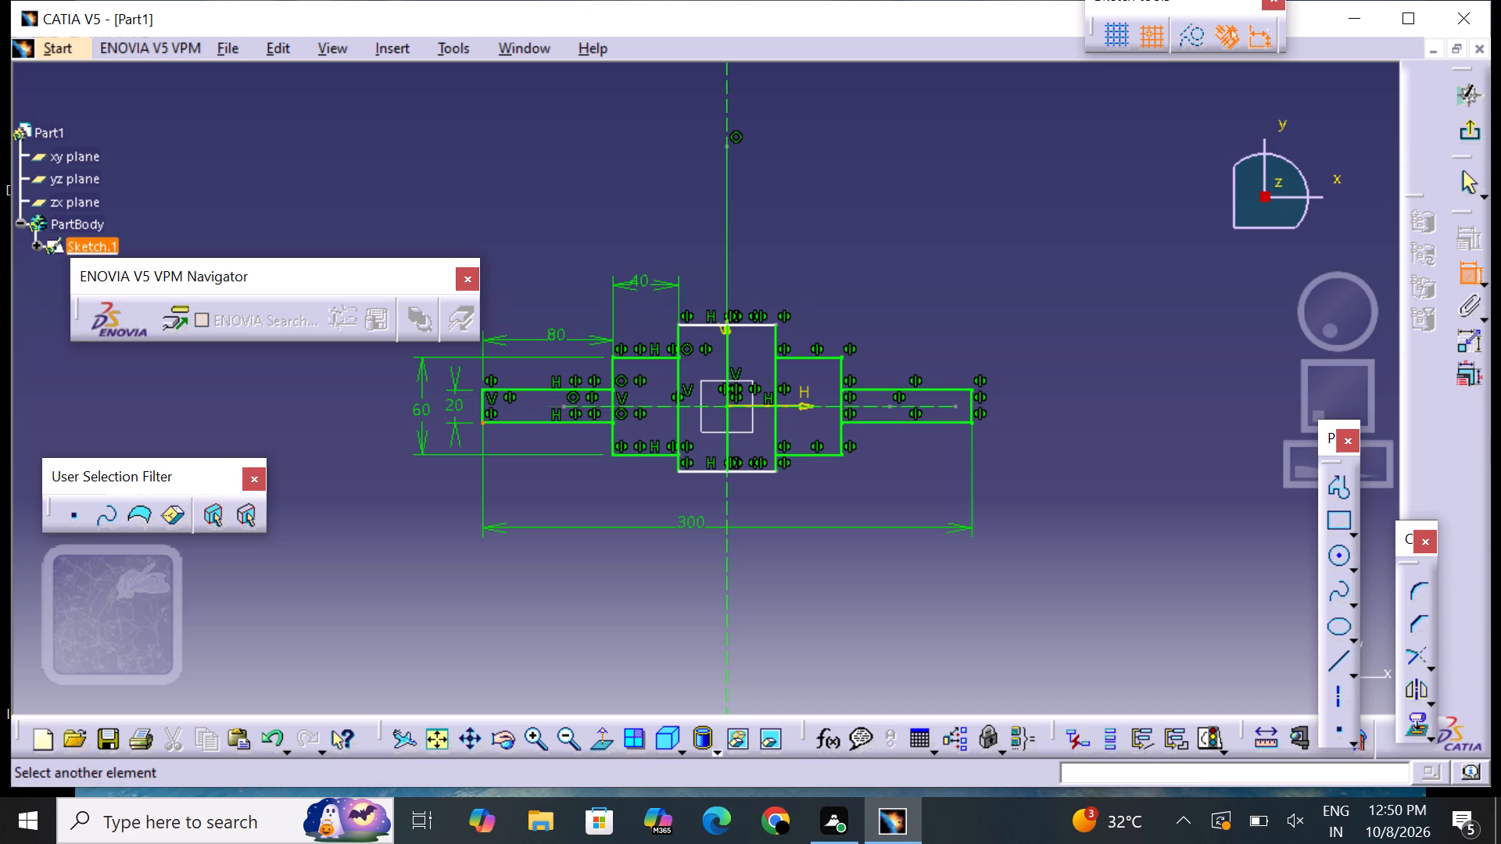
pyautogui.click(973, 418)
pyautogui.rightClick(970, 422)
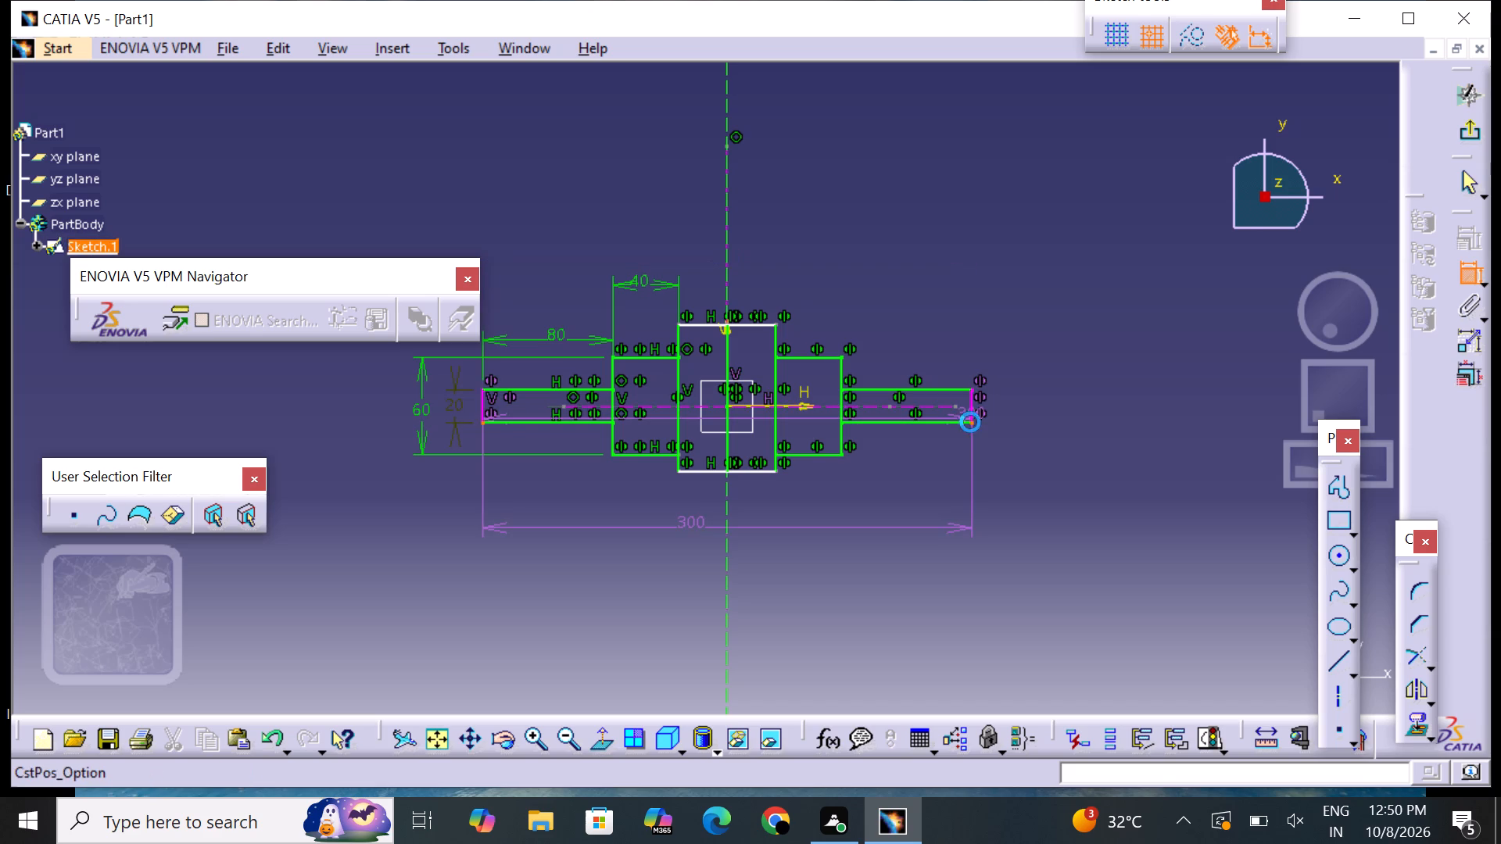
pyautogui.click(1005, 369)
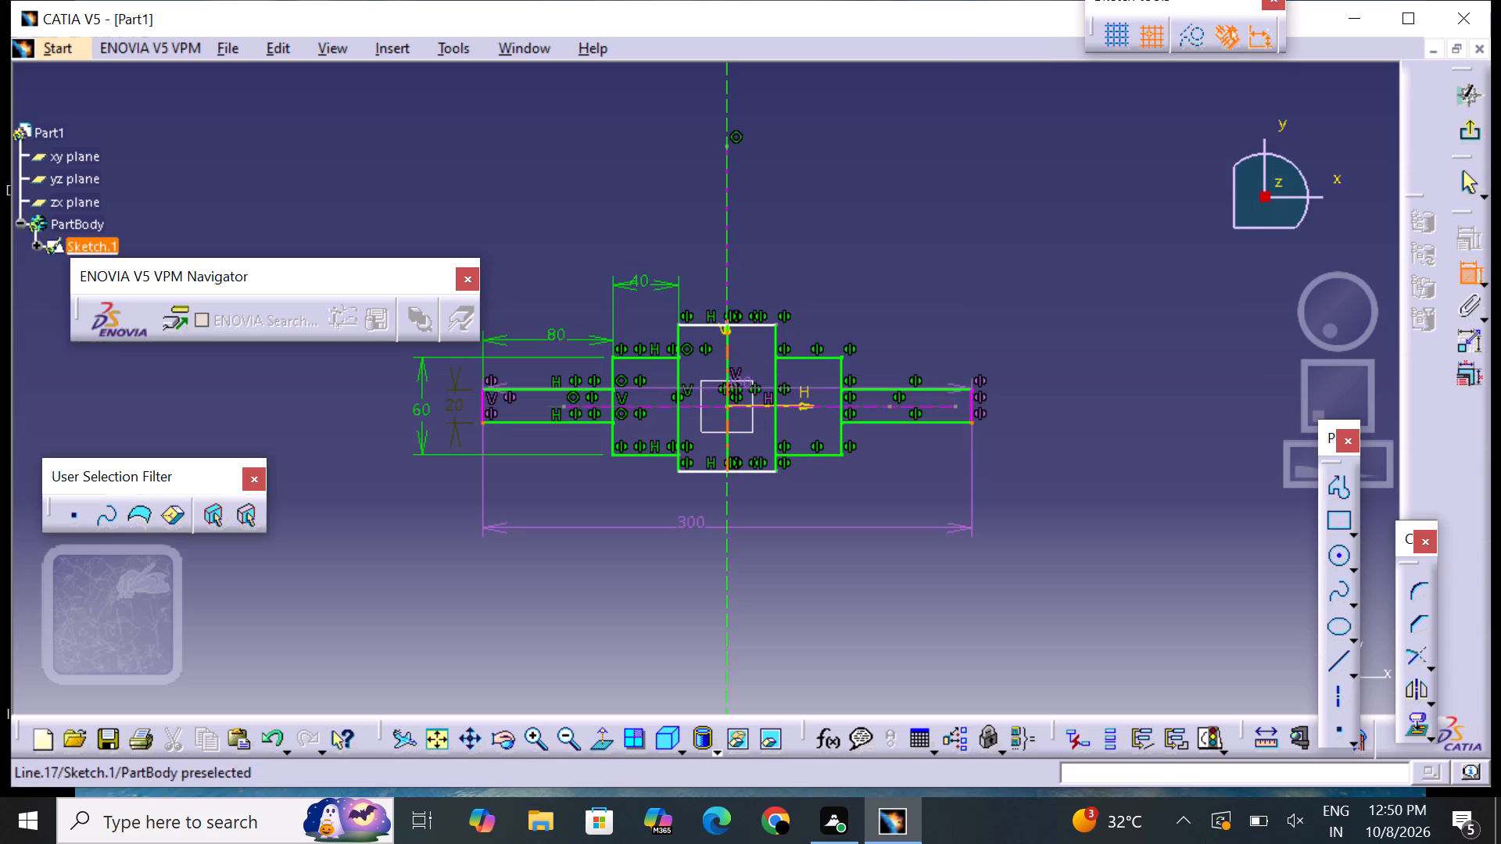
pyautogui.click(725, 363)
pyautogui.click(727, 362)
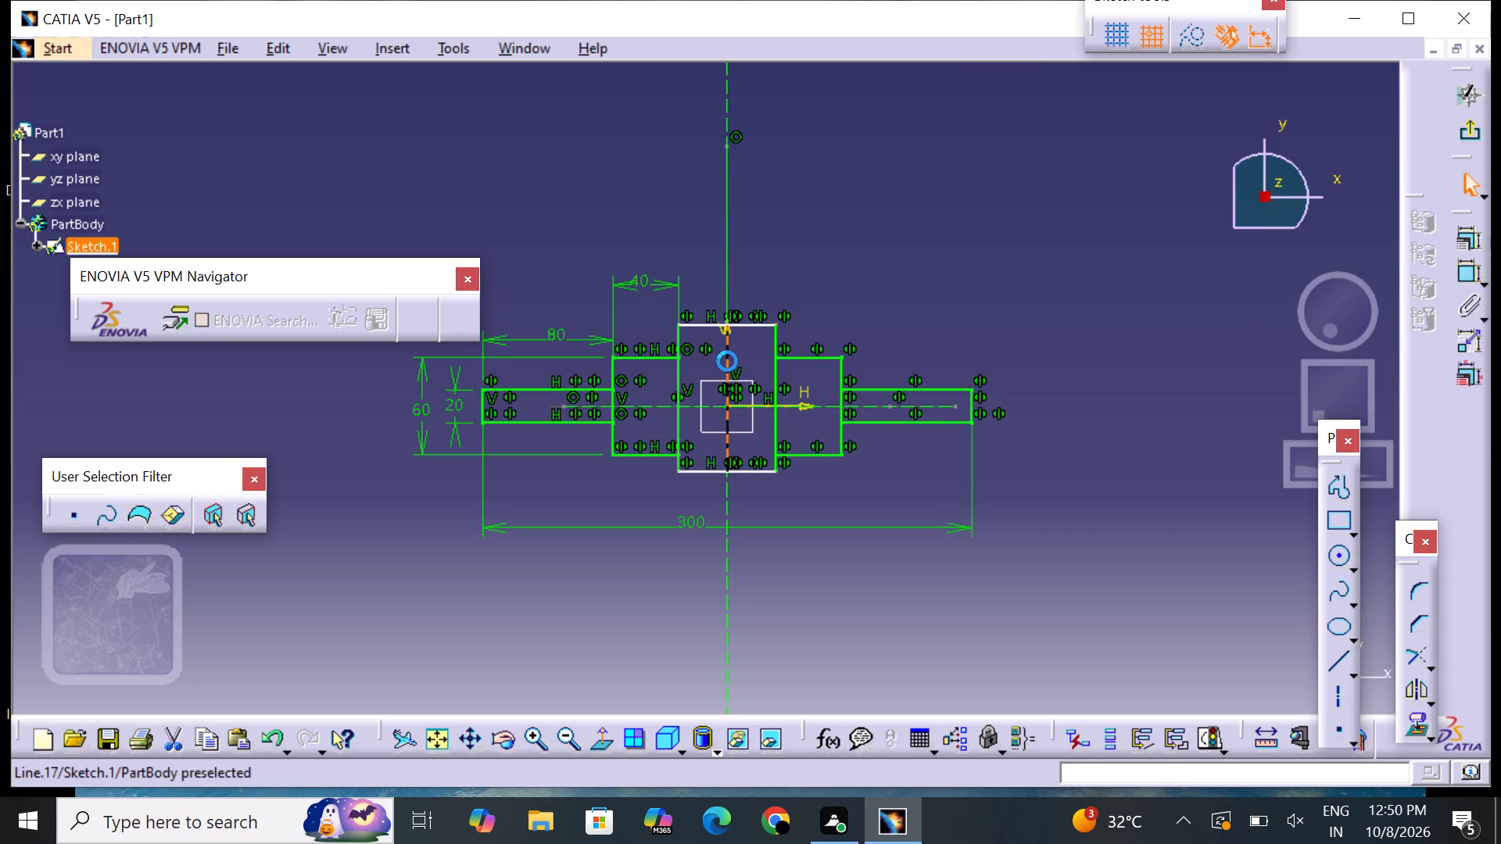
pyautogui.click(876, 266)
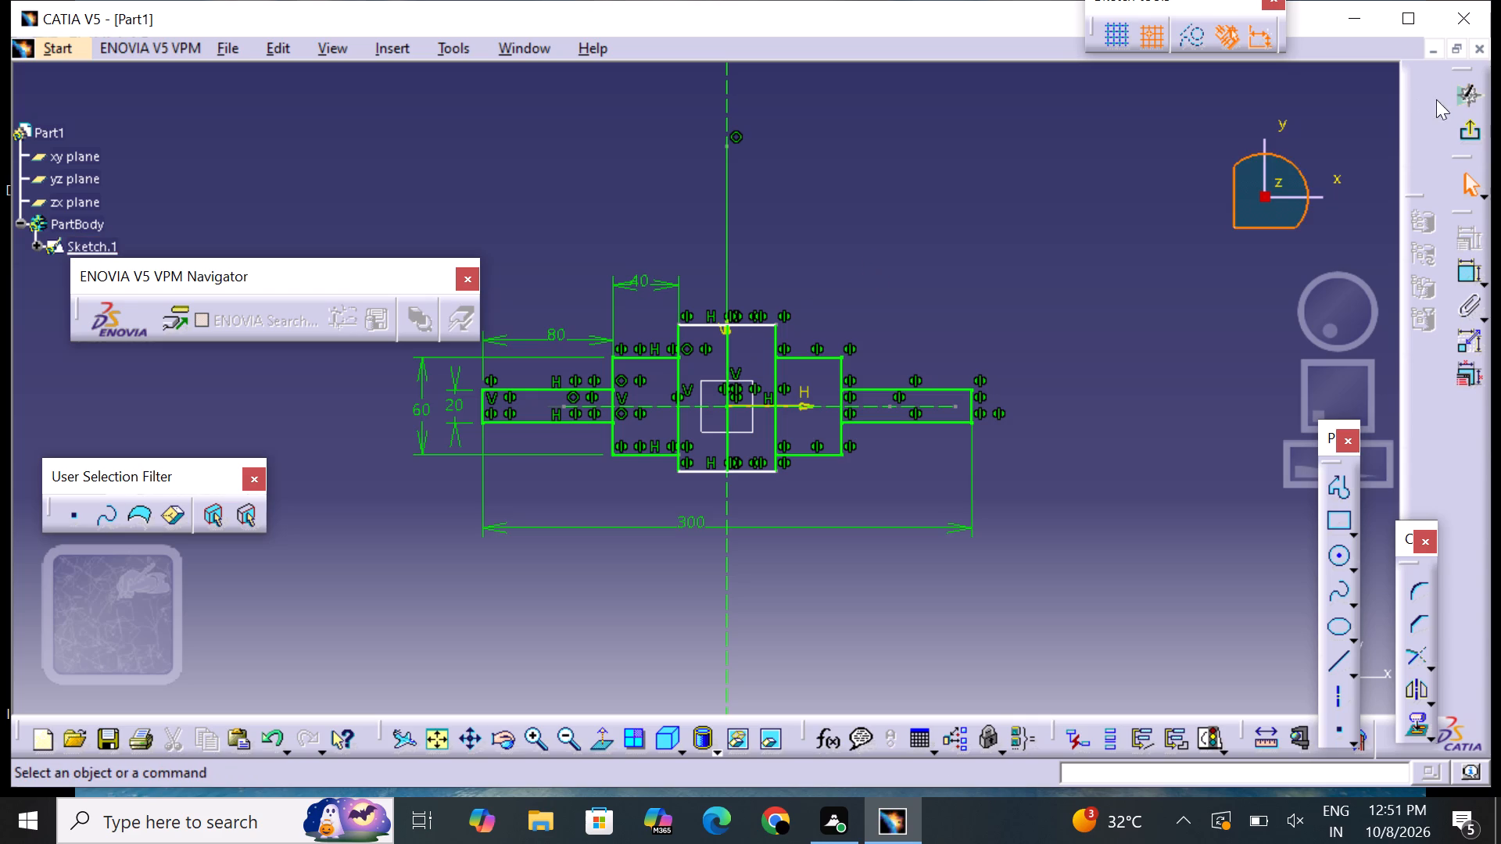
pyautogui.click(1480, 131)
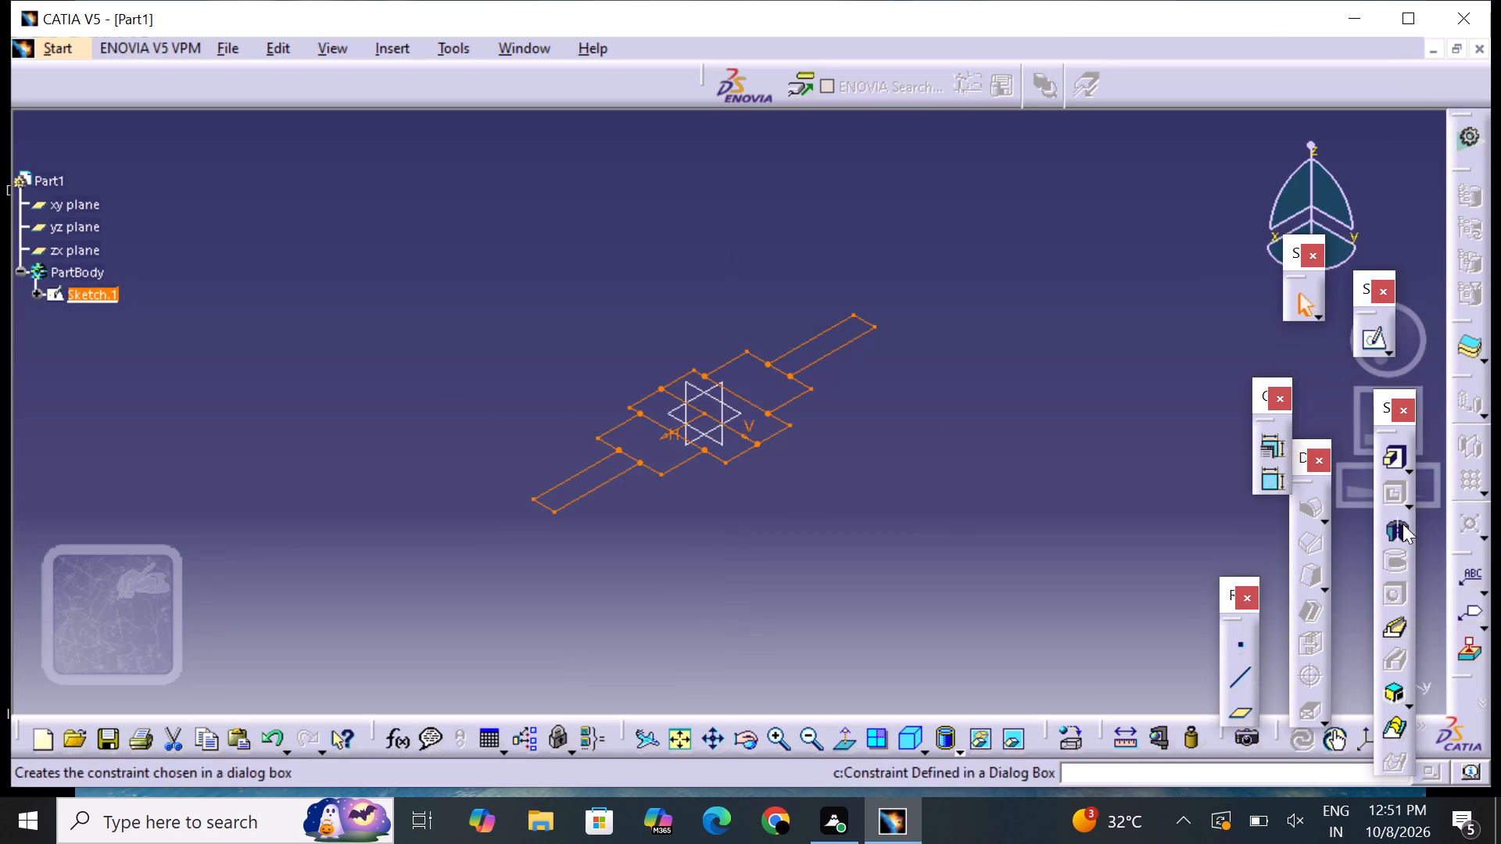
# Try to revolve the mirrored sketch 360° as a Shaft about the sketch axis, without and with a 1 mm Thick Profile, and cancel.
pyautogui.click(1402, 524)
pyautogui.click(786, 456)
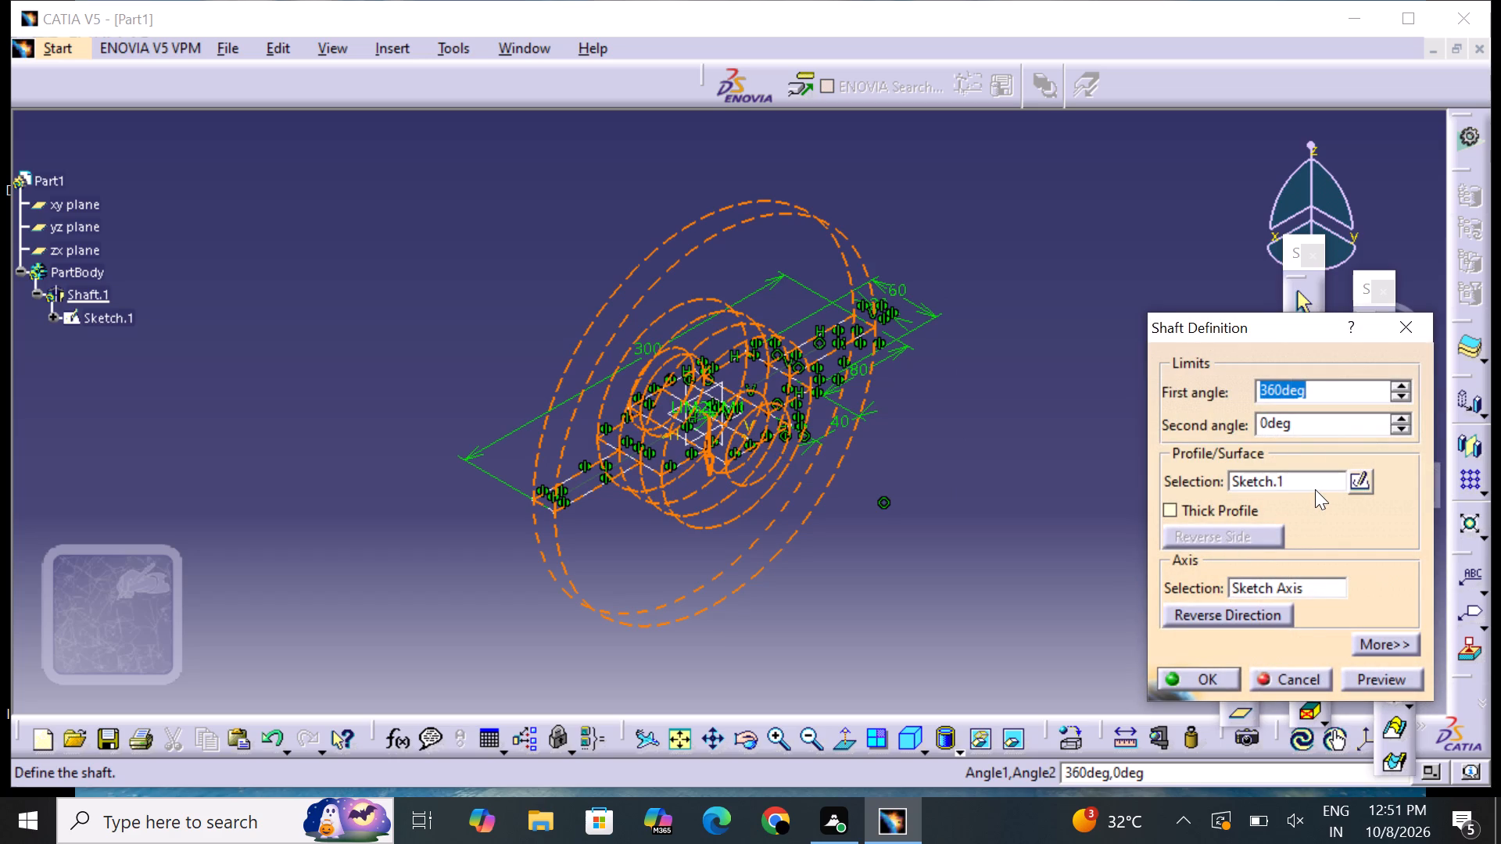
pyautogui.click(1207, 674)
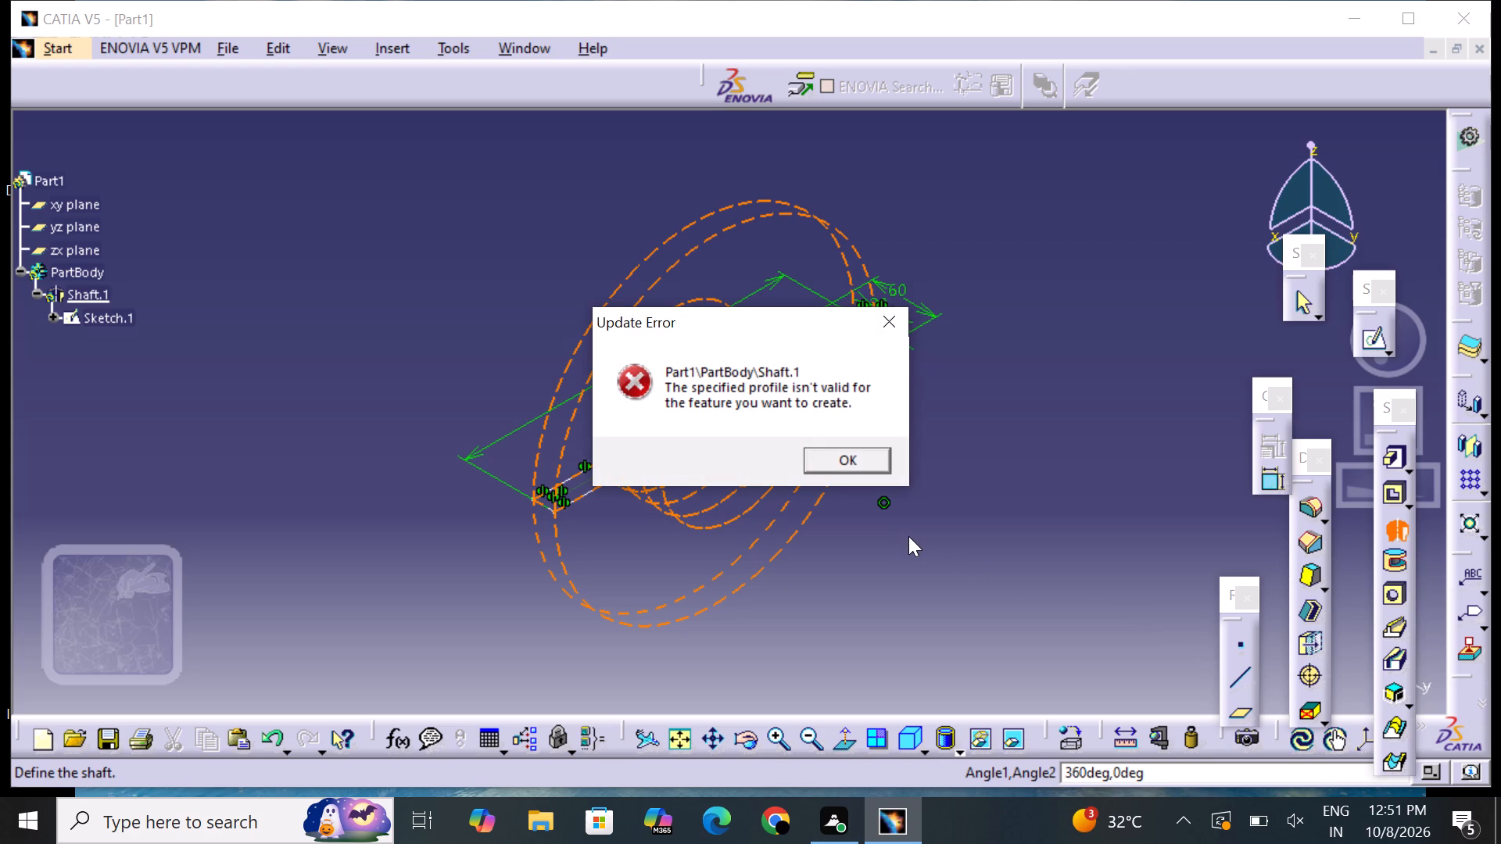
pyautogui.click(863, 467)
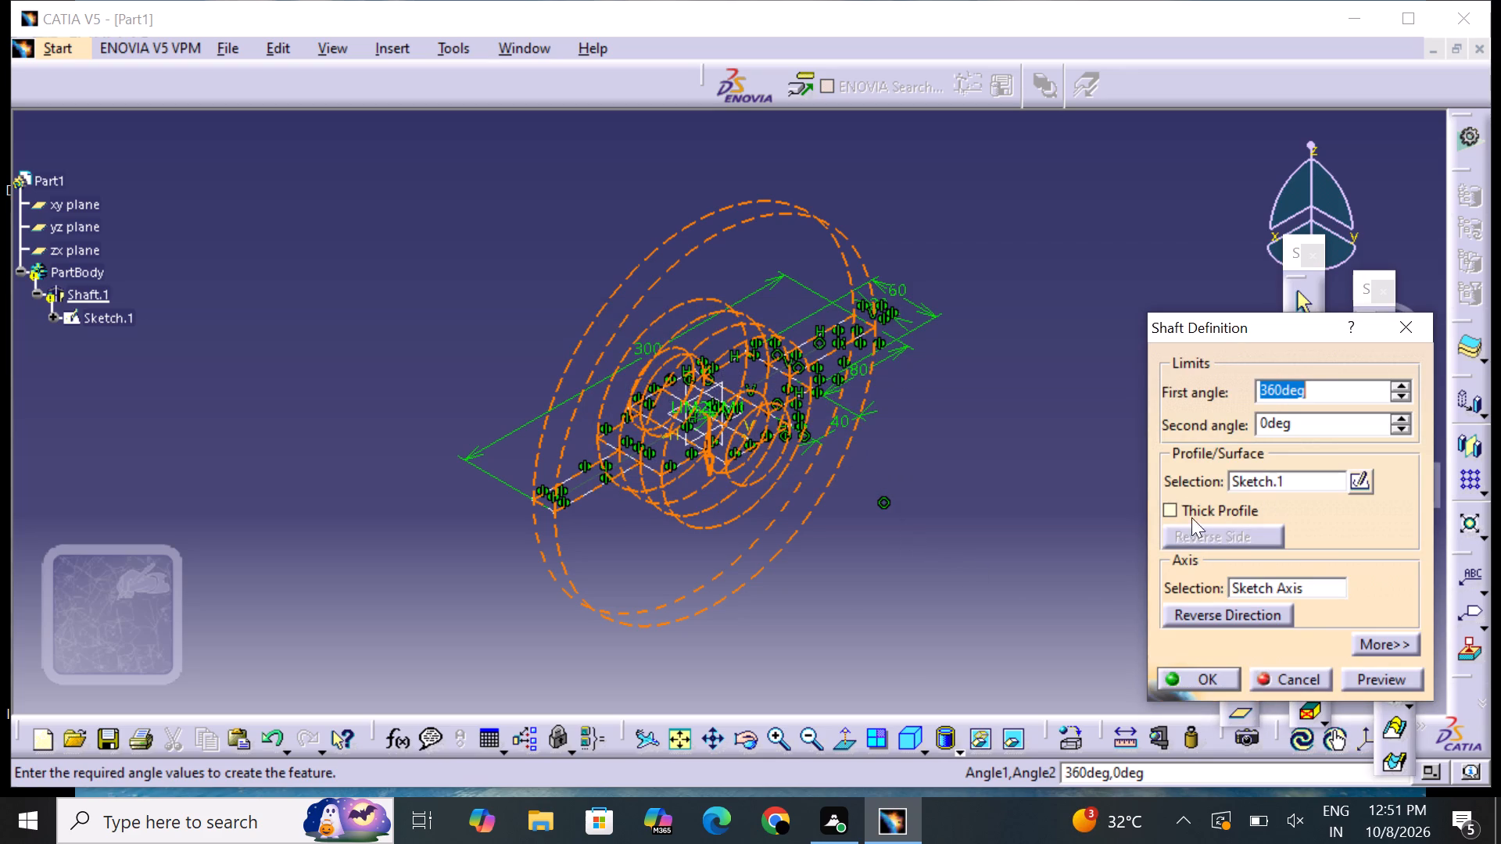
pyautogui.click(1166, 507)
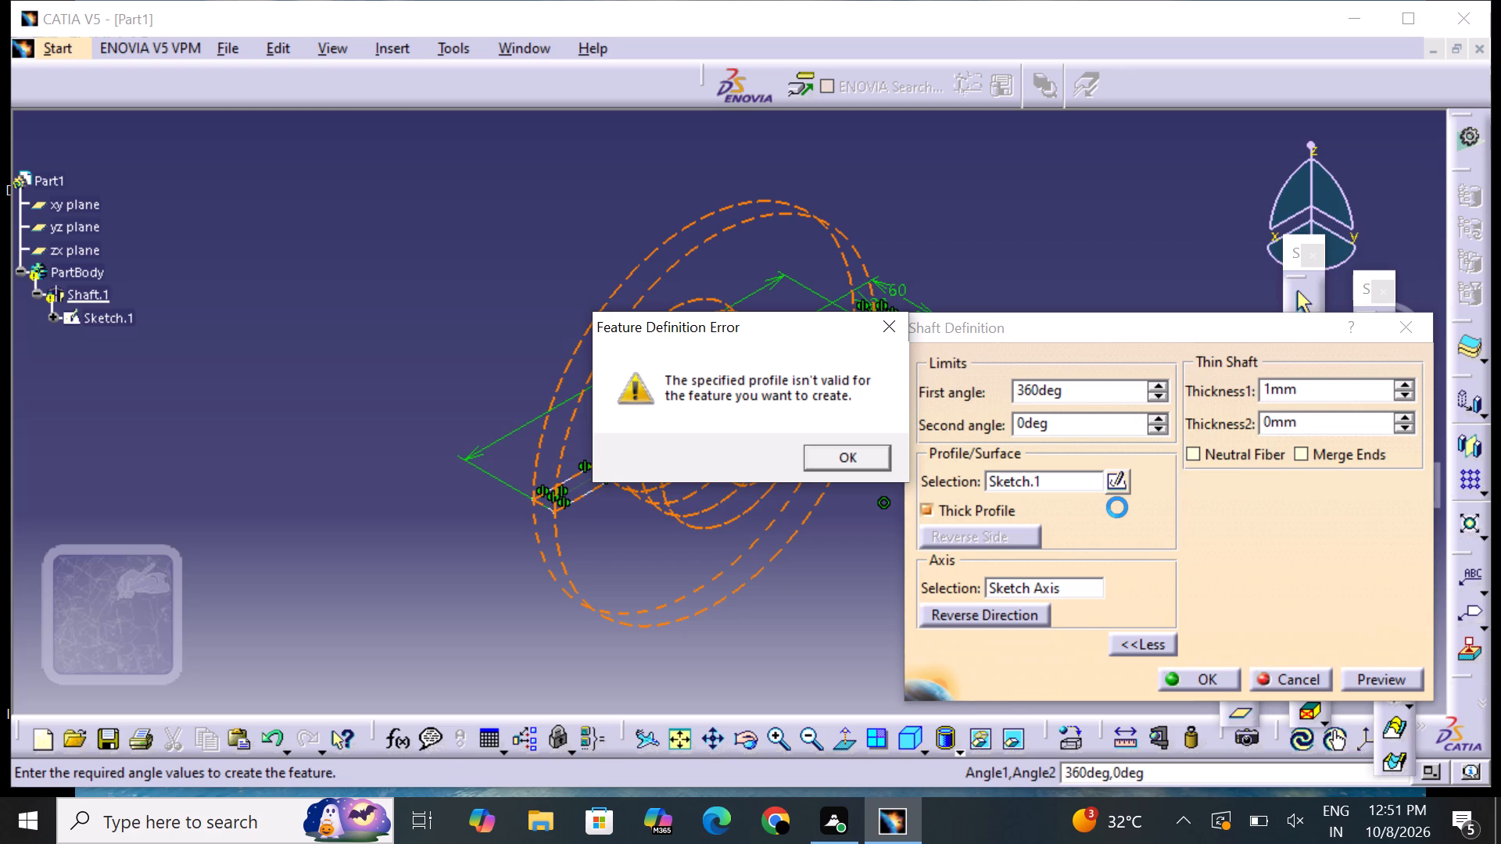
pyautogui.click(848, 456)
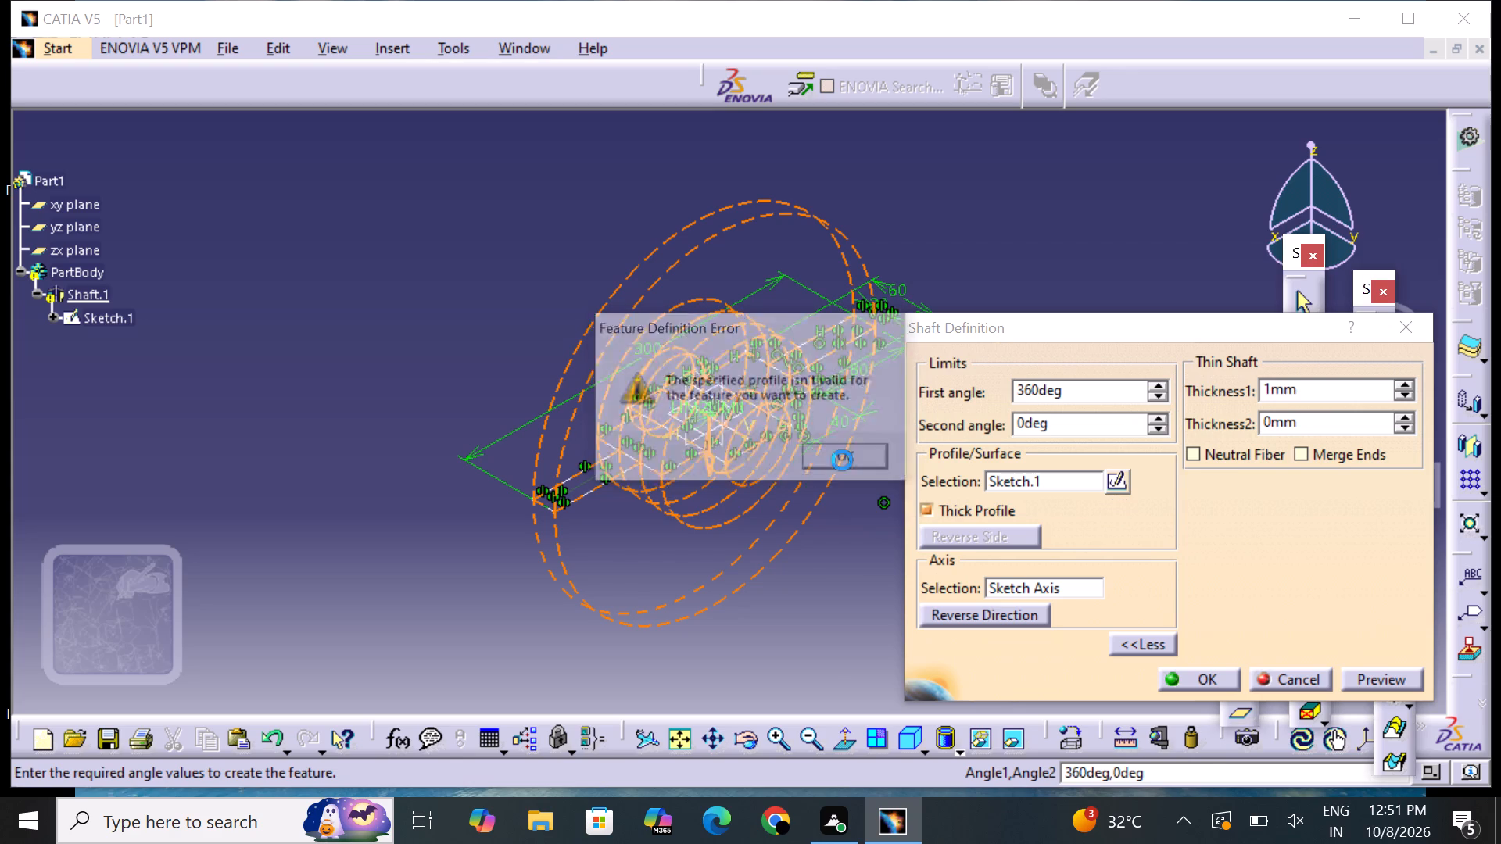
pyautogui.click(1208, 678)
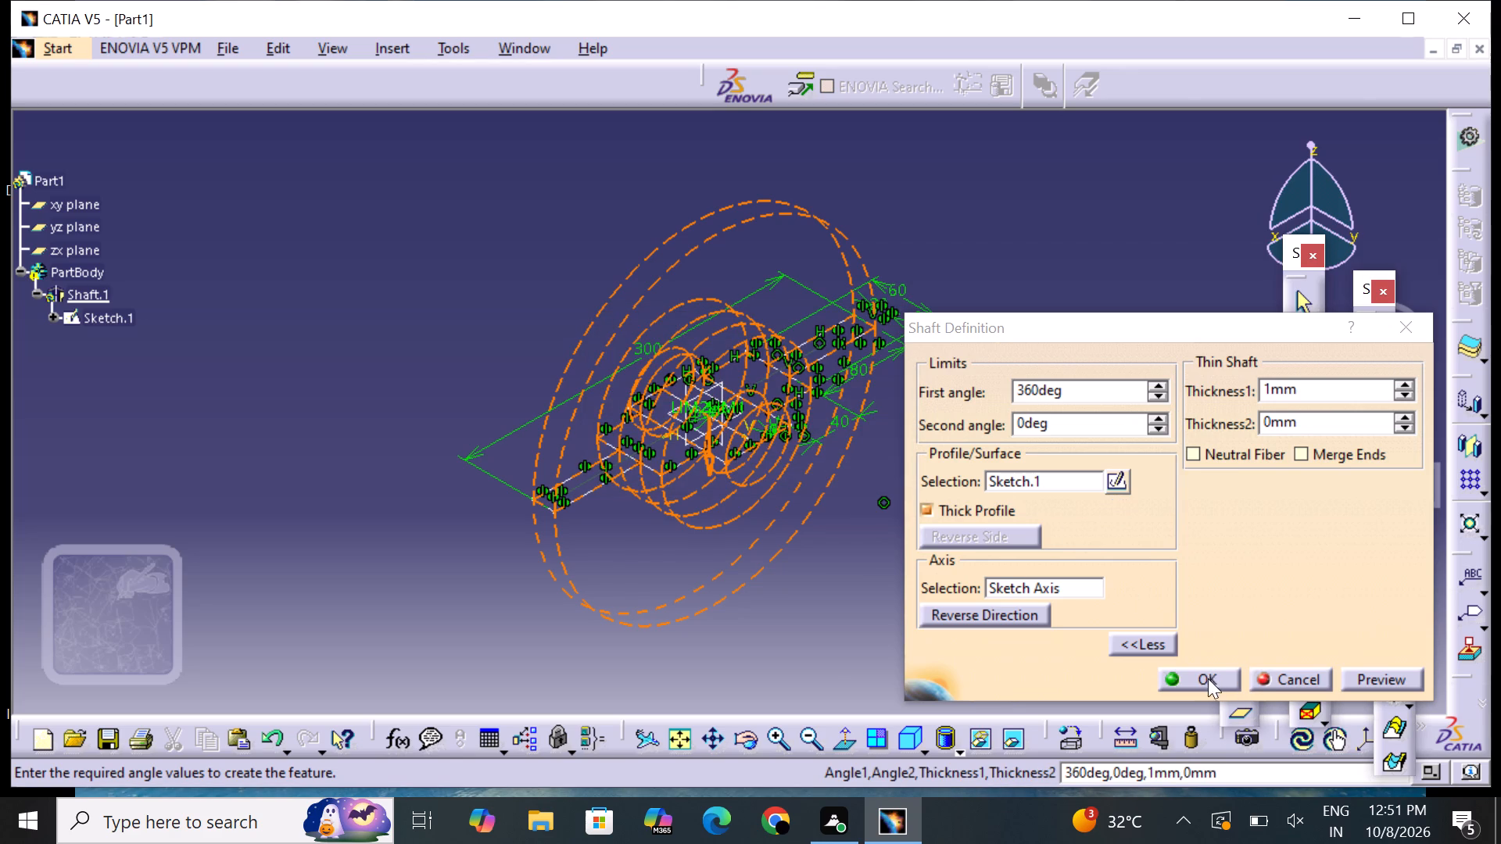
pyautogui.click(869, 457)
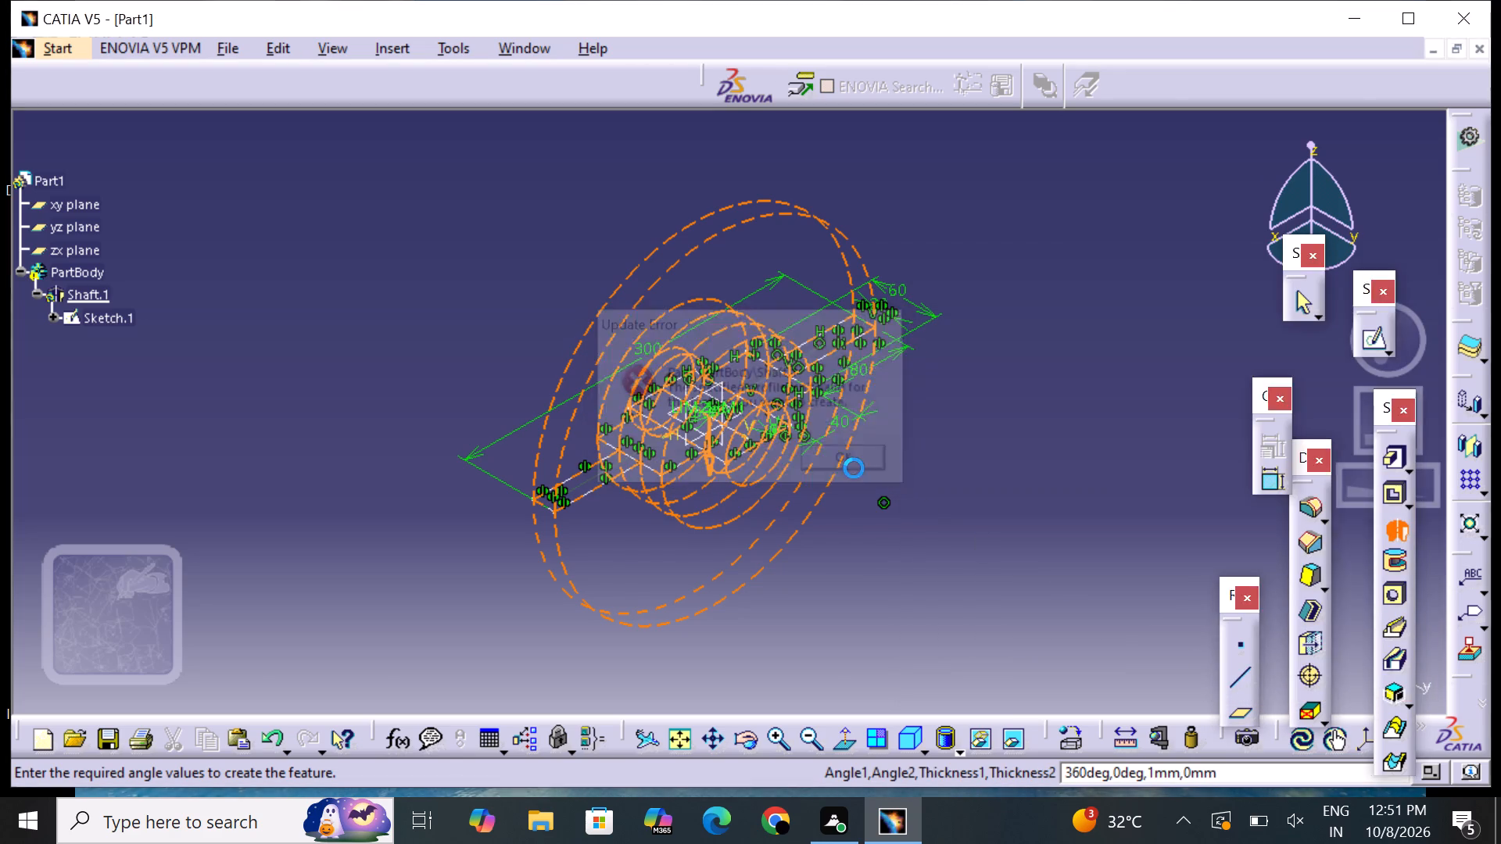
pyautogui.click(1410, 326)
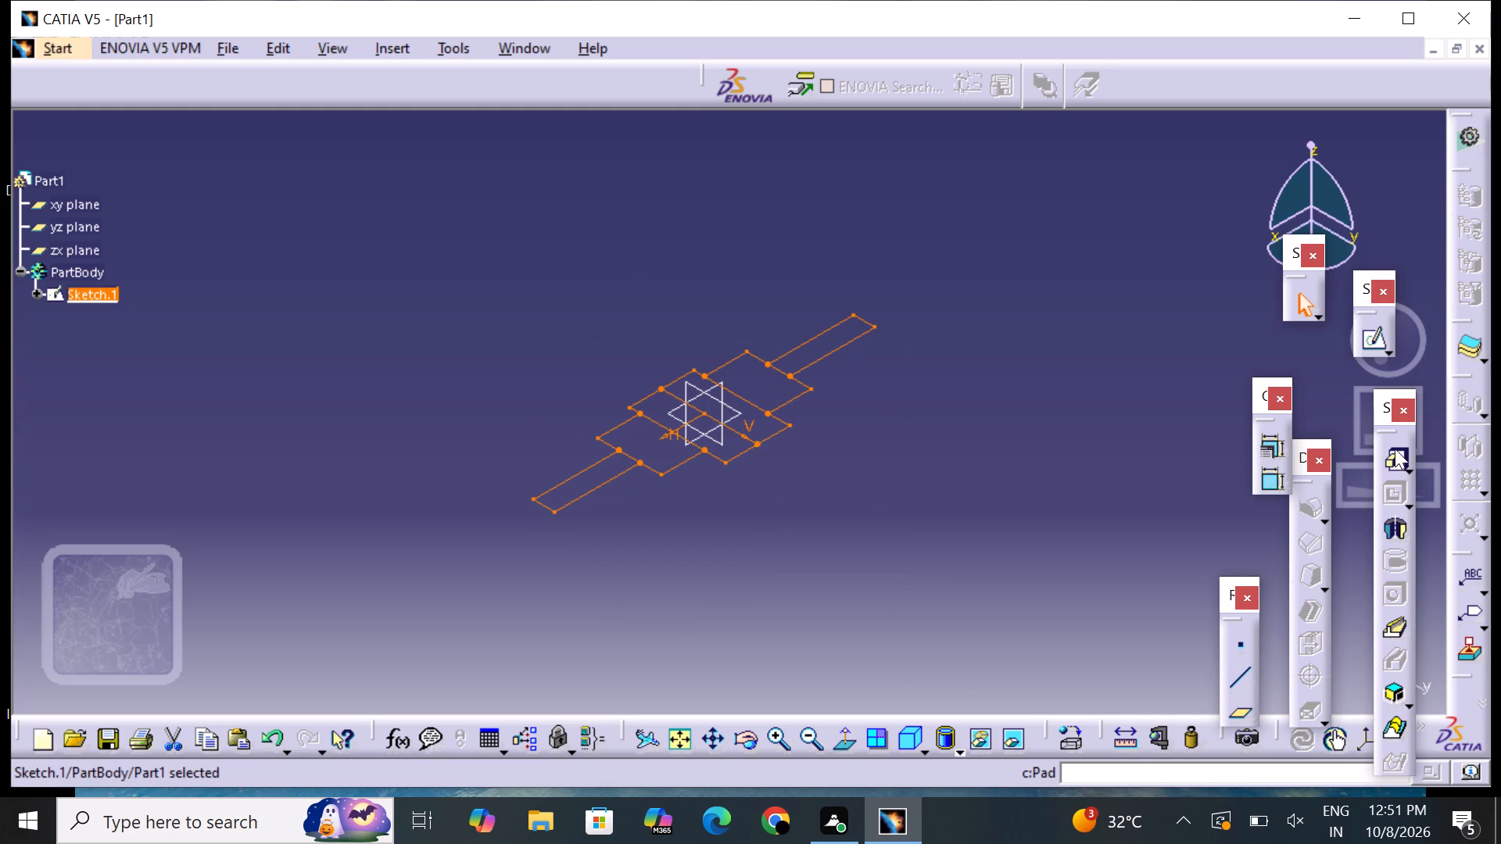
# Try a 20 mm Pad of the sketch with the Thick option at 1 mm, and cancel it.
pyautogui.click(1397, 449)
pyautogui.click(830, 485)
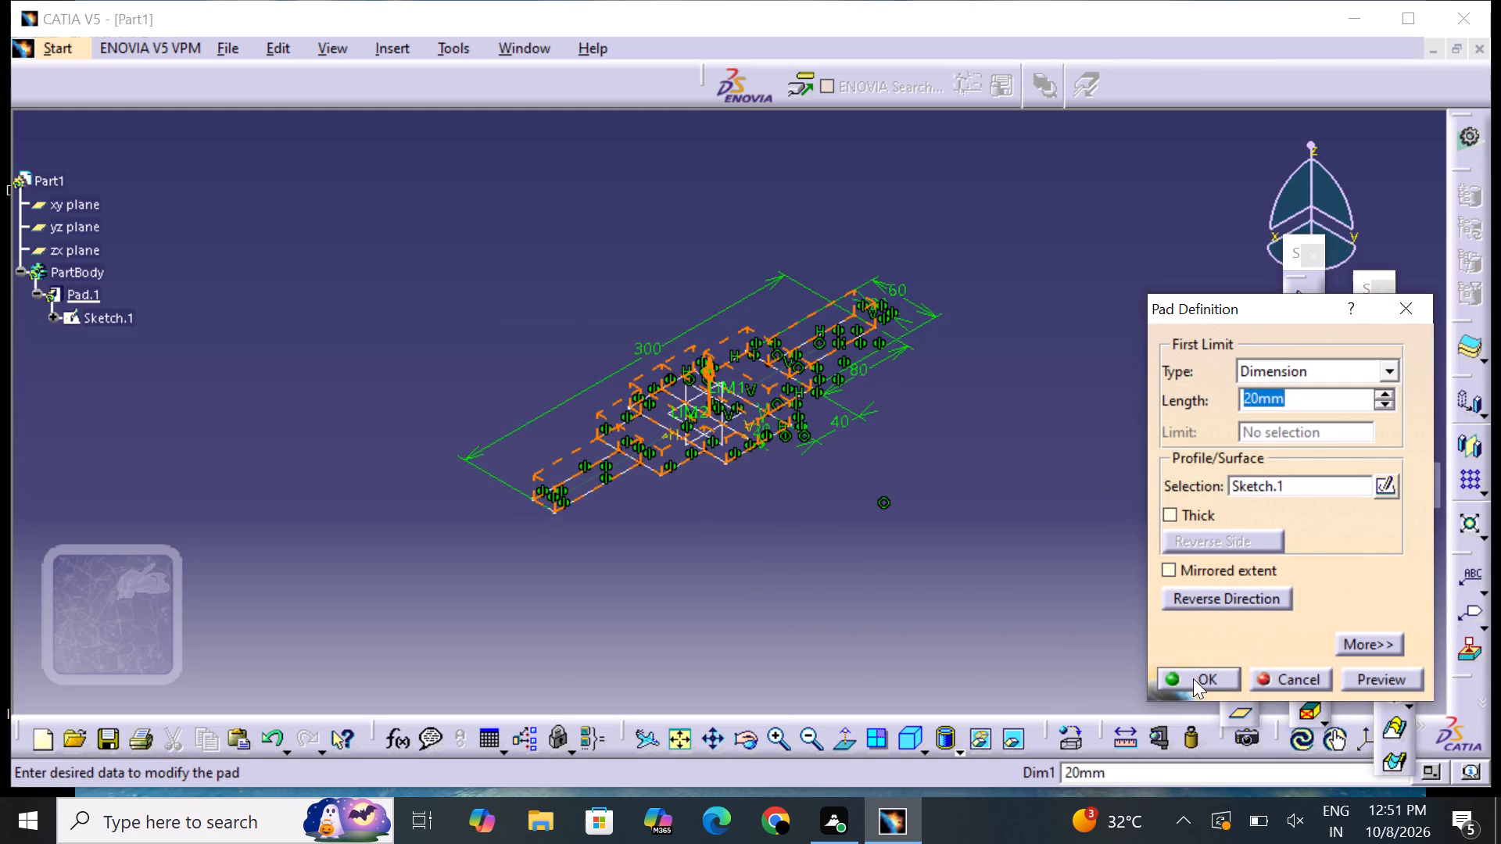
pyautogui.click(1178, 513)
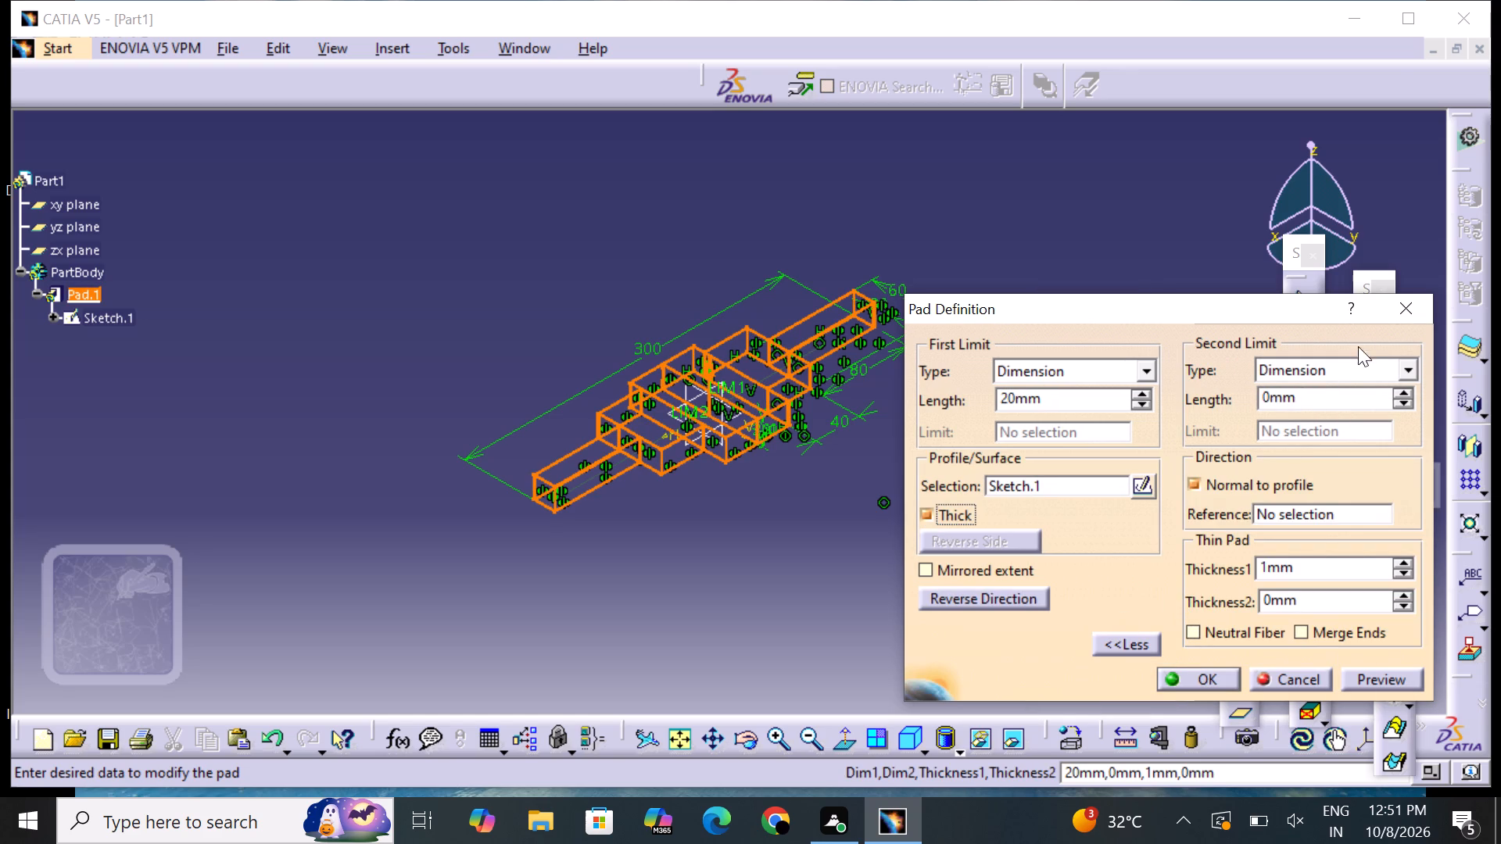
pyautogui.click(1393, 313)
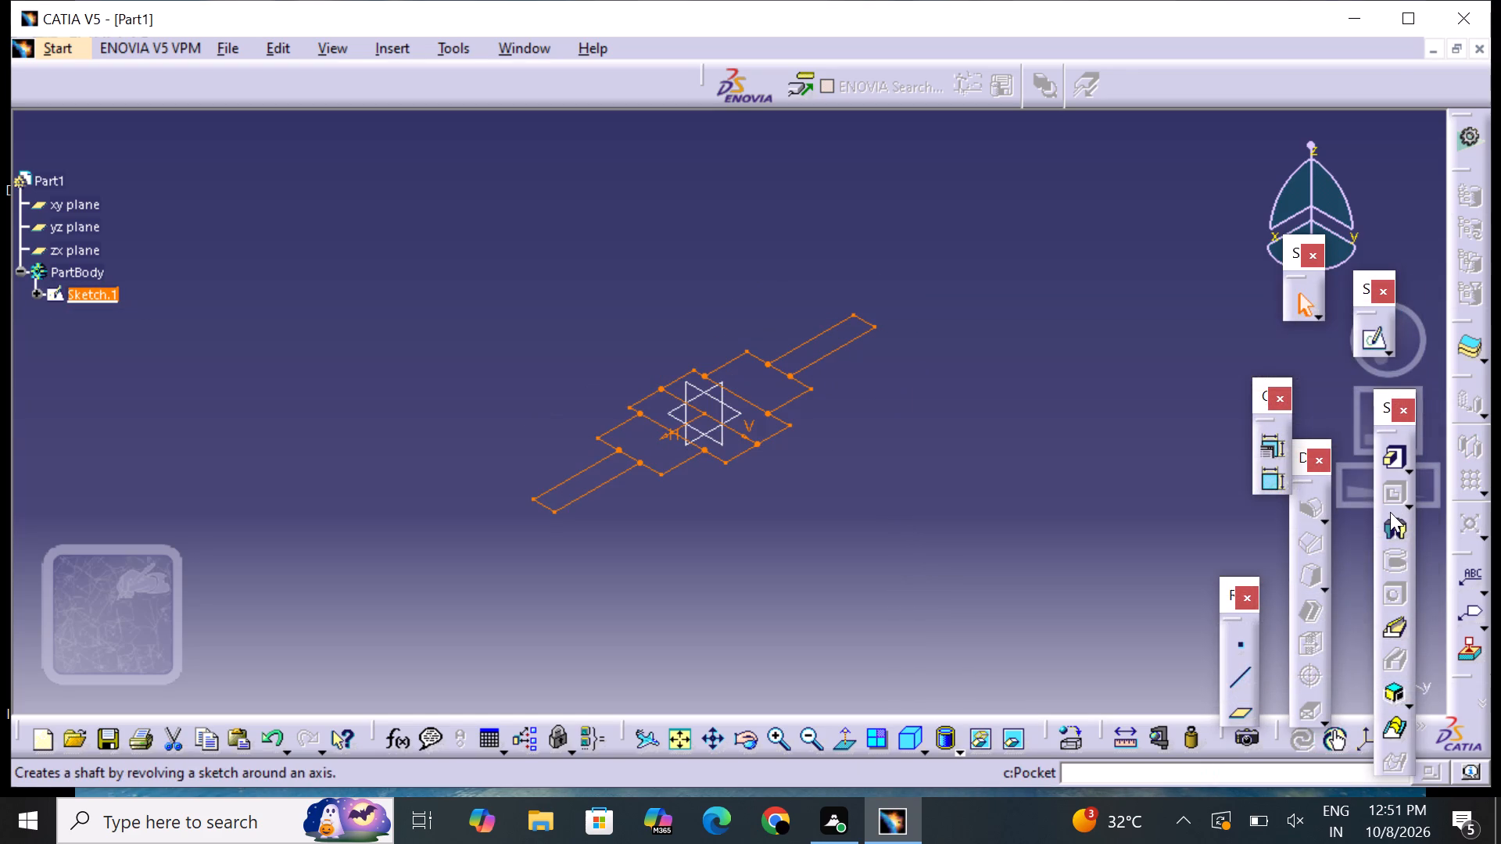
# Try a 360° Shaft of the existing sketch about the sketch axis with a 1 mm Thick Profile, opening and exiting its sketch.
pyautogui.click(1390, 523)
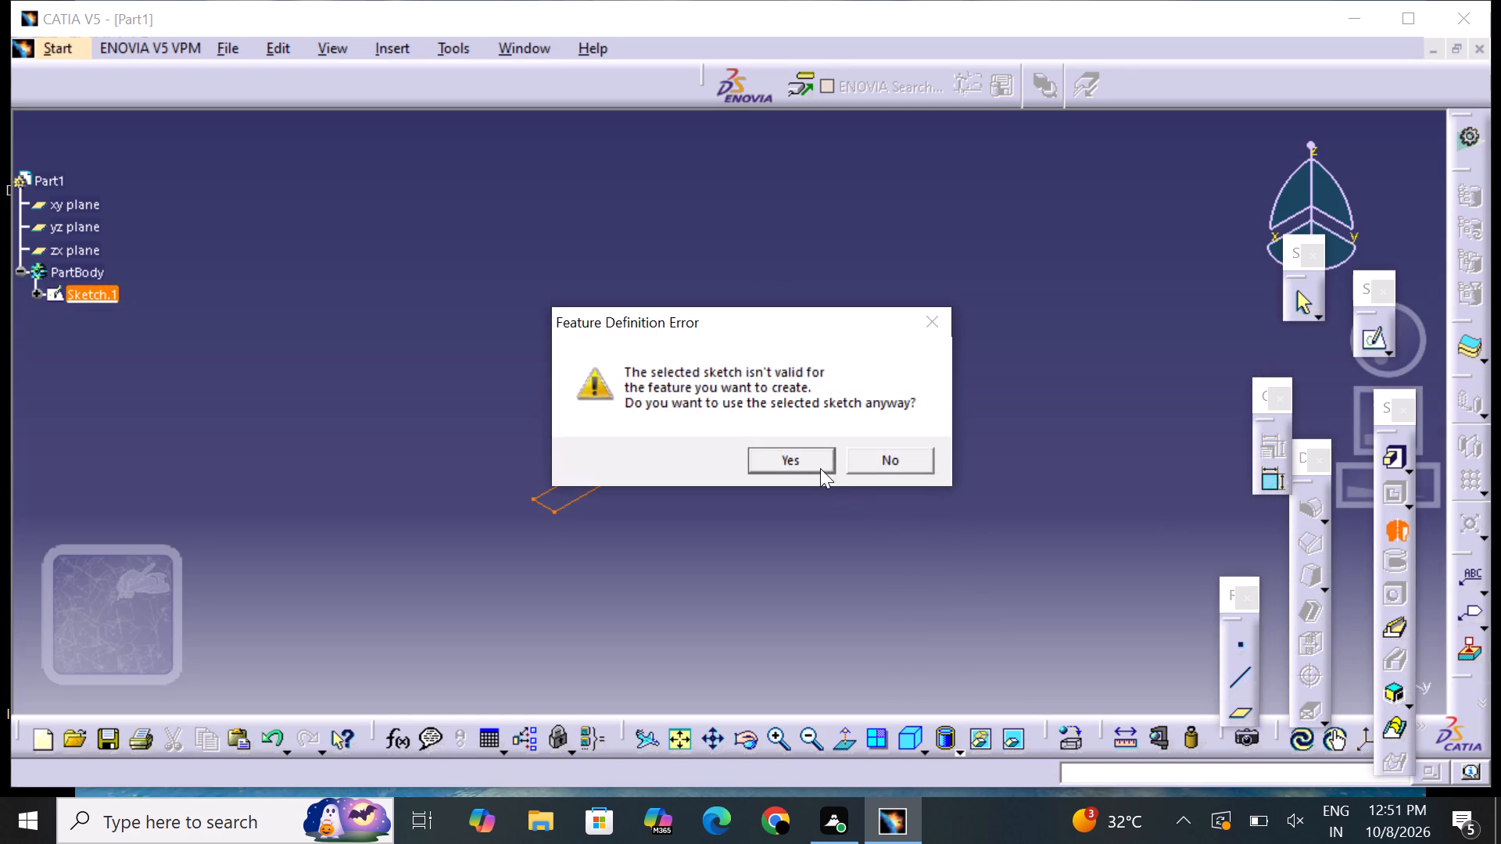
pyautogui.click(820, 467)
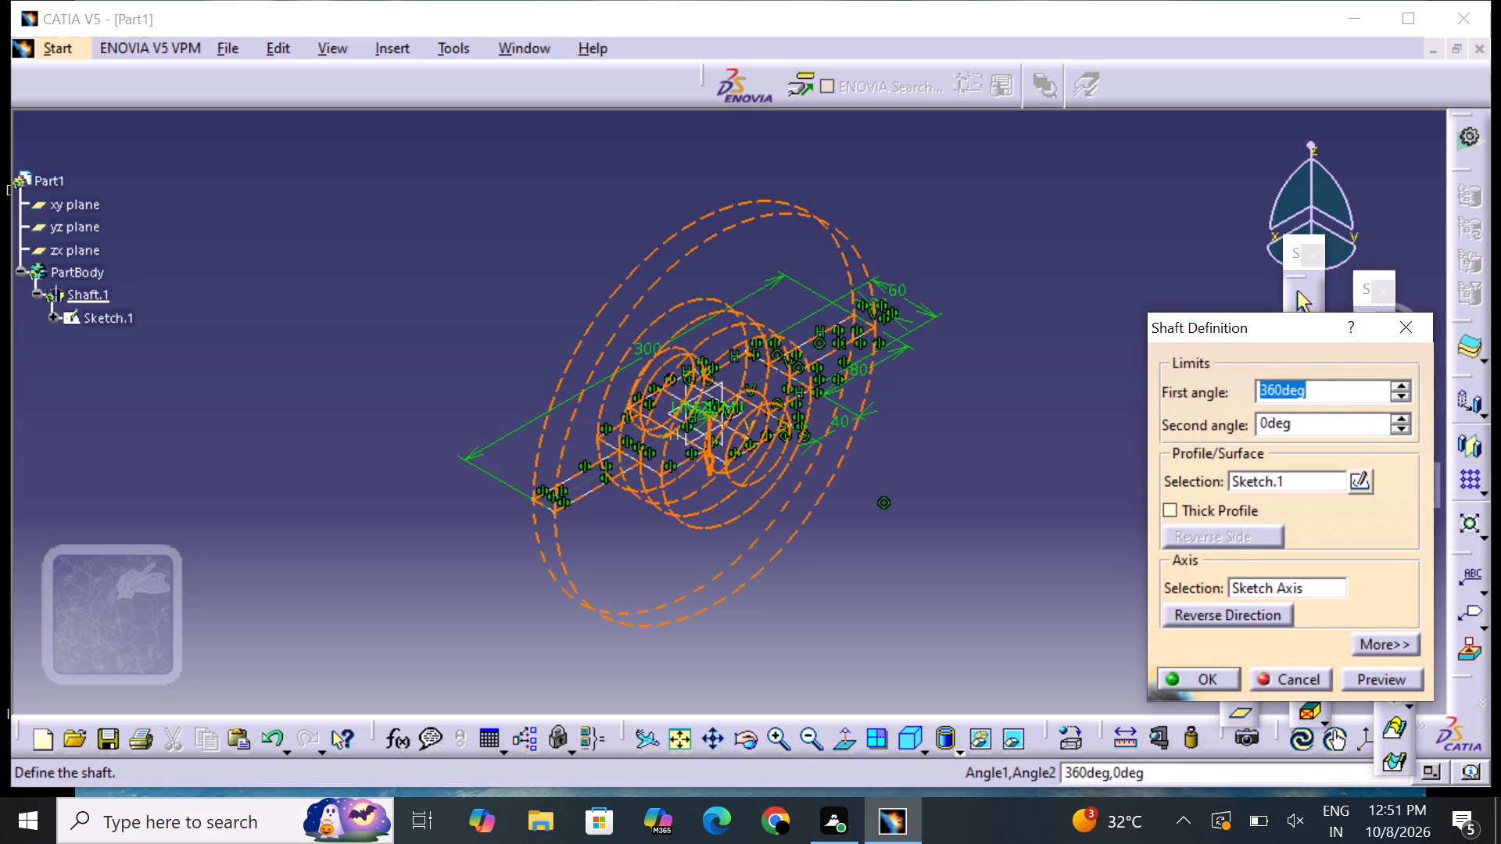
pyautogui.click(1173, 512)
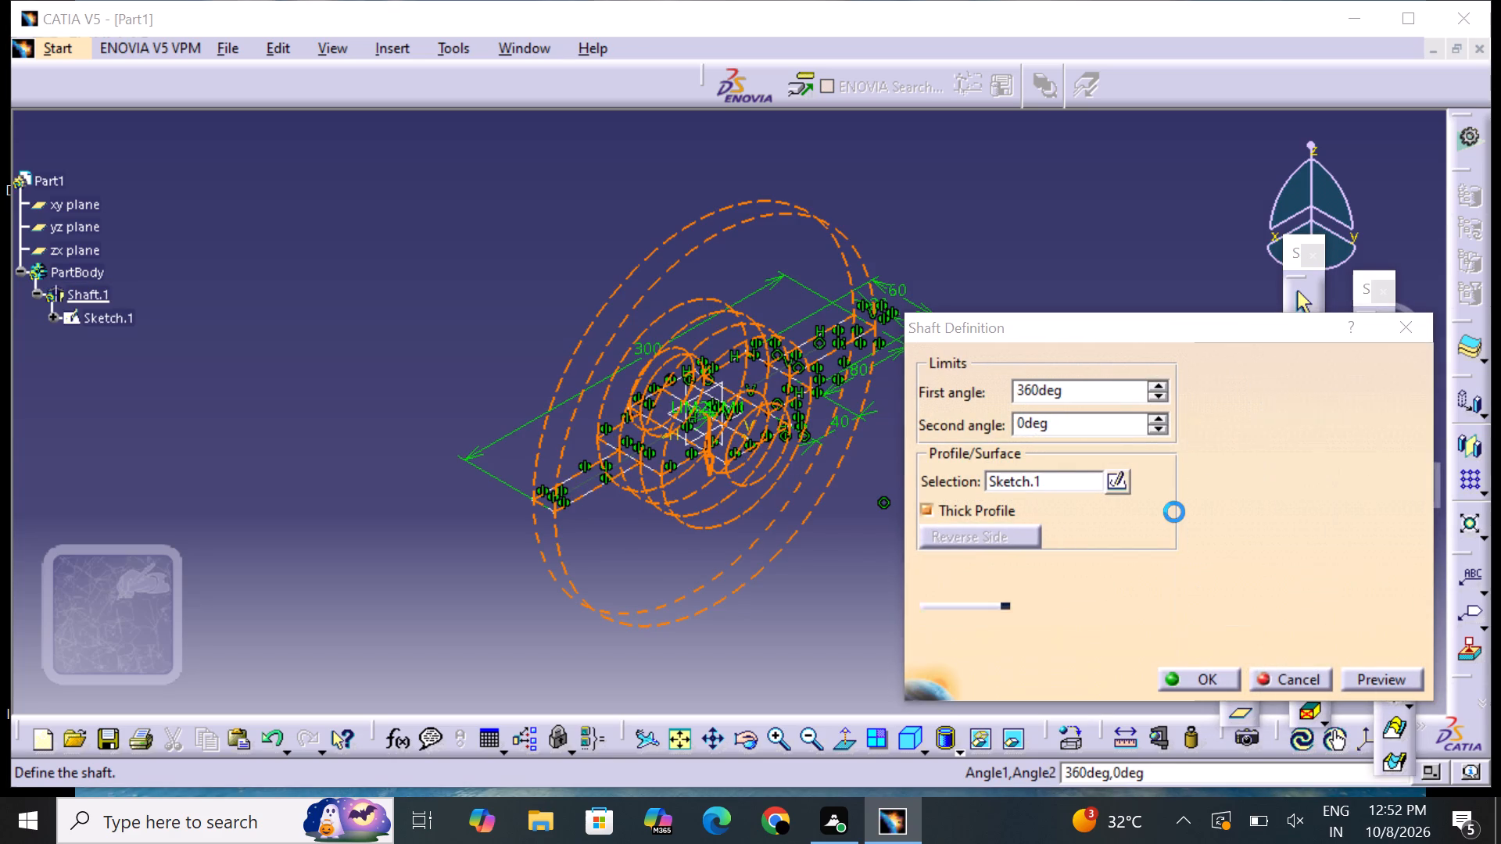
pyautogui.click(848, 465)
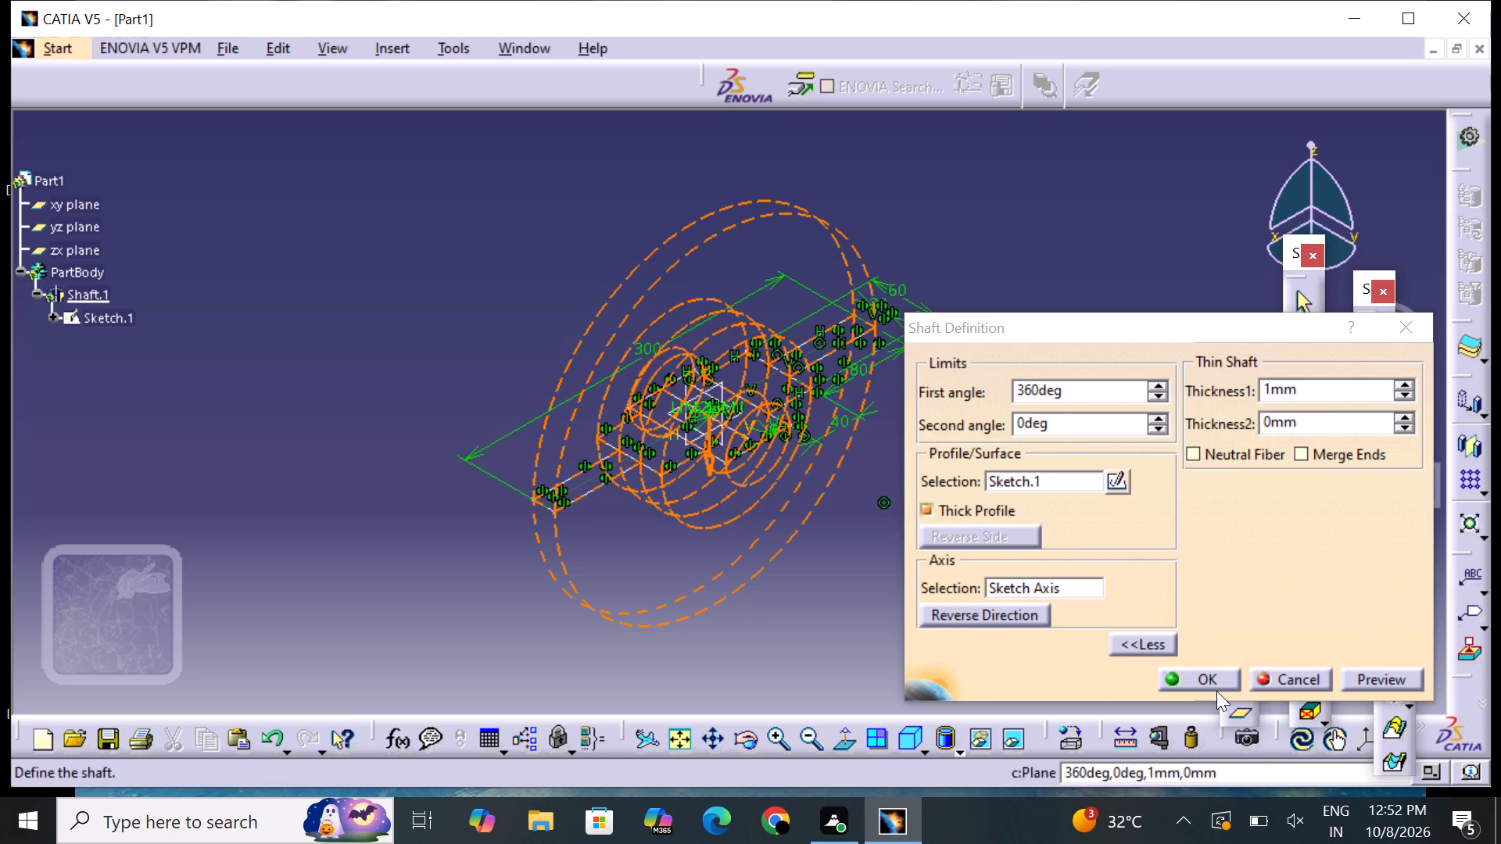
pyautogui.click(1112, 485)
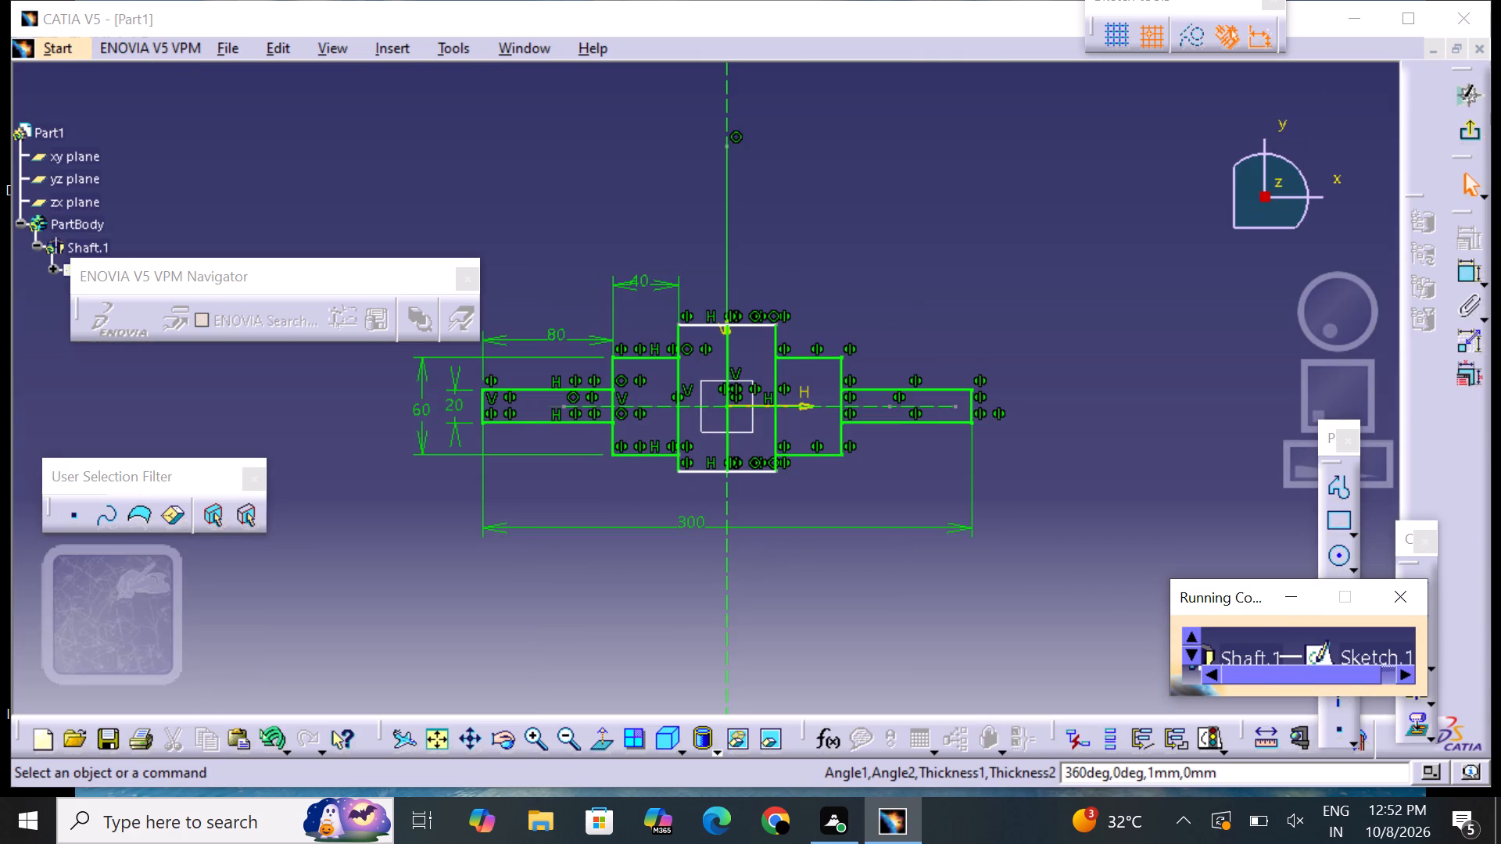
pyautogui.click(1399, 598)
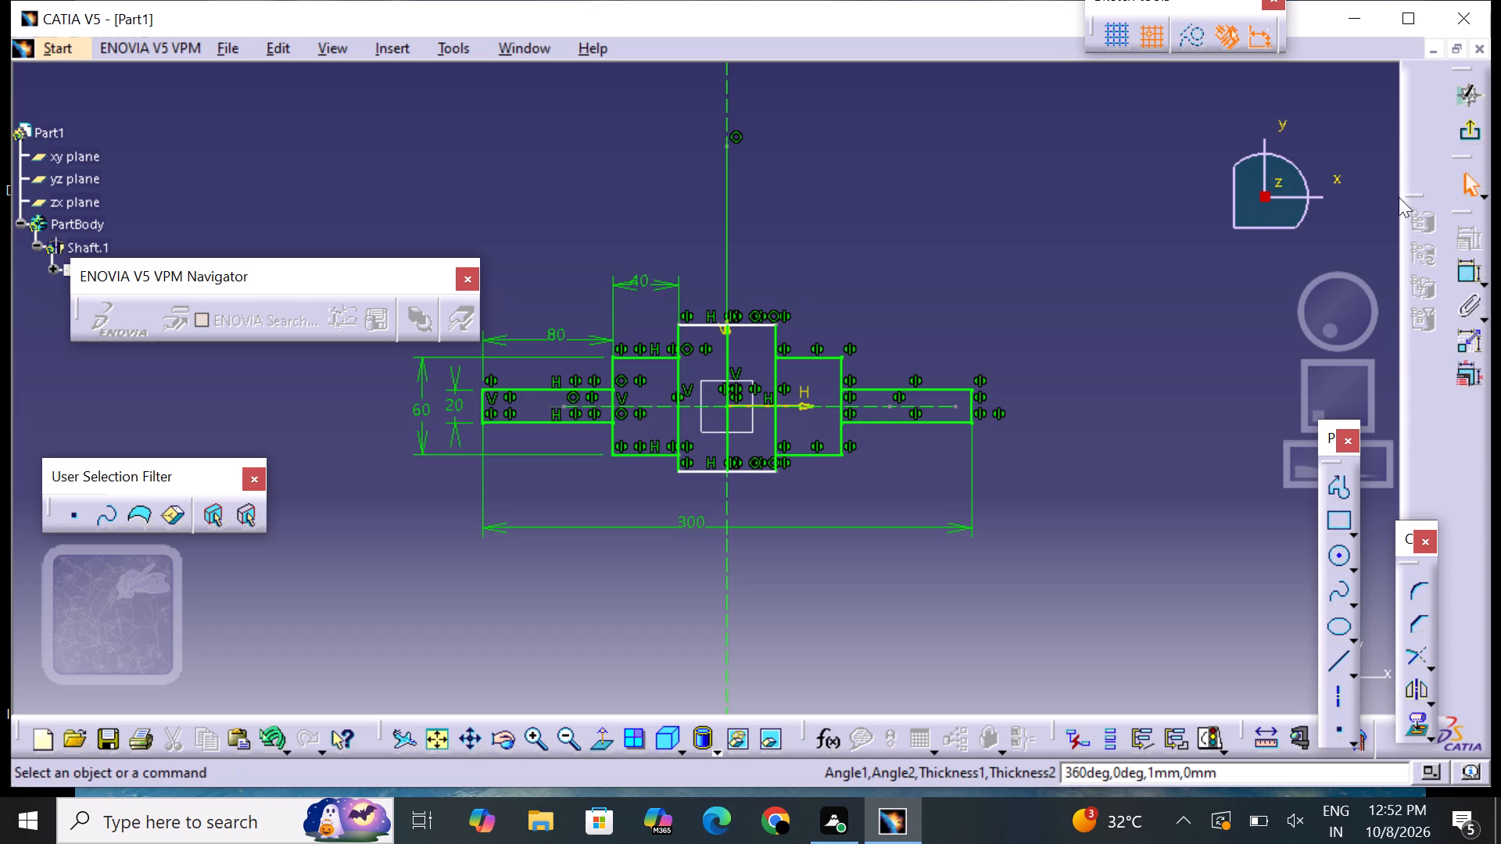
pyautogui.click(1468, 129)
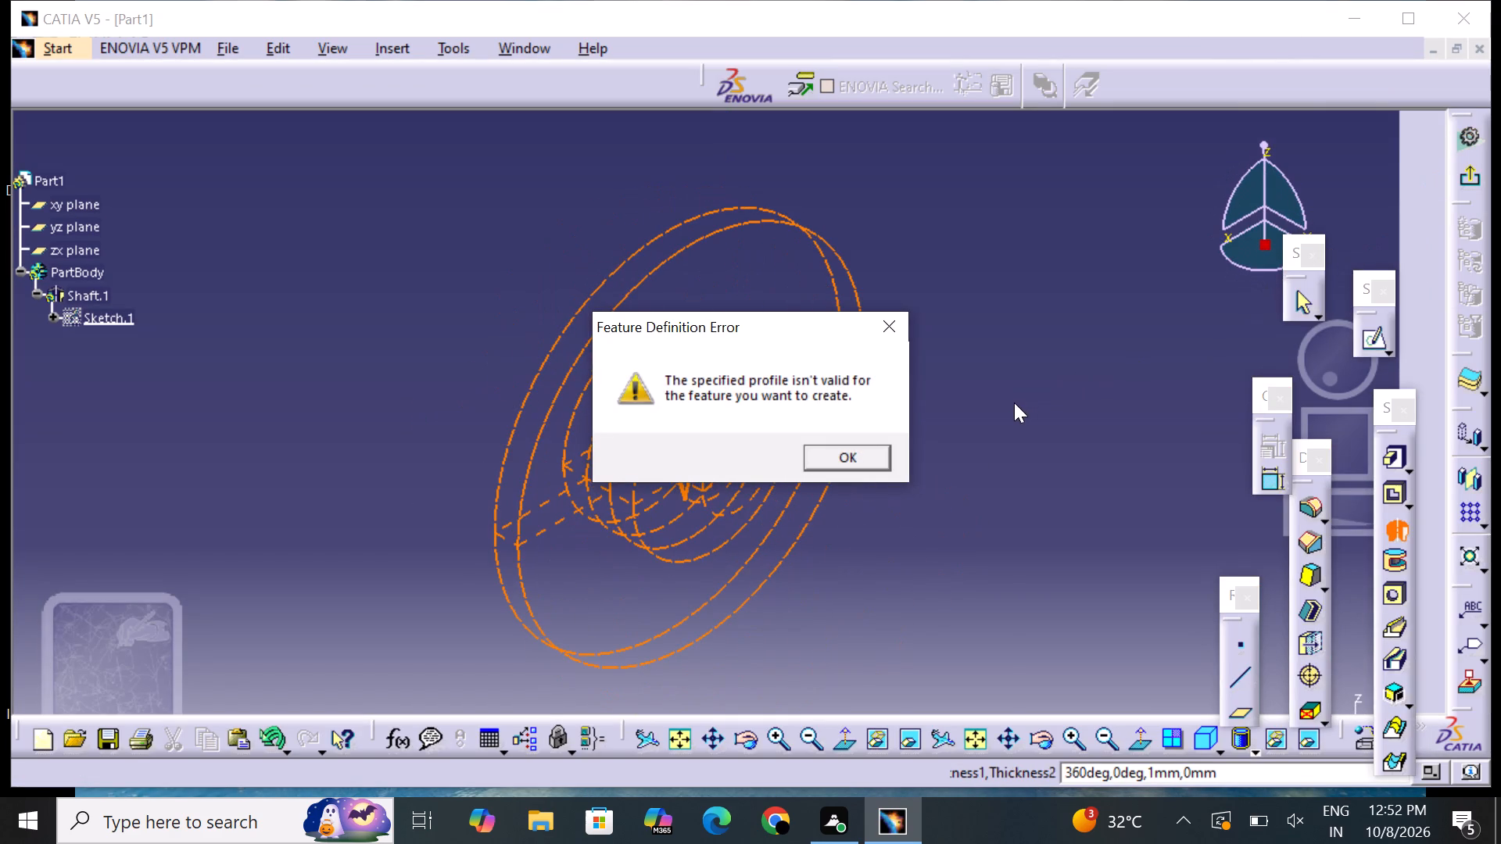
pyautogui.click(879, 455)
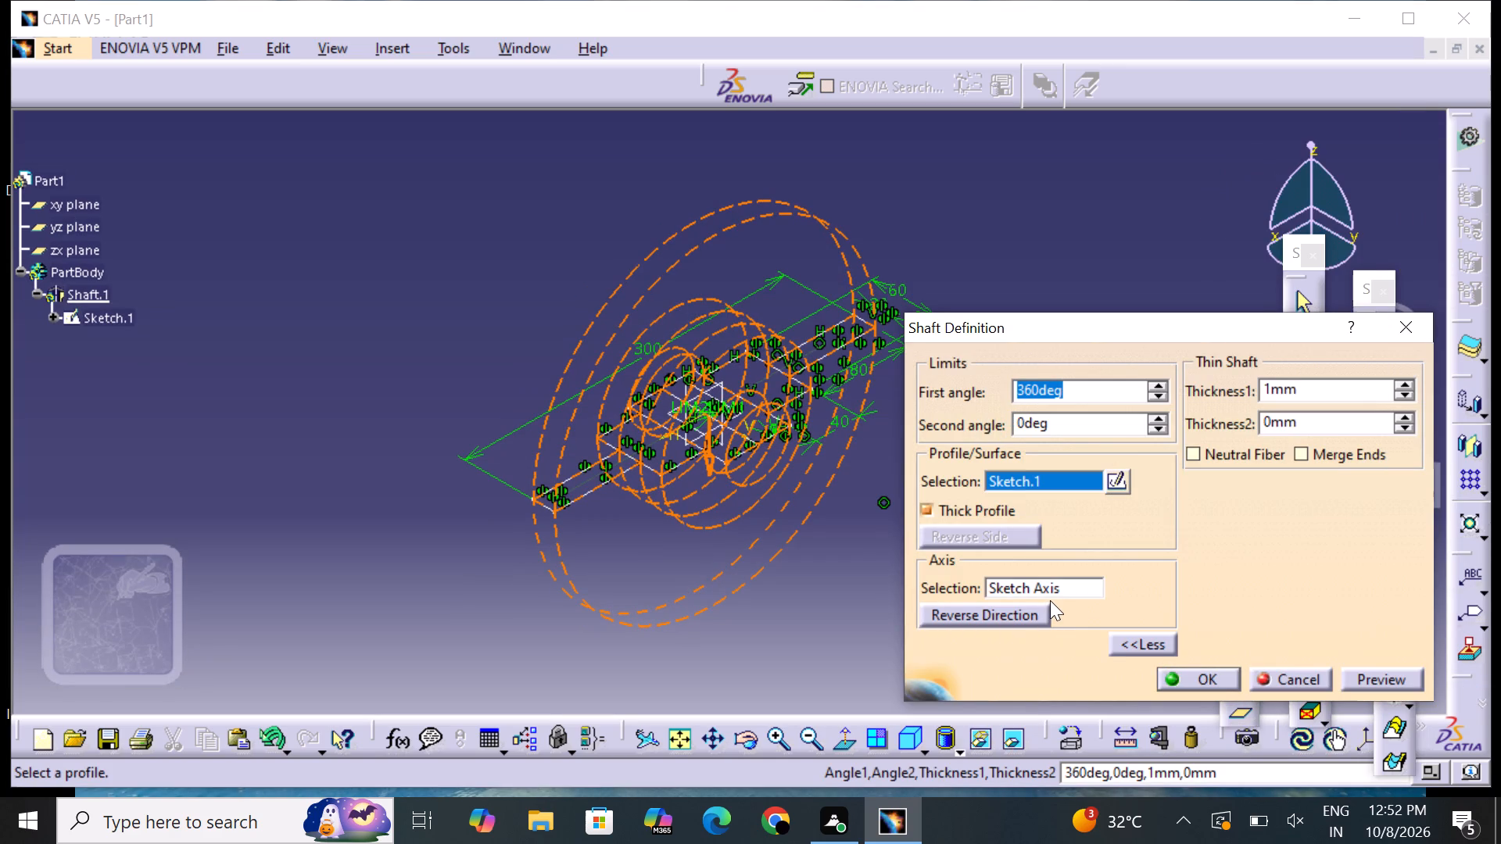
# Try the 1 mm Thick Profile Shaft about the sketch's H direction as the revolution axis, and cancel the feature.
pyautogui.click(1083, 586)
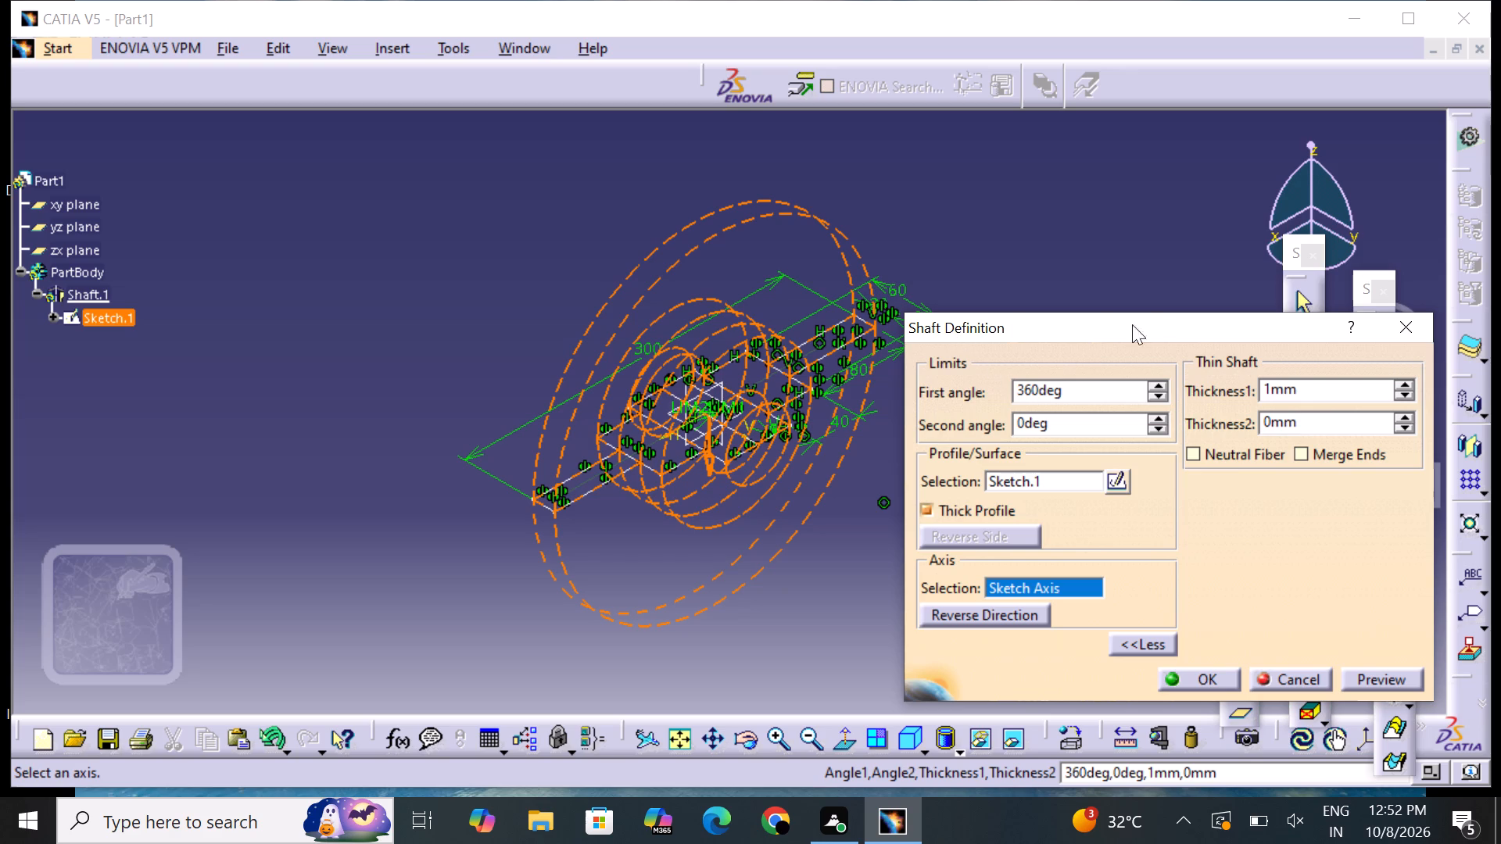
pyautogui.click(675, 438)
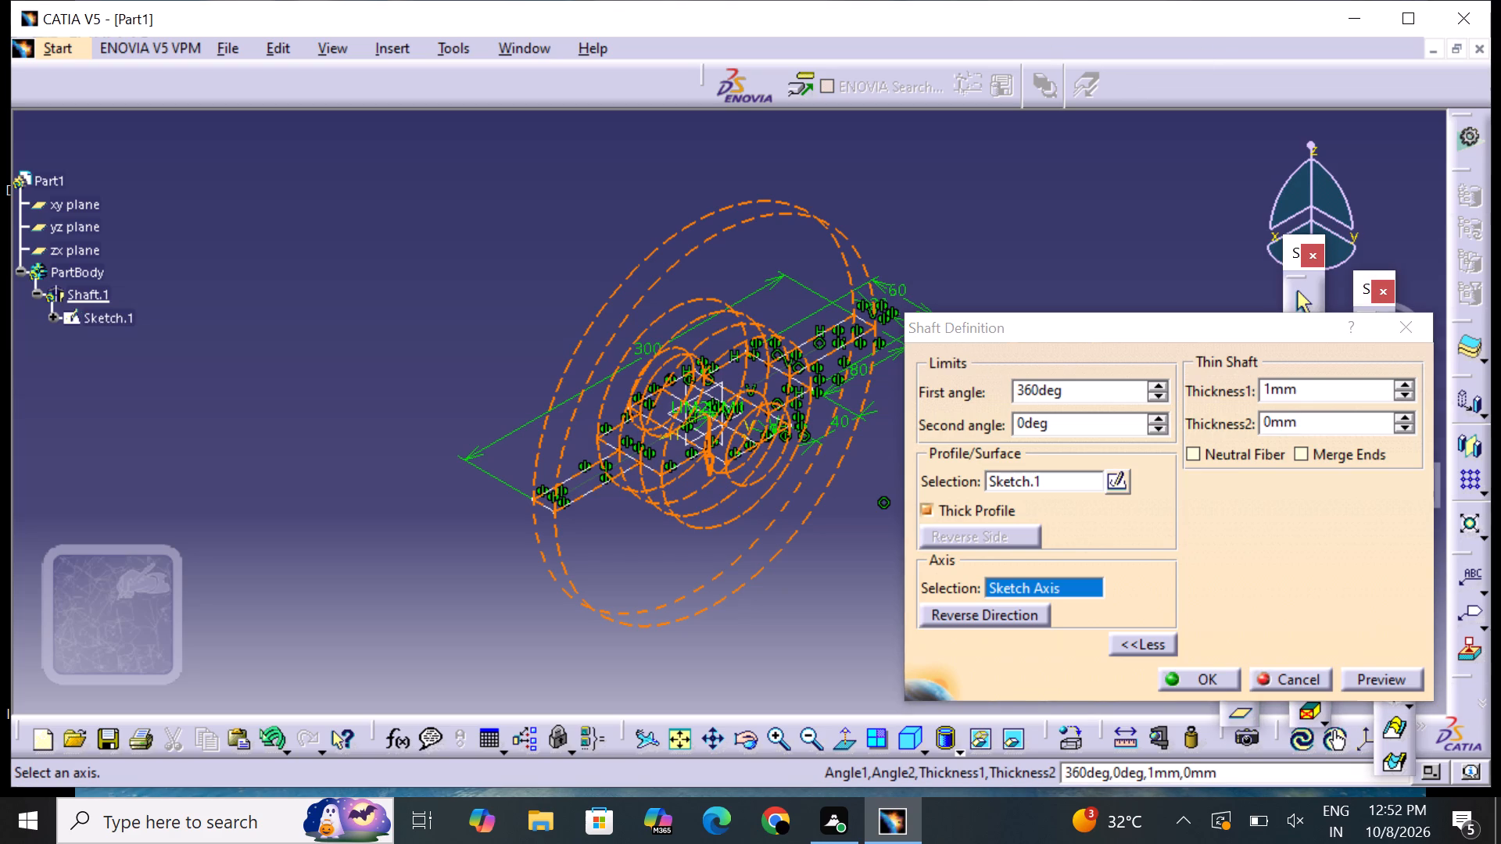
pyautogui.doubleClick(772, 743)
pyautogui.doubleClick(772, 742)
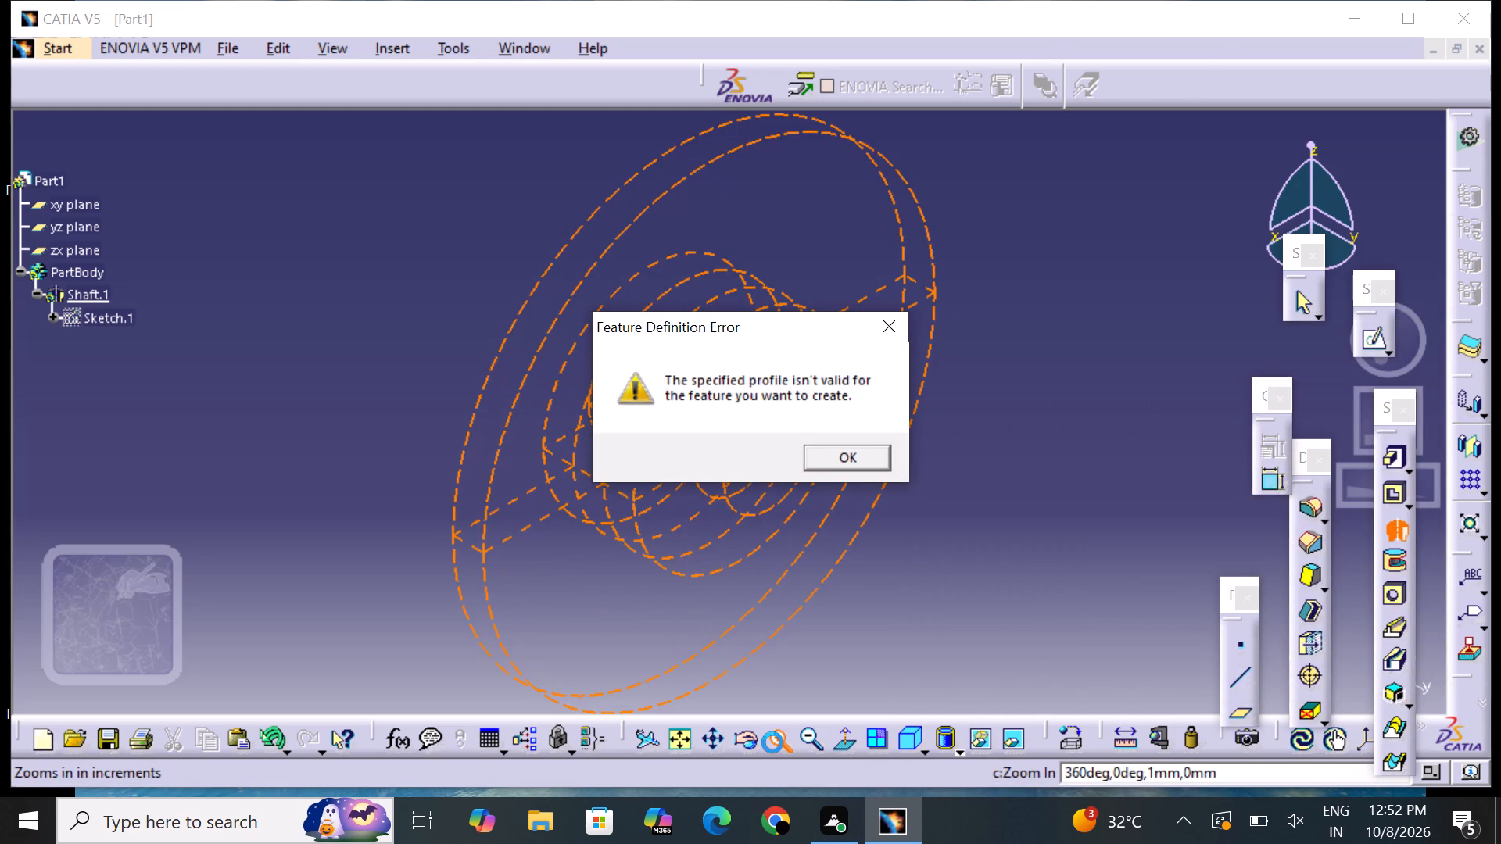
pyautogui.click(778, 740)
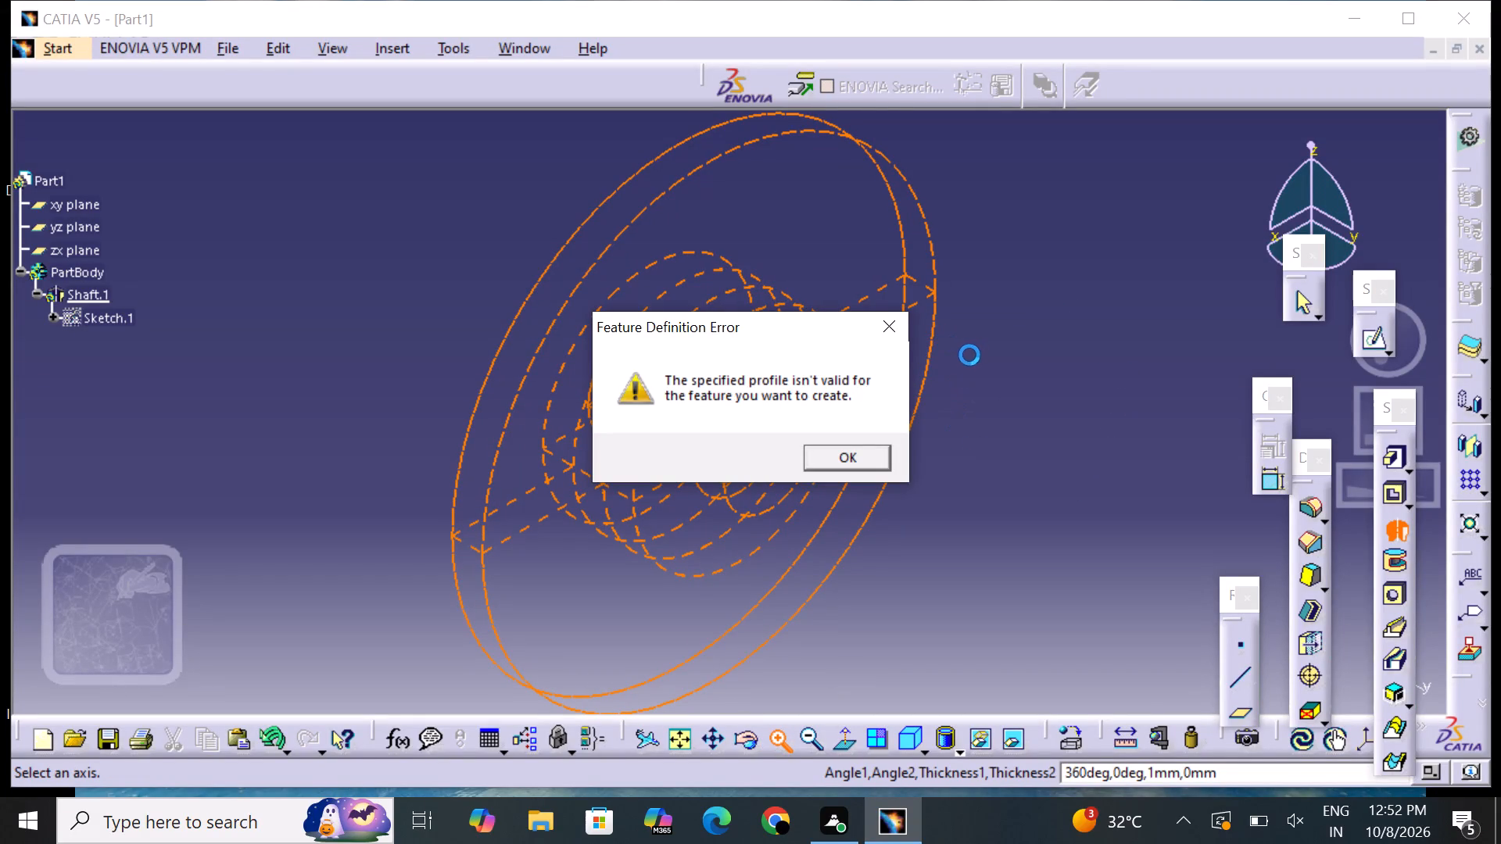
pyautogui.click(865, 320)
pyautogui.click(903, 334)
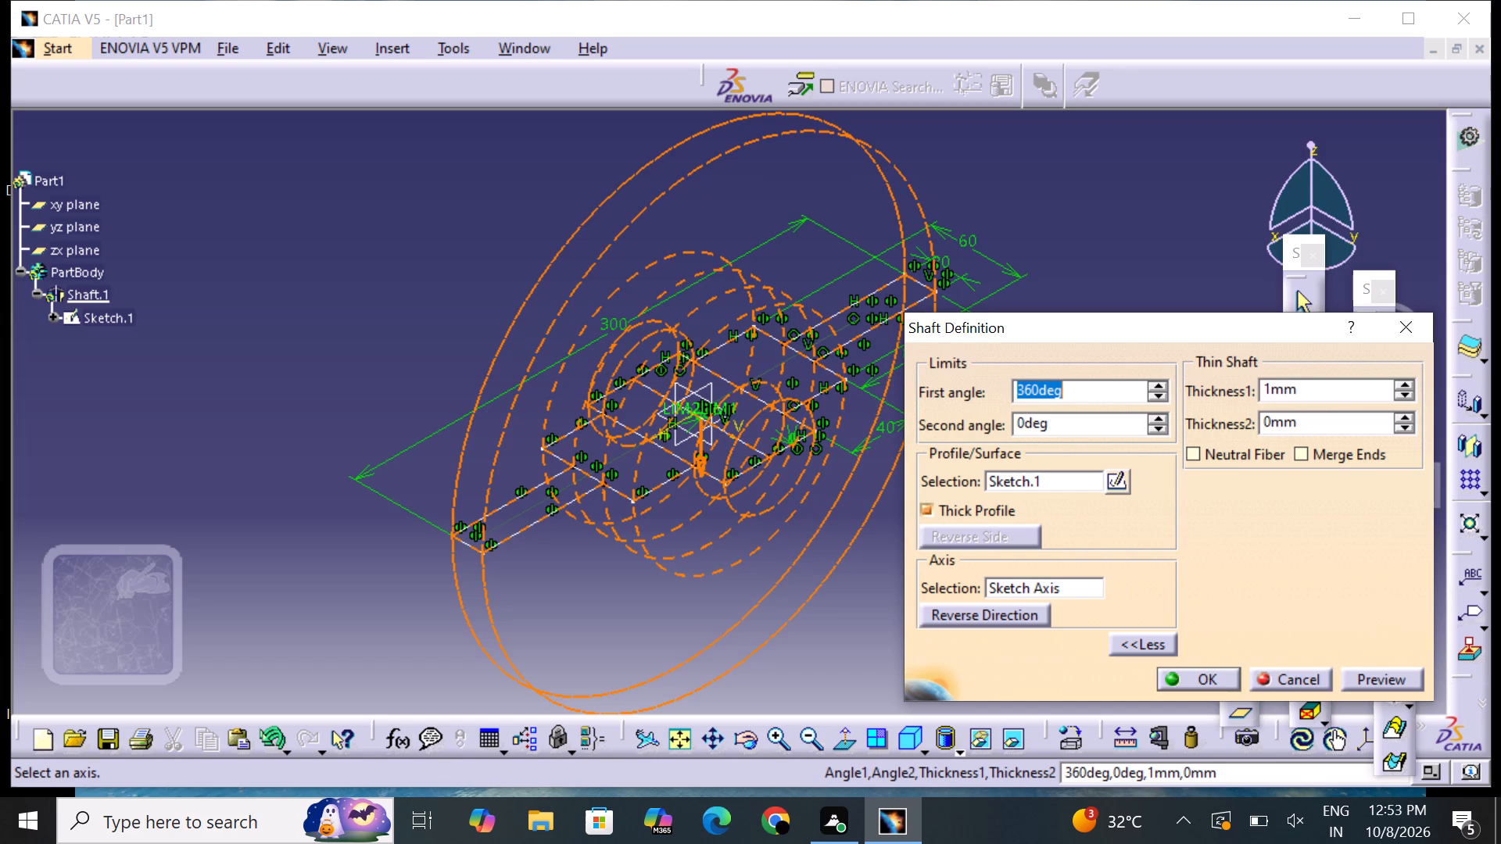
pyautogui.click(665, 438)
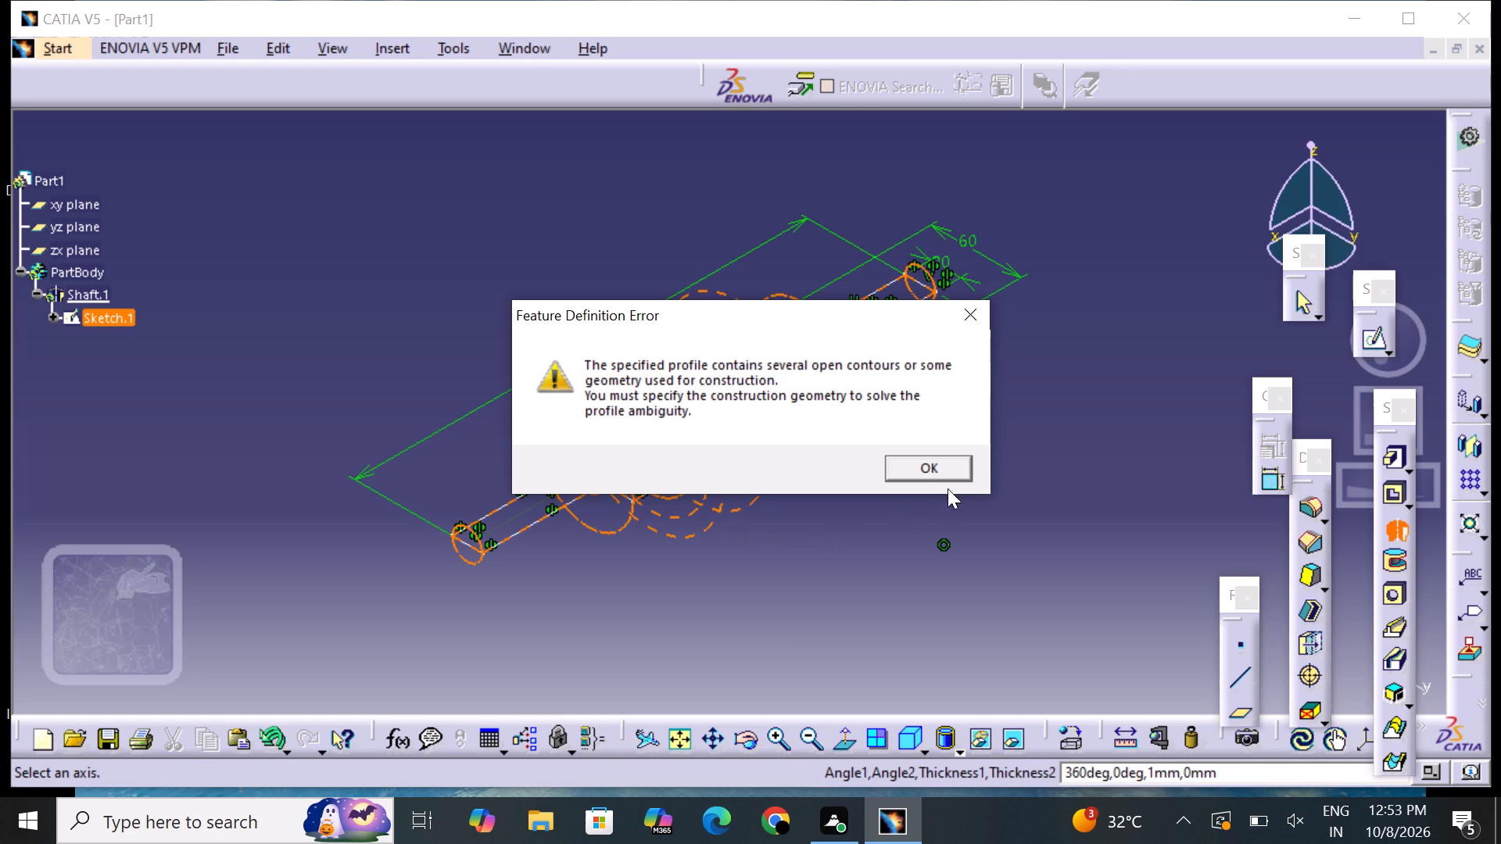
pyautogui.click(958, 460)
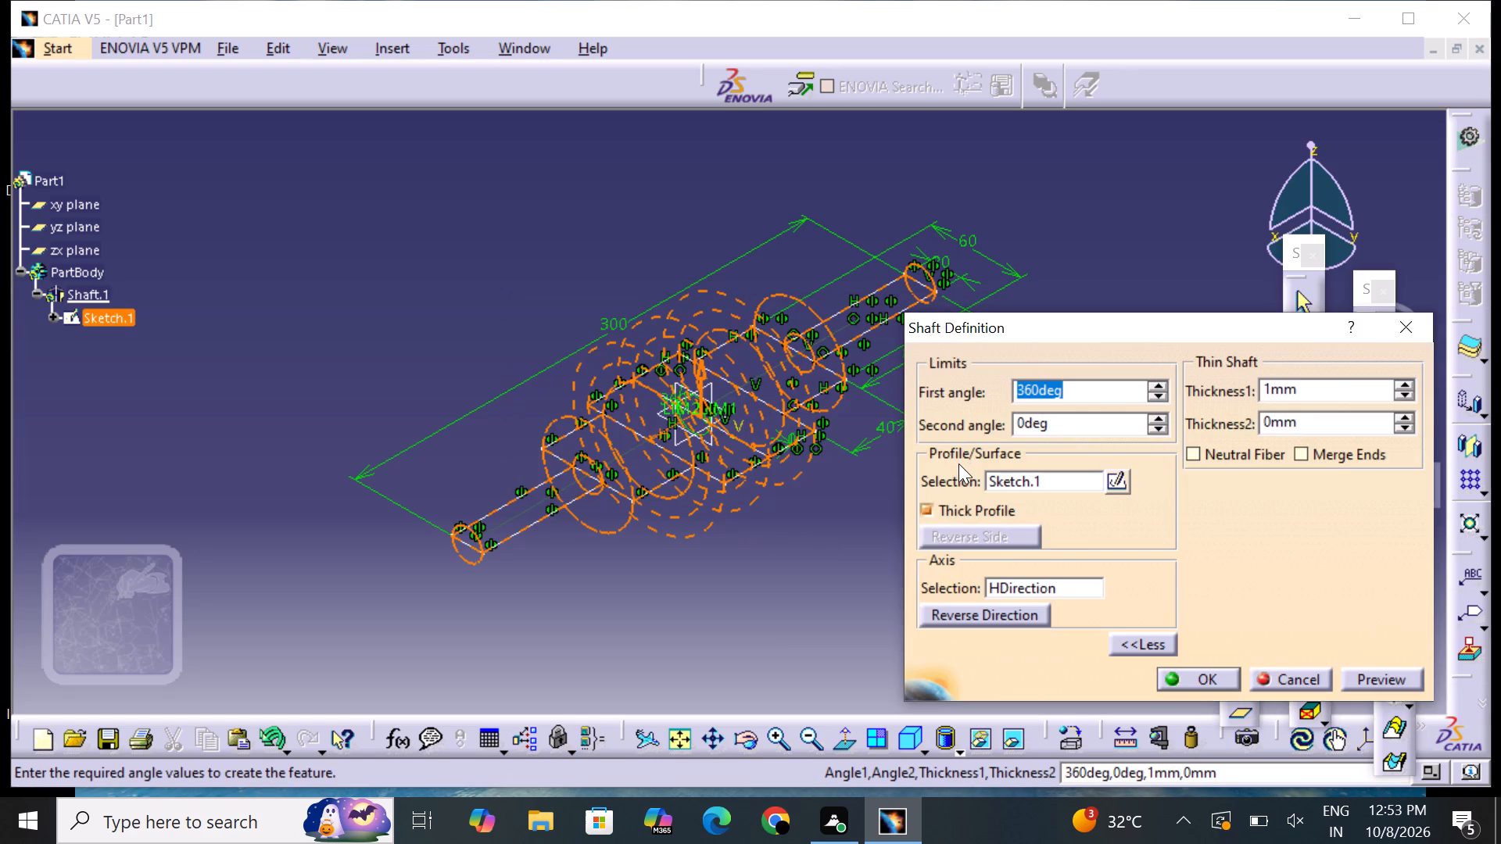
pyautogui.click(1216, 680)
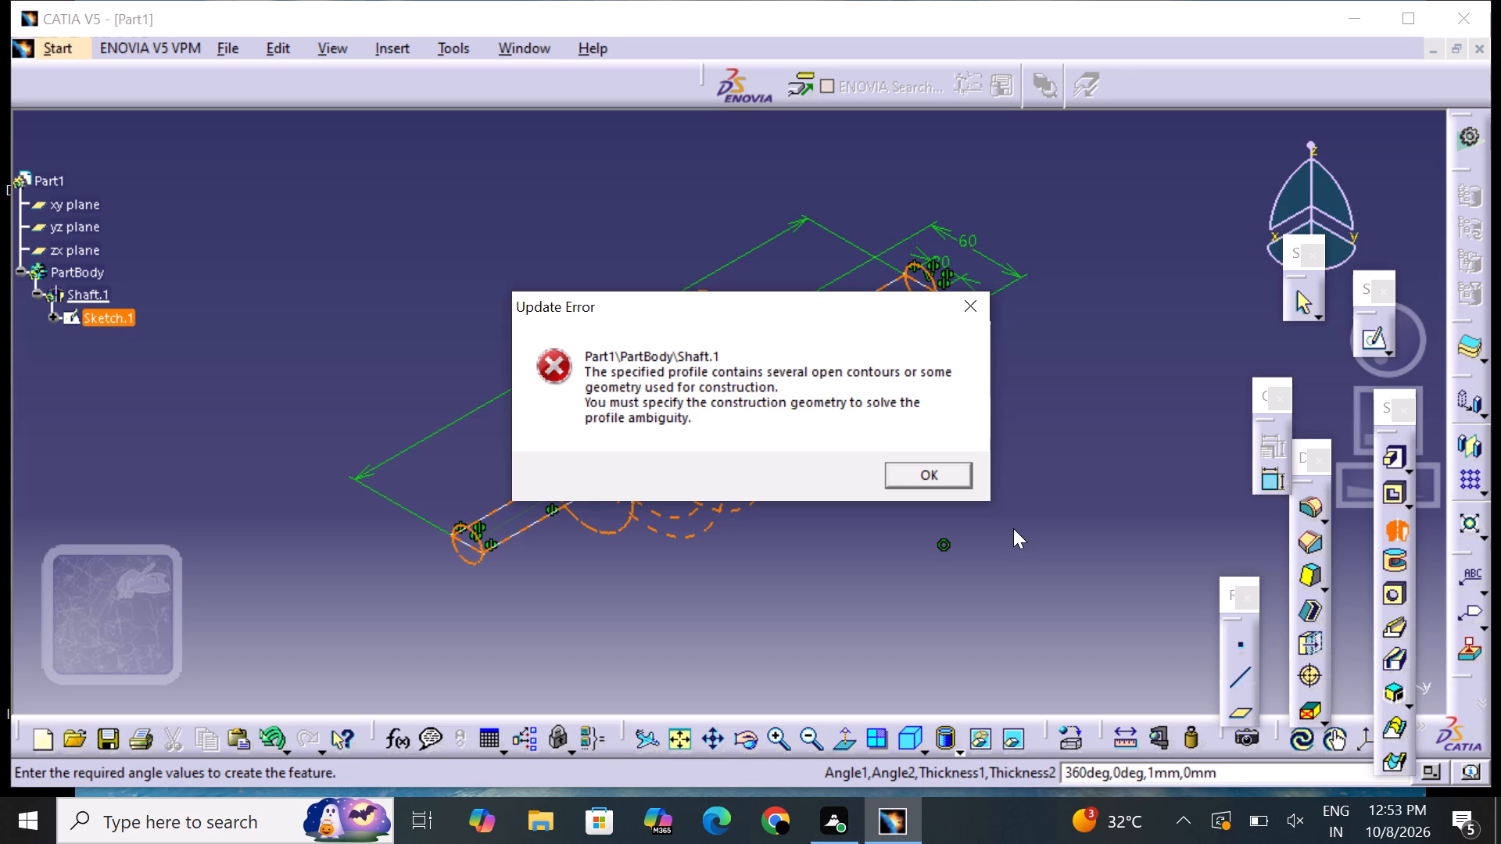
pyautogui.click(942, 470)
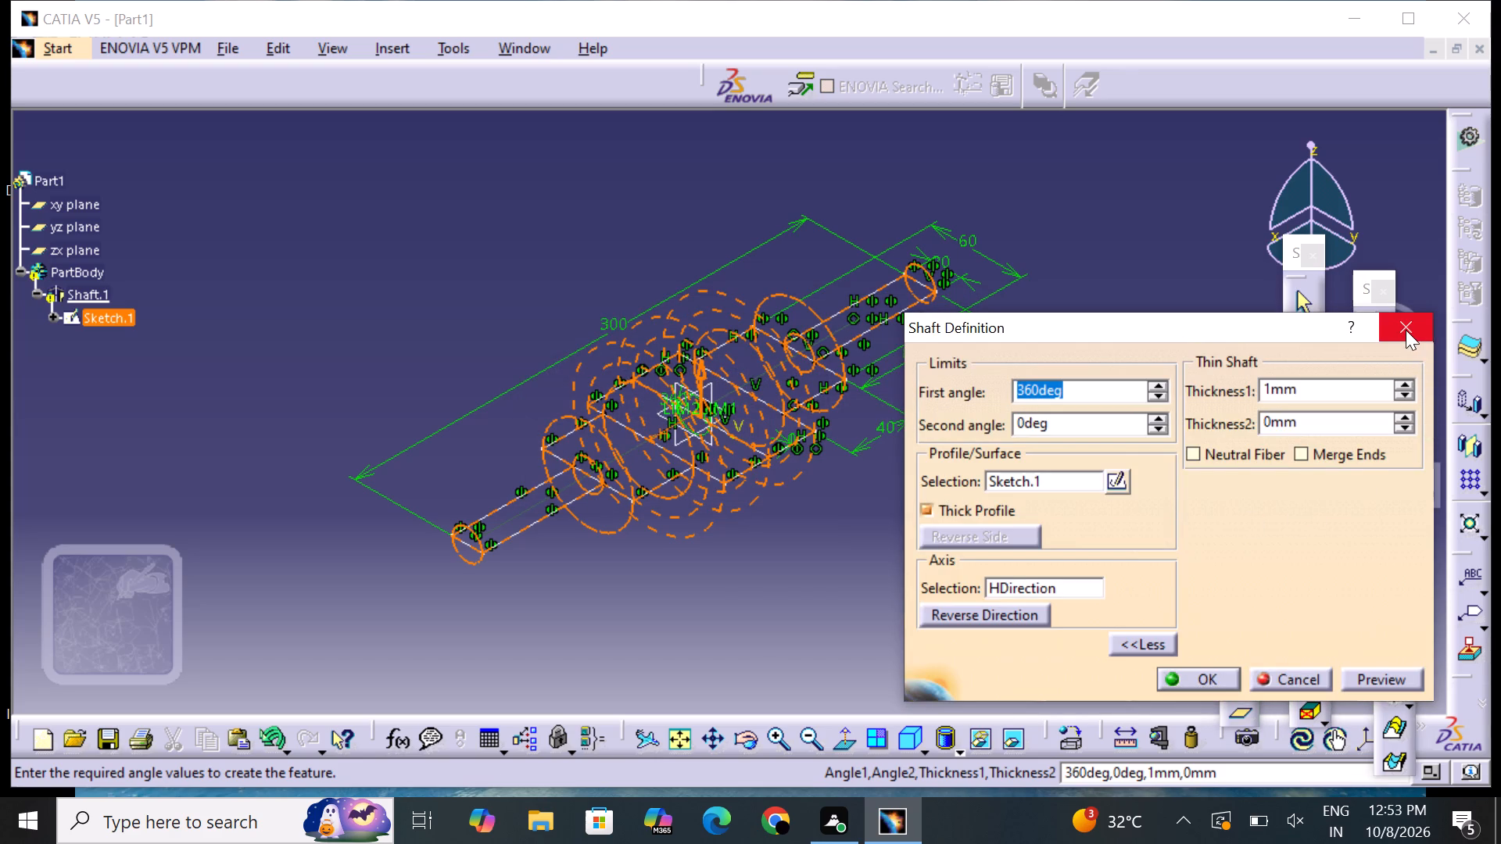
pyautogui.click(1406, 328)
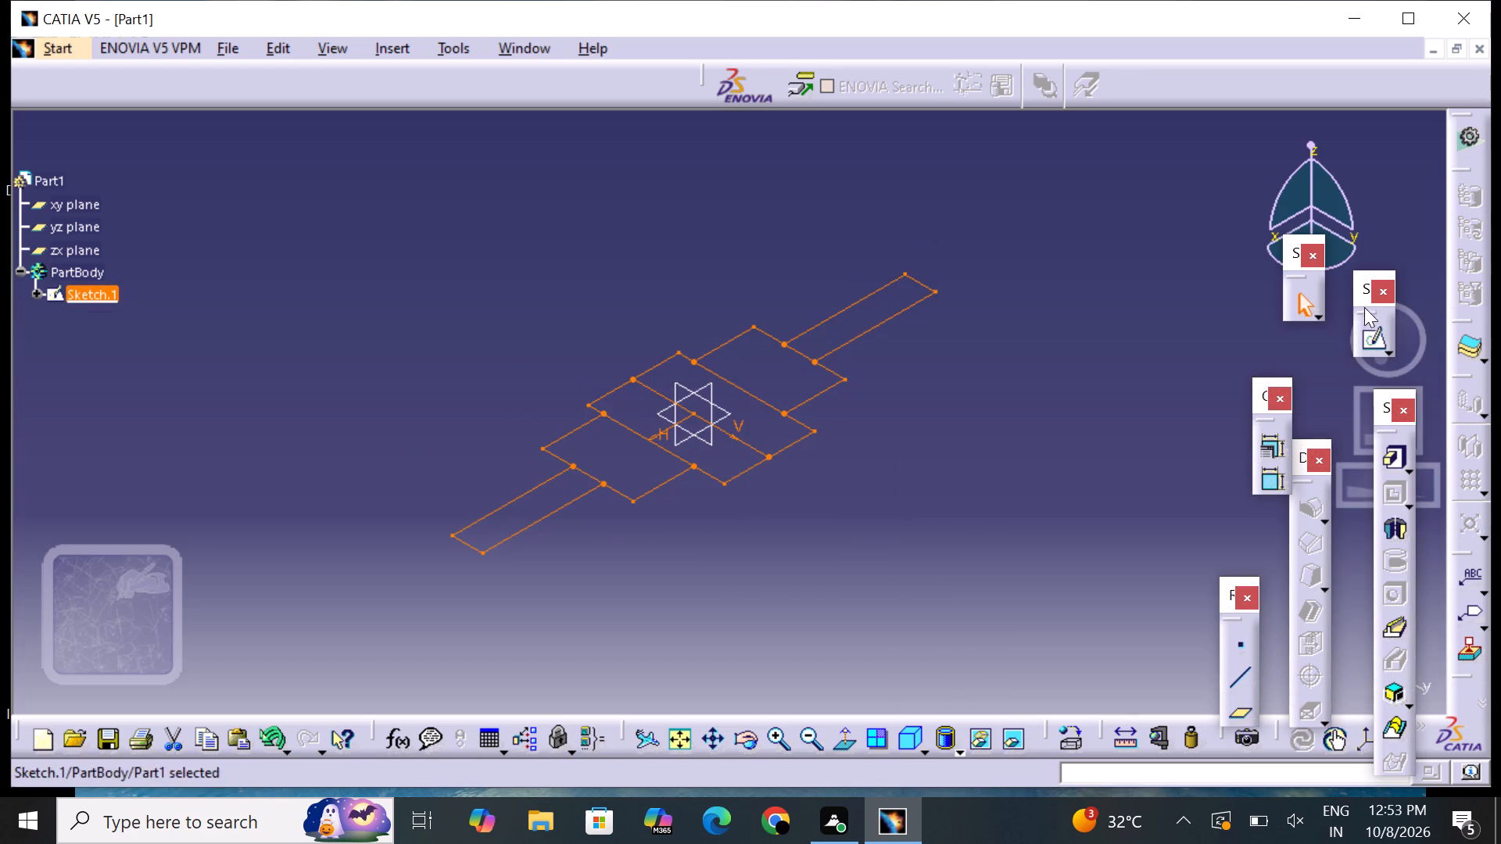
# Reopen the stepped profile's sketch and delete its outline, including the leftover end edge, with all dimensions and constraints.
pyautogui.click(1370, 342)
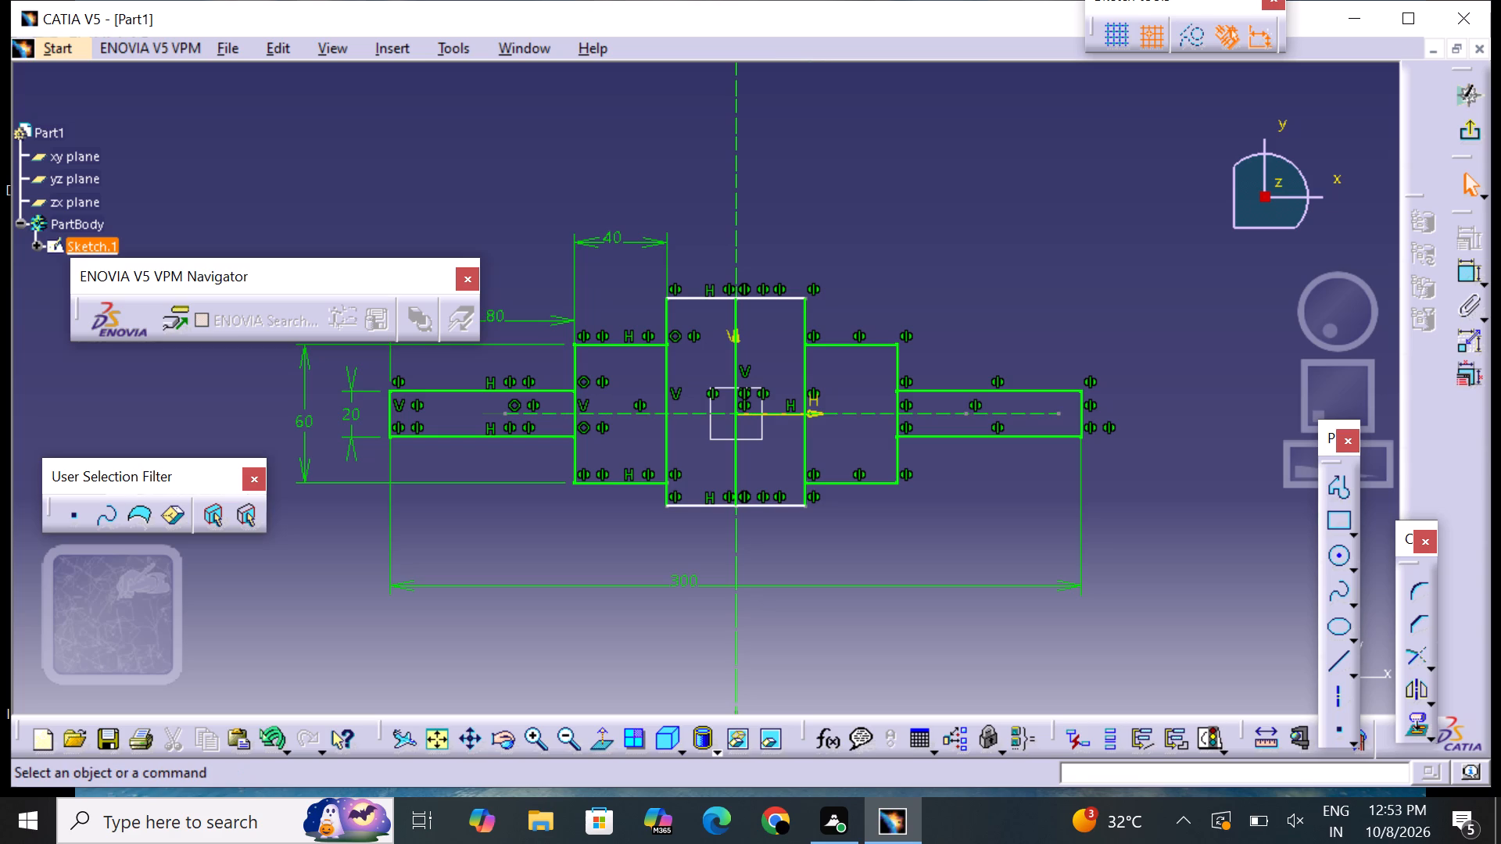
pyautogui.moveTo(526, 138); pyautogui.dragTo(1087, 671)
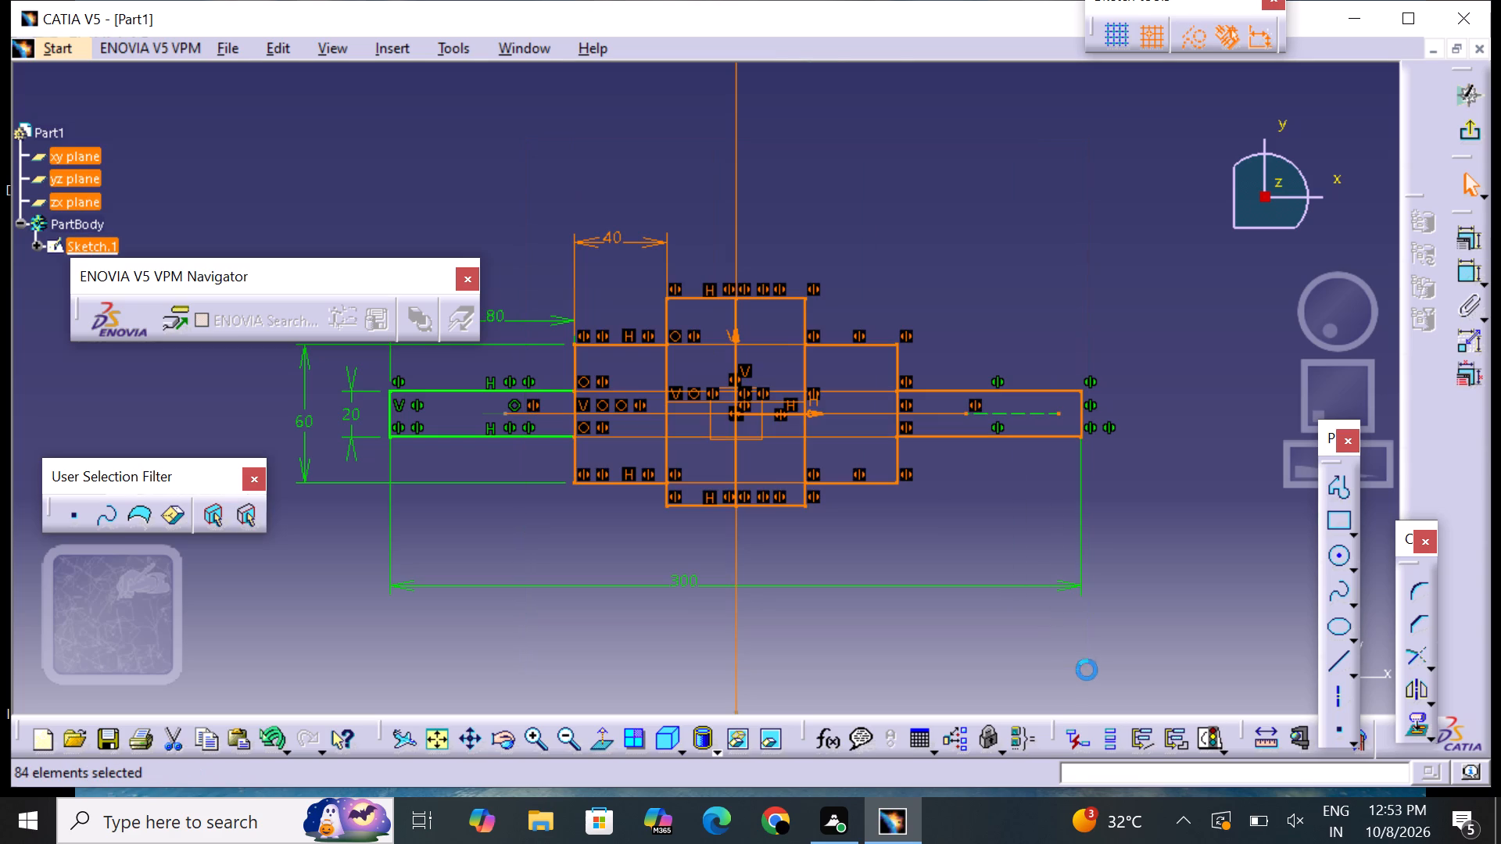
pyautogui.press('Delete')
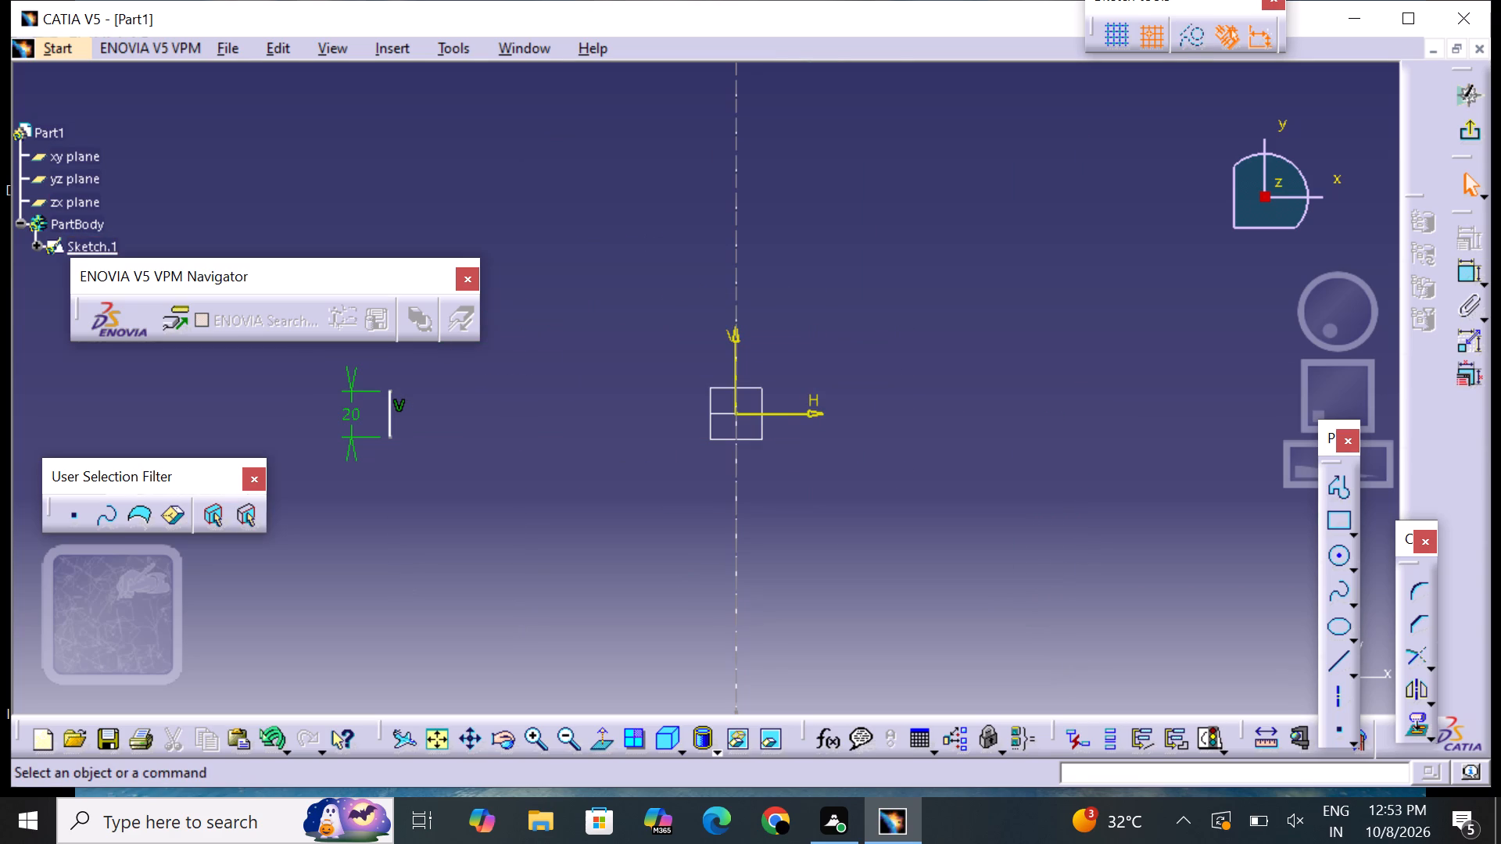
pyautogui.moveTo(318, 359); pyautogui.dragTo(413, 553)
pyautogui.press('Delete')
pyautogui.press('Delete')
pyautogui.press('Delete')
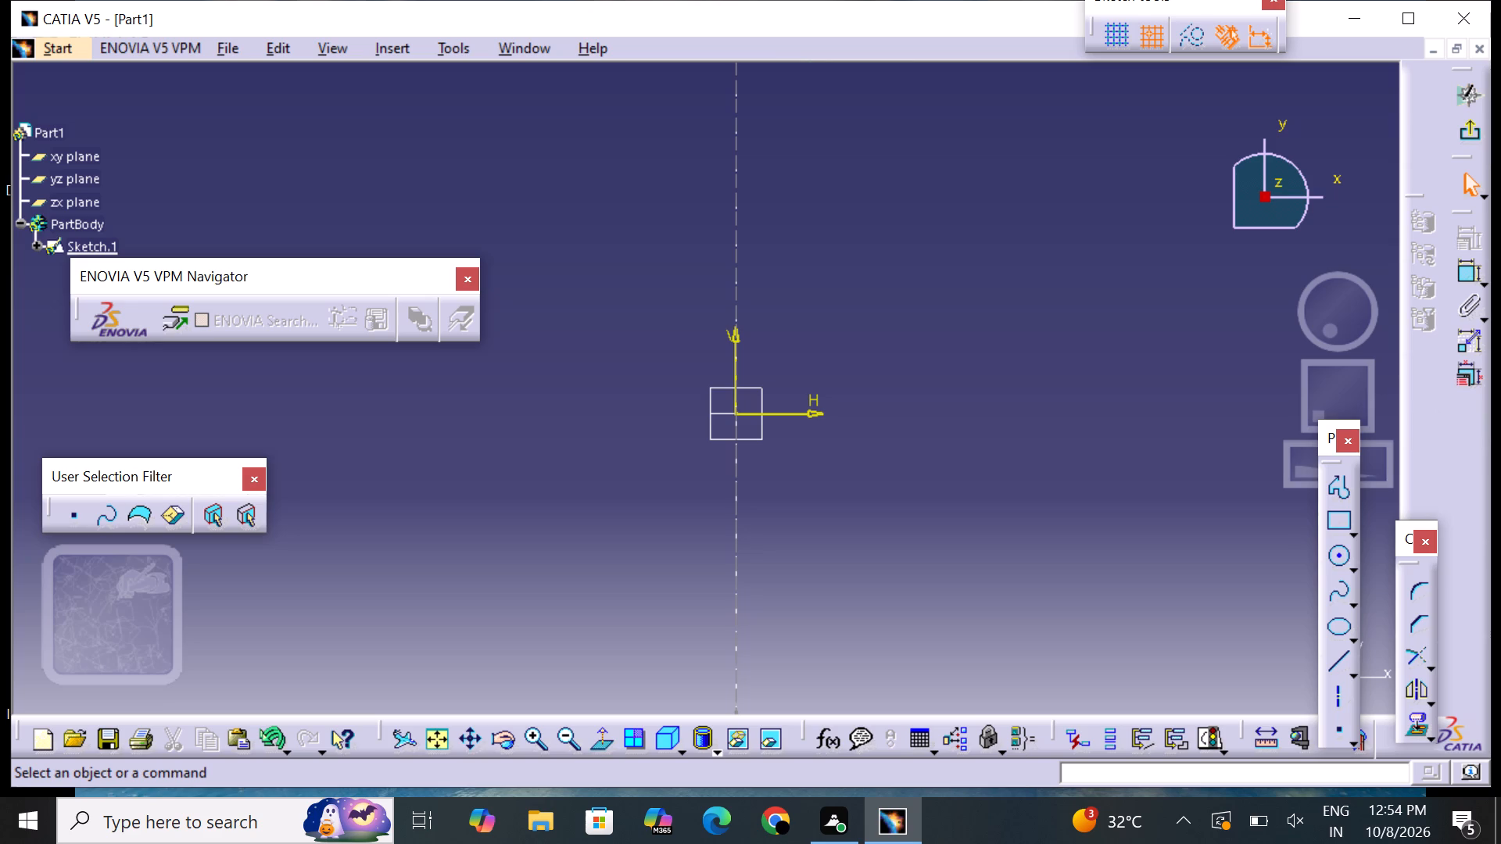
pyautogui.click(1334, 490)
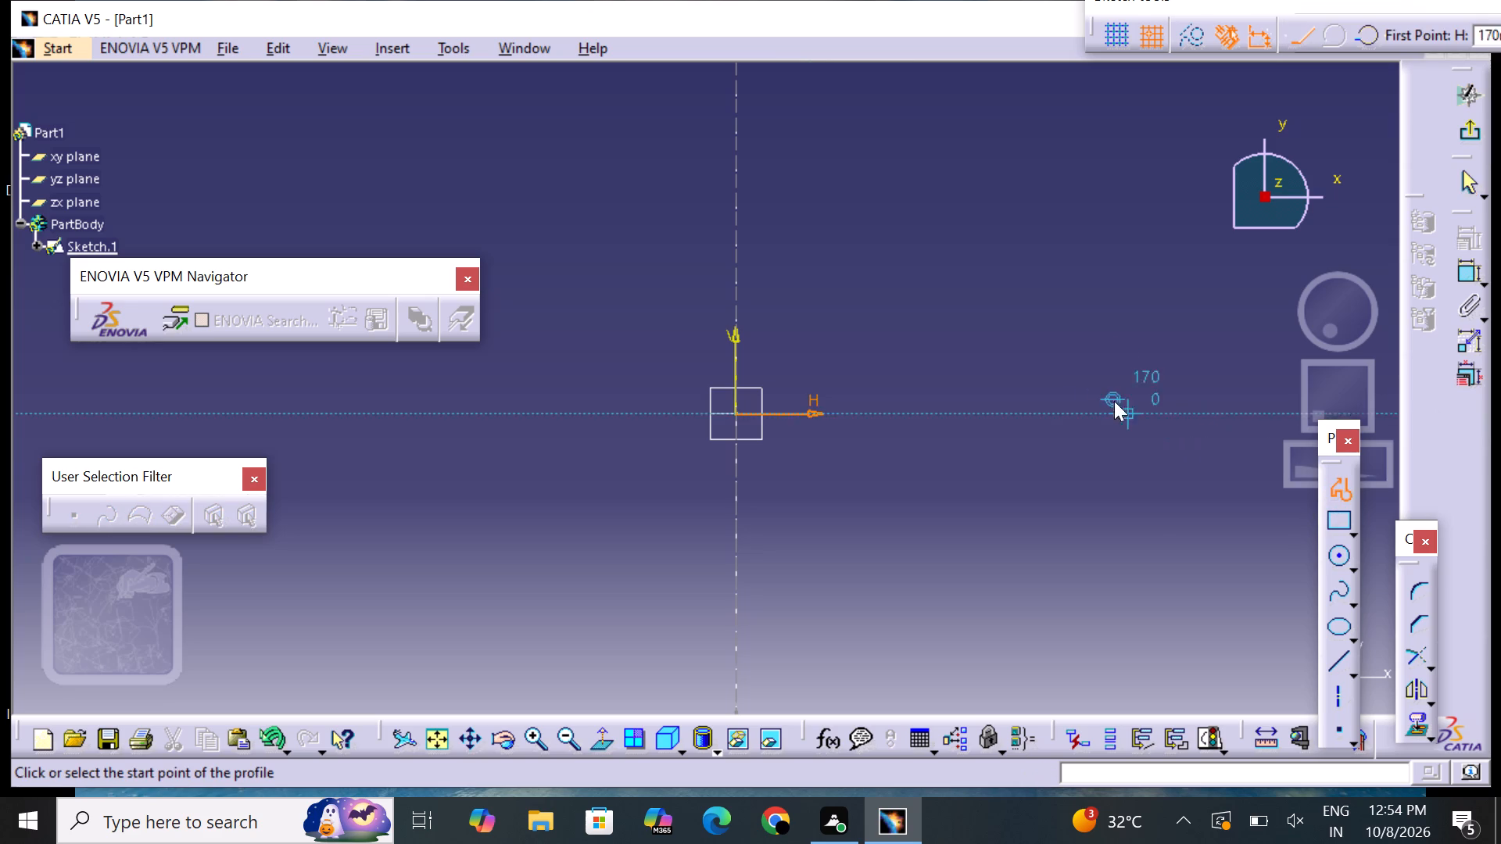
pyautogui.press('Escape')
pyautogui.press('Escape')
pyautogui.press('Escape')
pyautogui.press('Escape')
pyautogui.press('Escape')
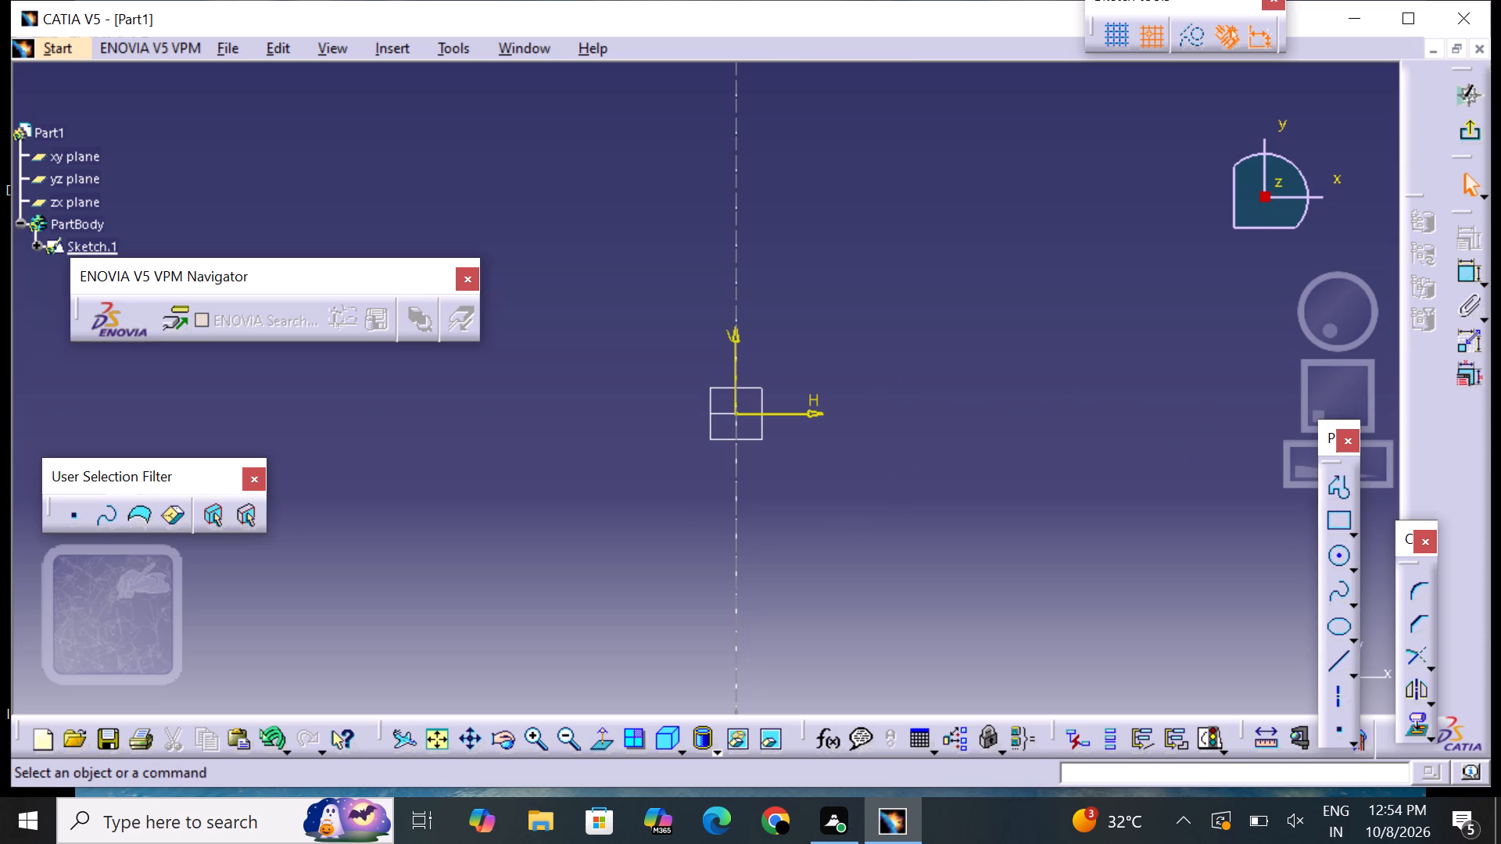
# Delete the leftover vertical line overlapping the V axis in the sketch.
pyautogui.click(735, 563)
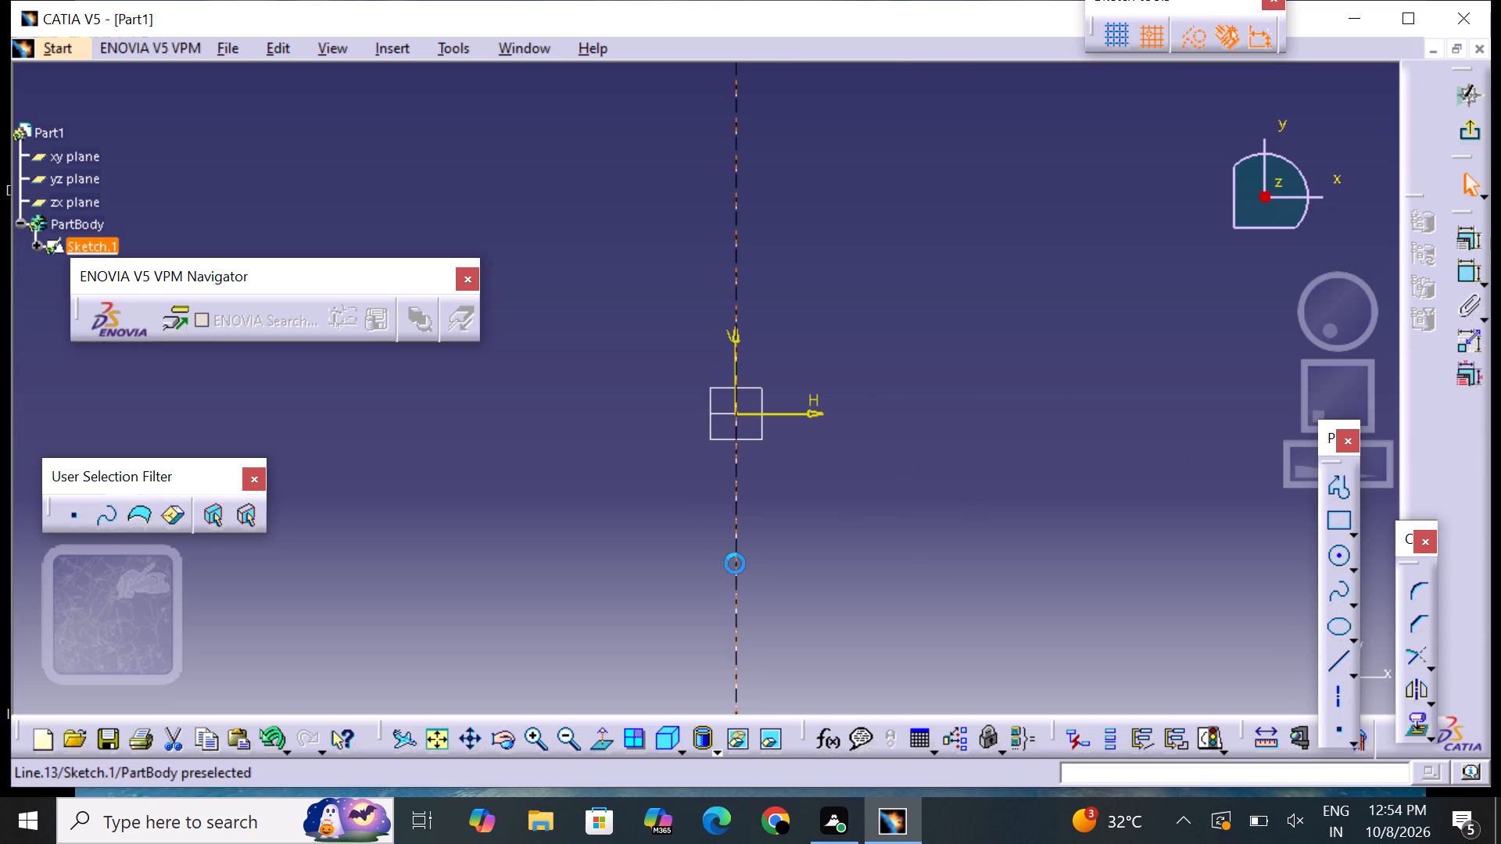
pyautogui.rightClick(735, 563)
pyautogui.click(793, 519)
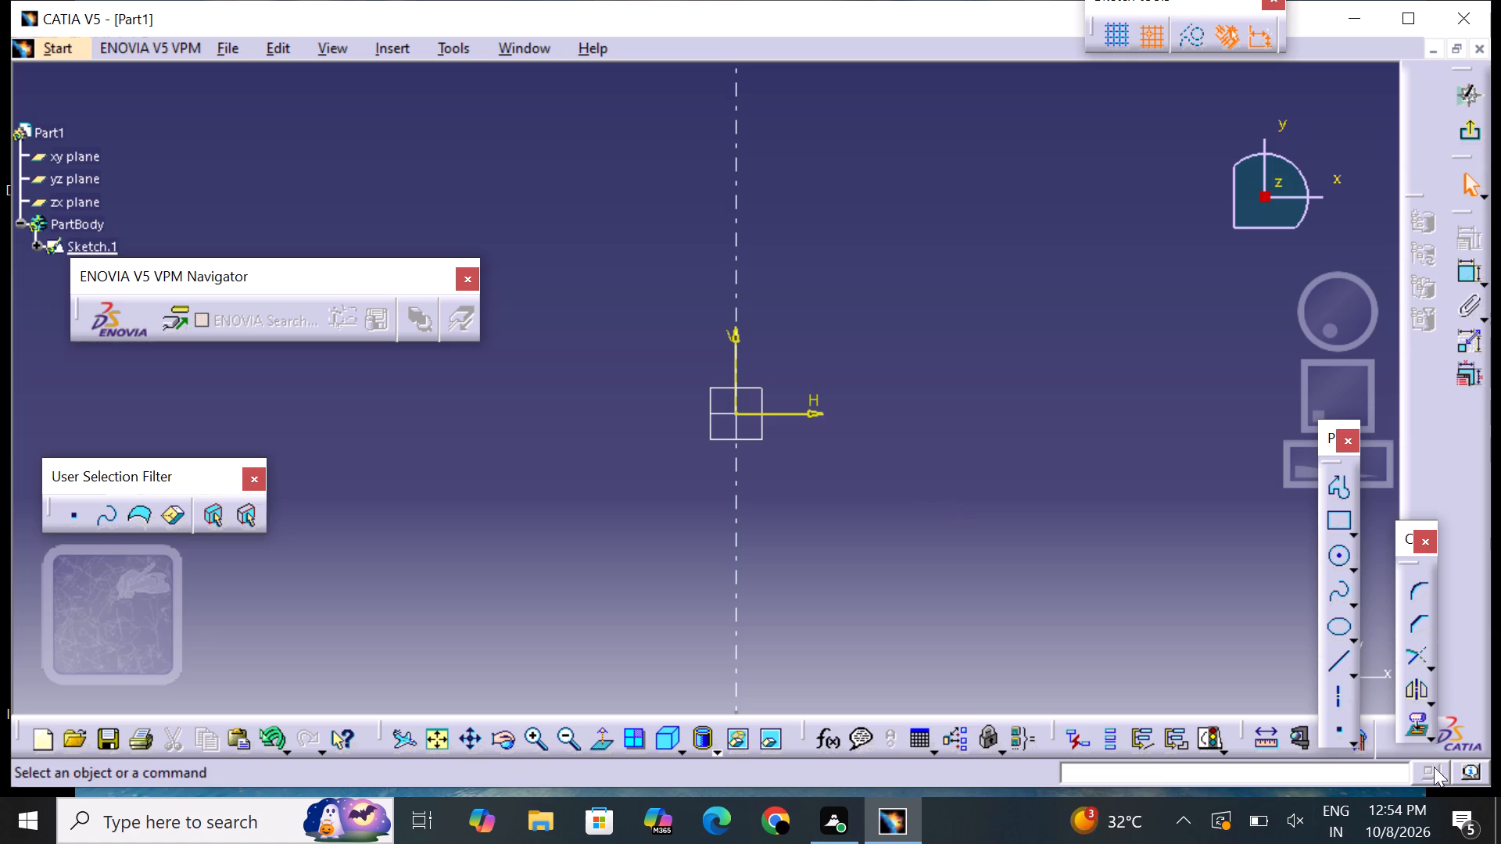
# Draw a horizontal axis line through the sketch origin from H -140 mm to about H 130 mm.
pyautogui.click(1327, 688)
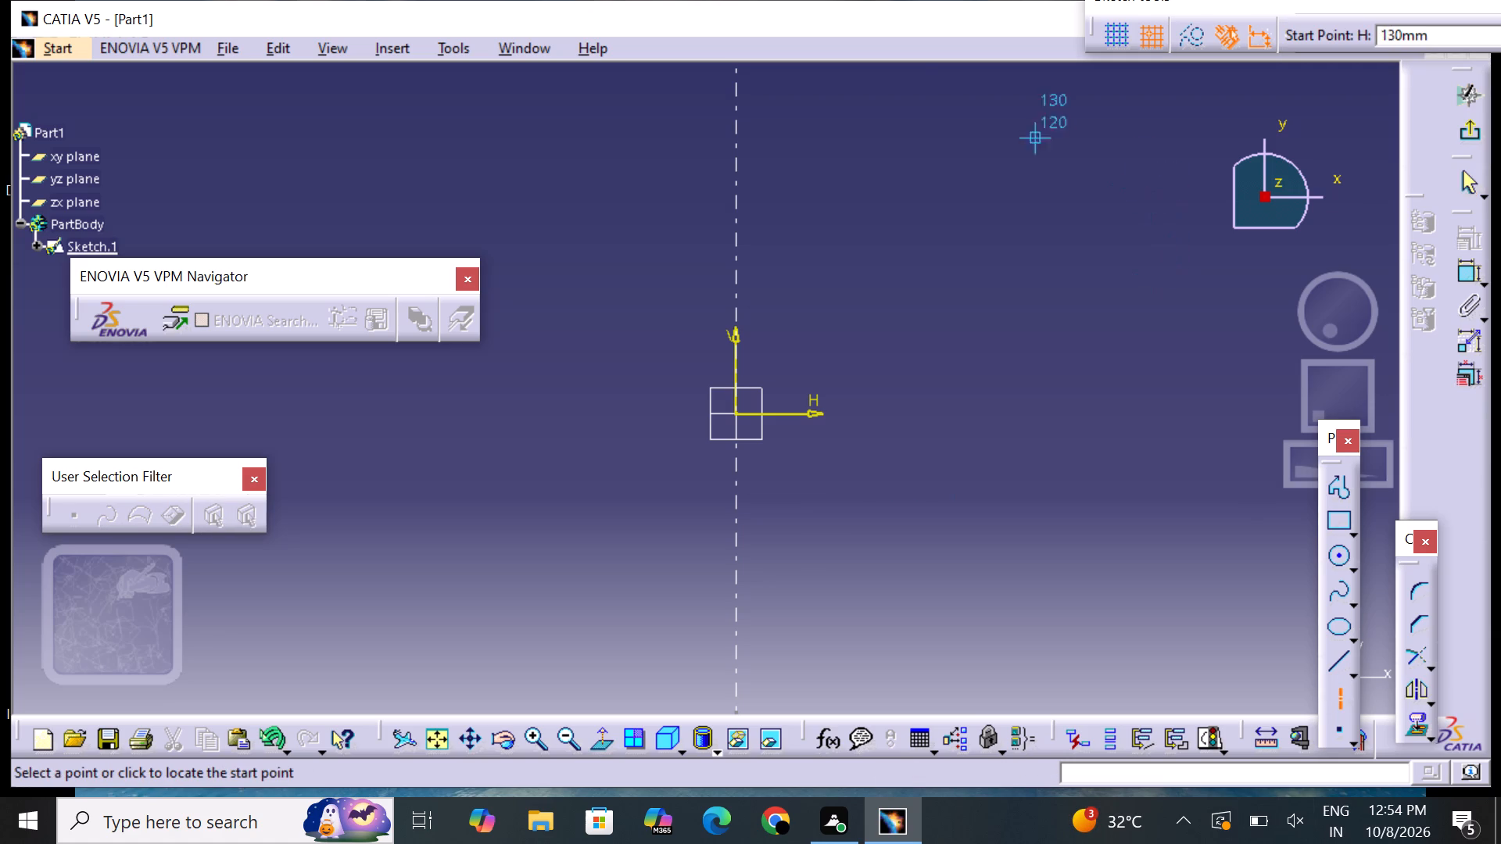
pyautogui.click(404, 408)
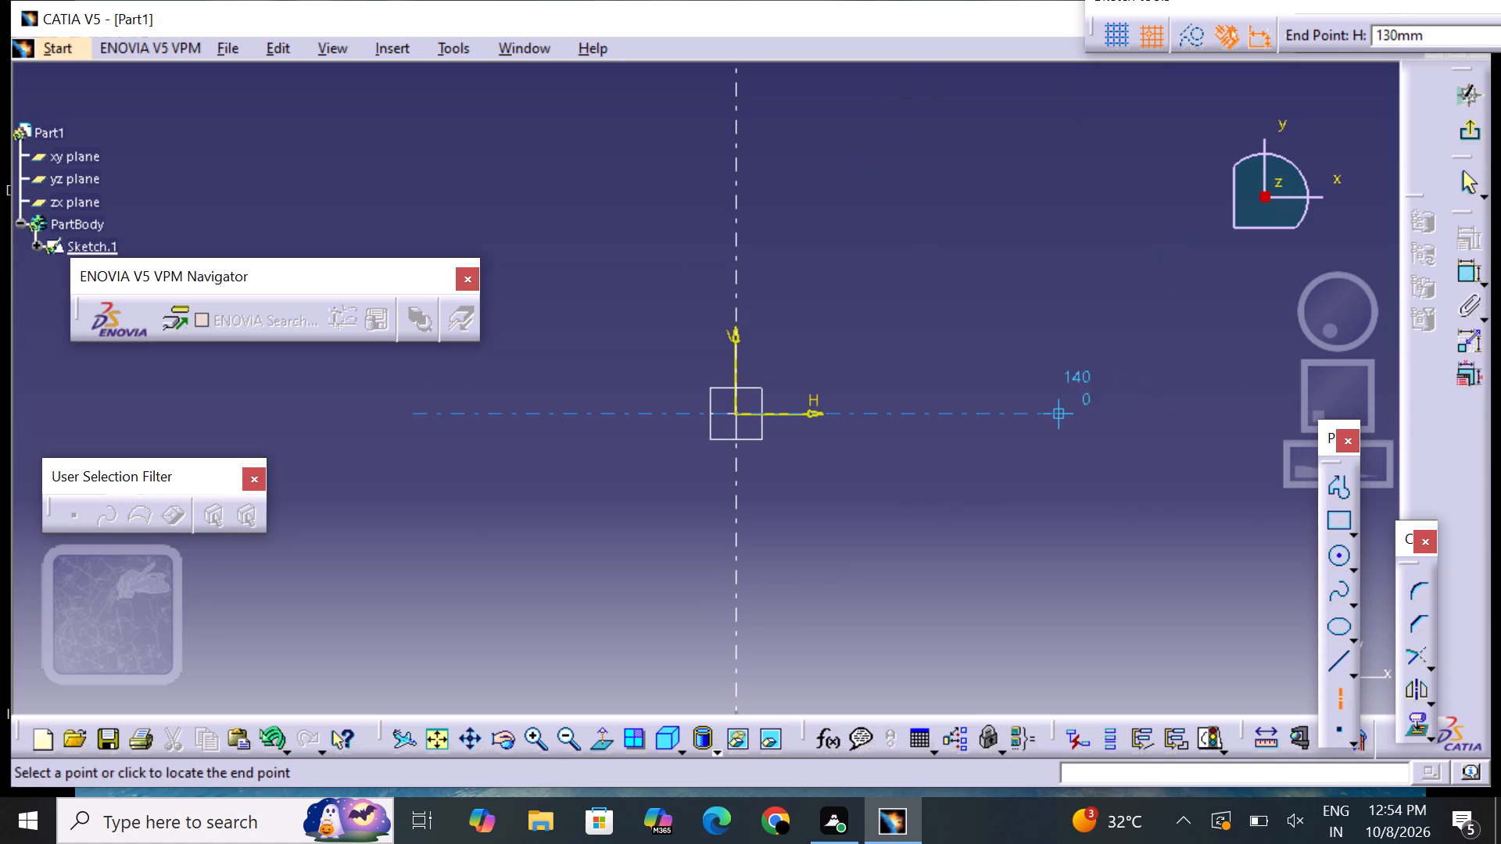
pyautogui.click(1032, 403)
pyautogui.click(1001, 522)
pyautogui.press('Escape')
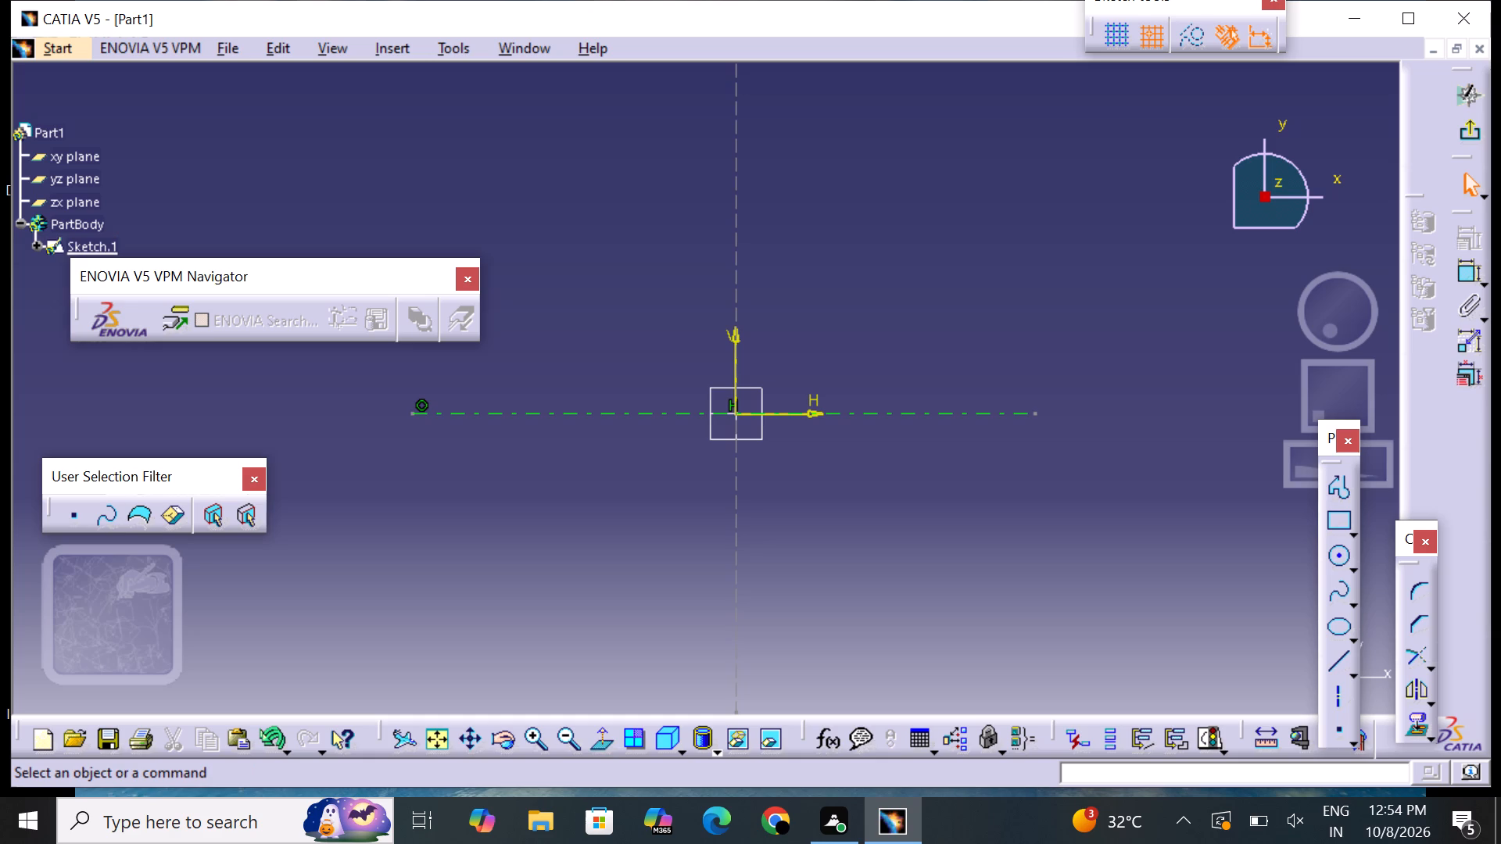
# Delete the remaining old vertical line that runs through the sketch origin.
pyautogui.click(736, 302)
pyautogui.rightClick(736, 302)
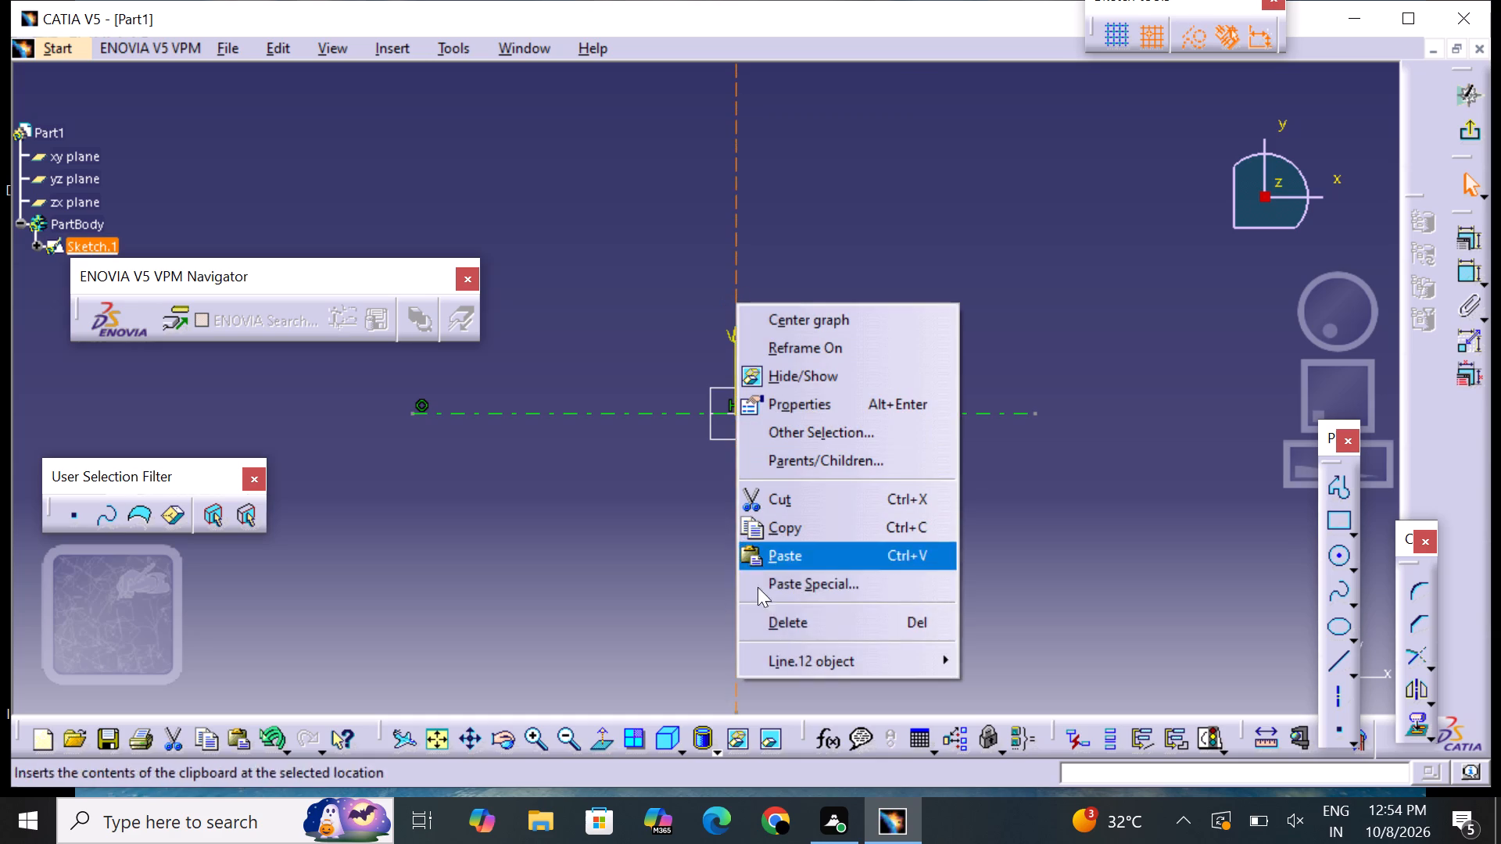
pyautogui.click(772, 620)
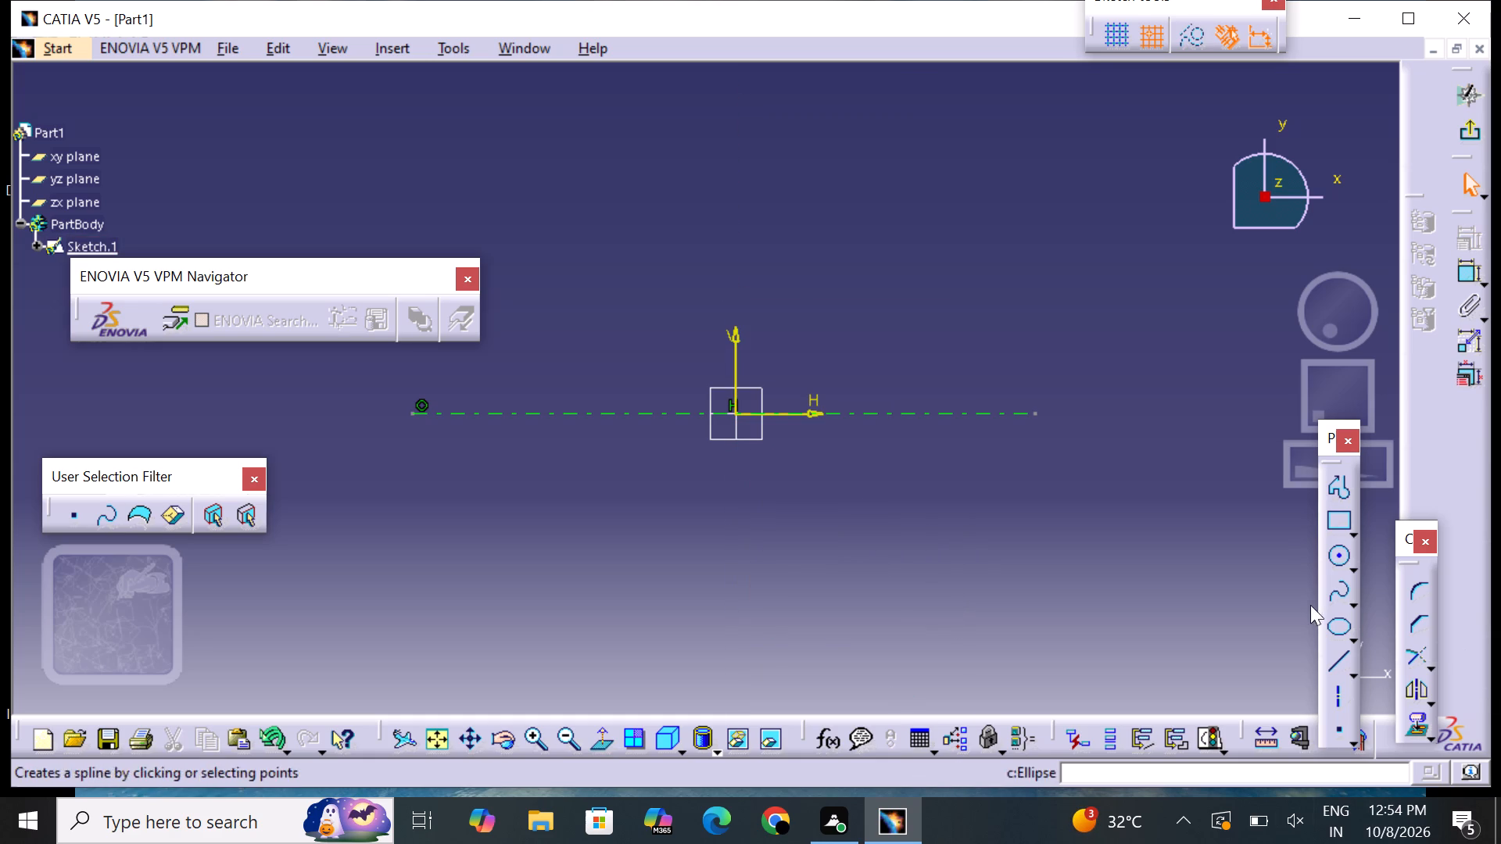
# Draw a vertical axis line through the sketch origin, starting 110 mm above it and ending below it.
pyautogui.click(1338, 703)
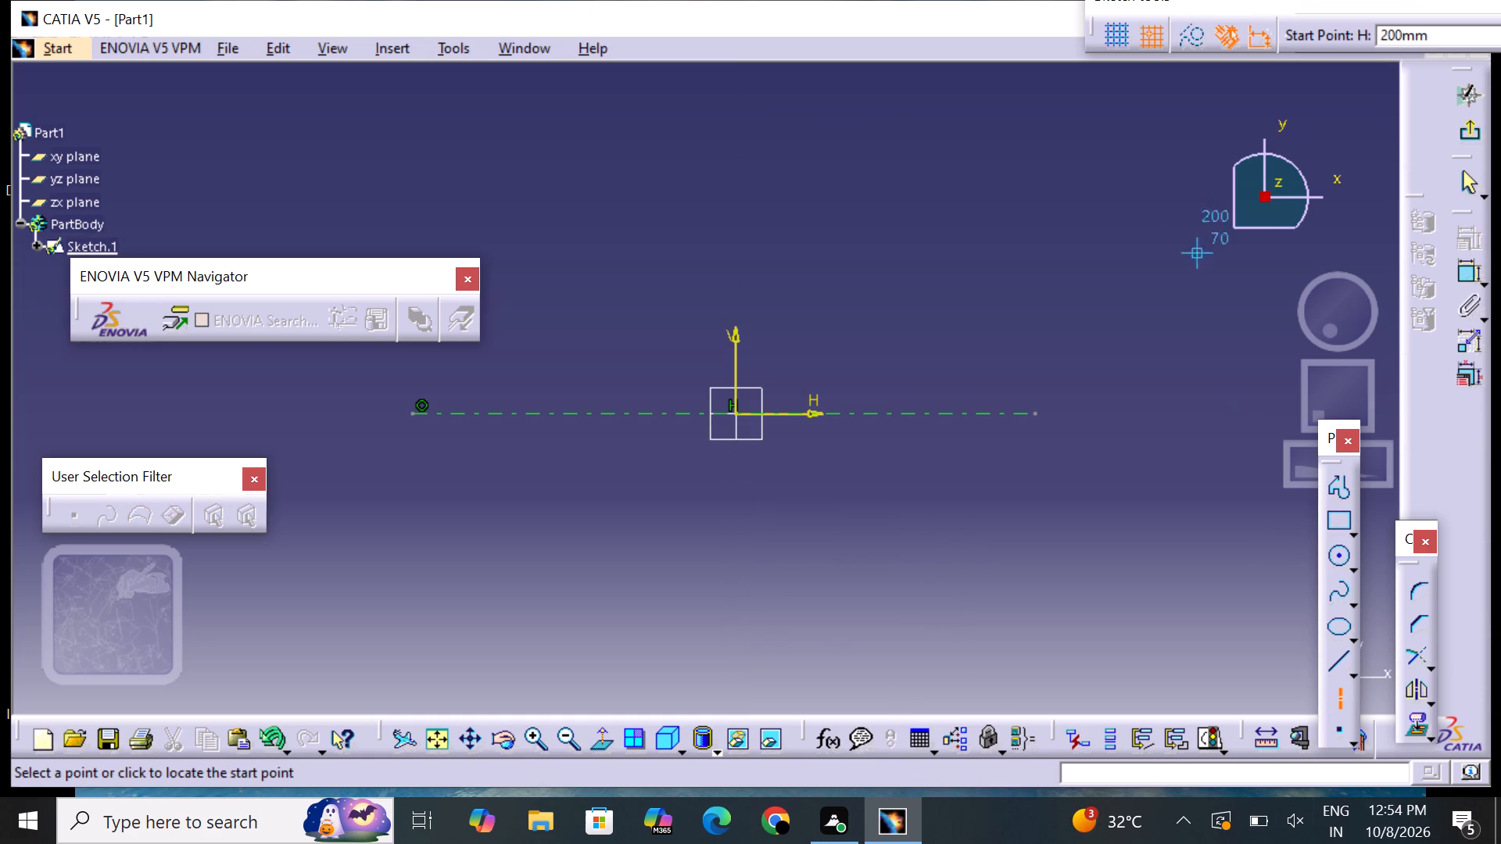
pyautogui.click(731, 158)
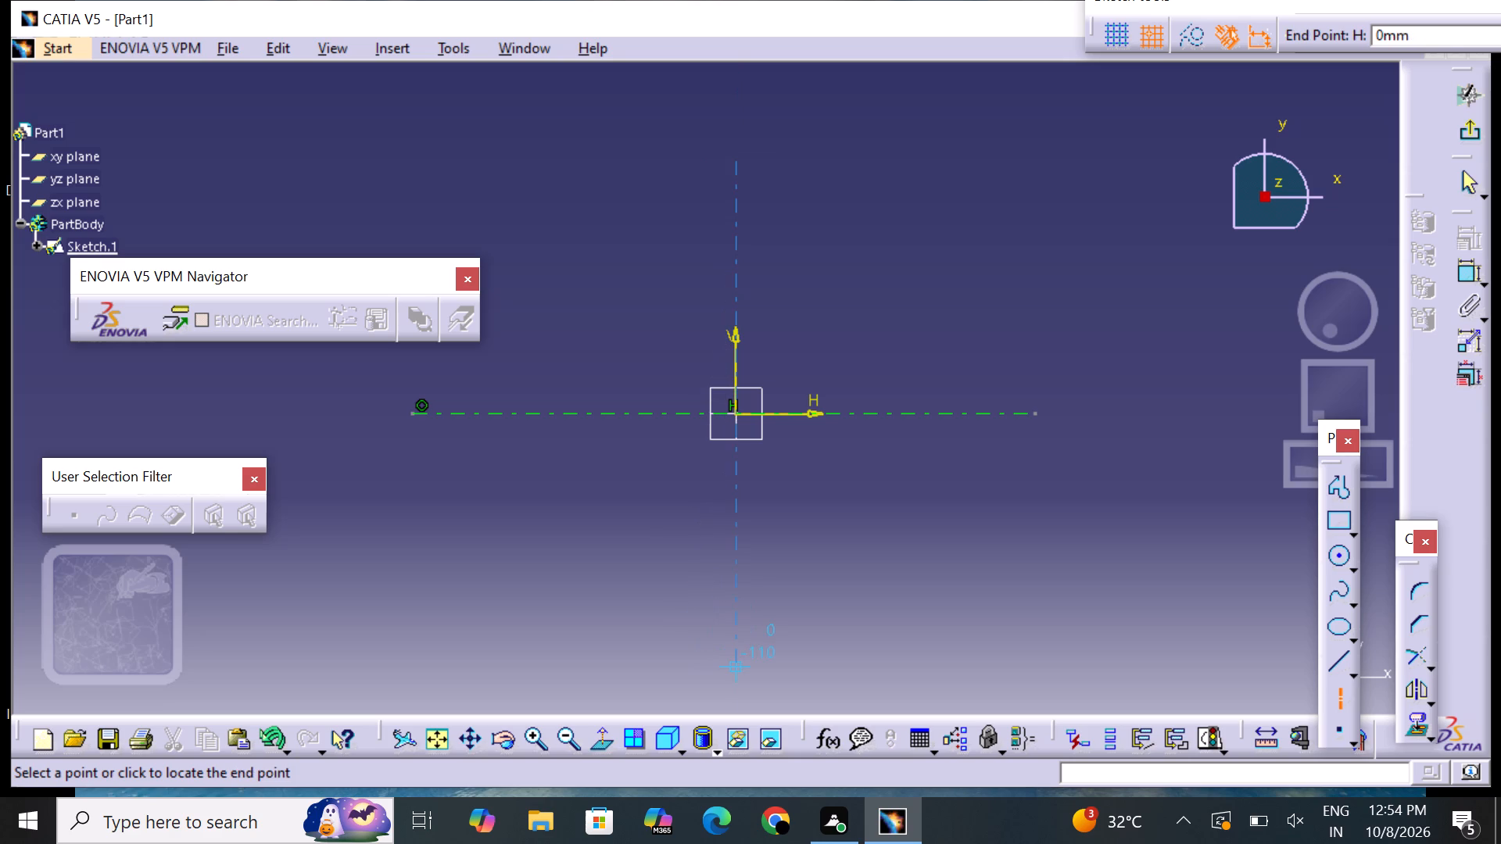
pyautogui.click(747, 684)
pyautogui.click(1093, 640)
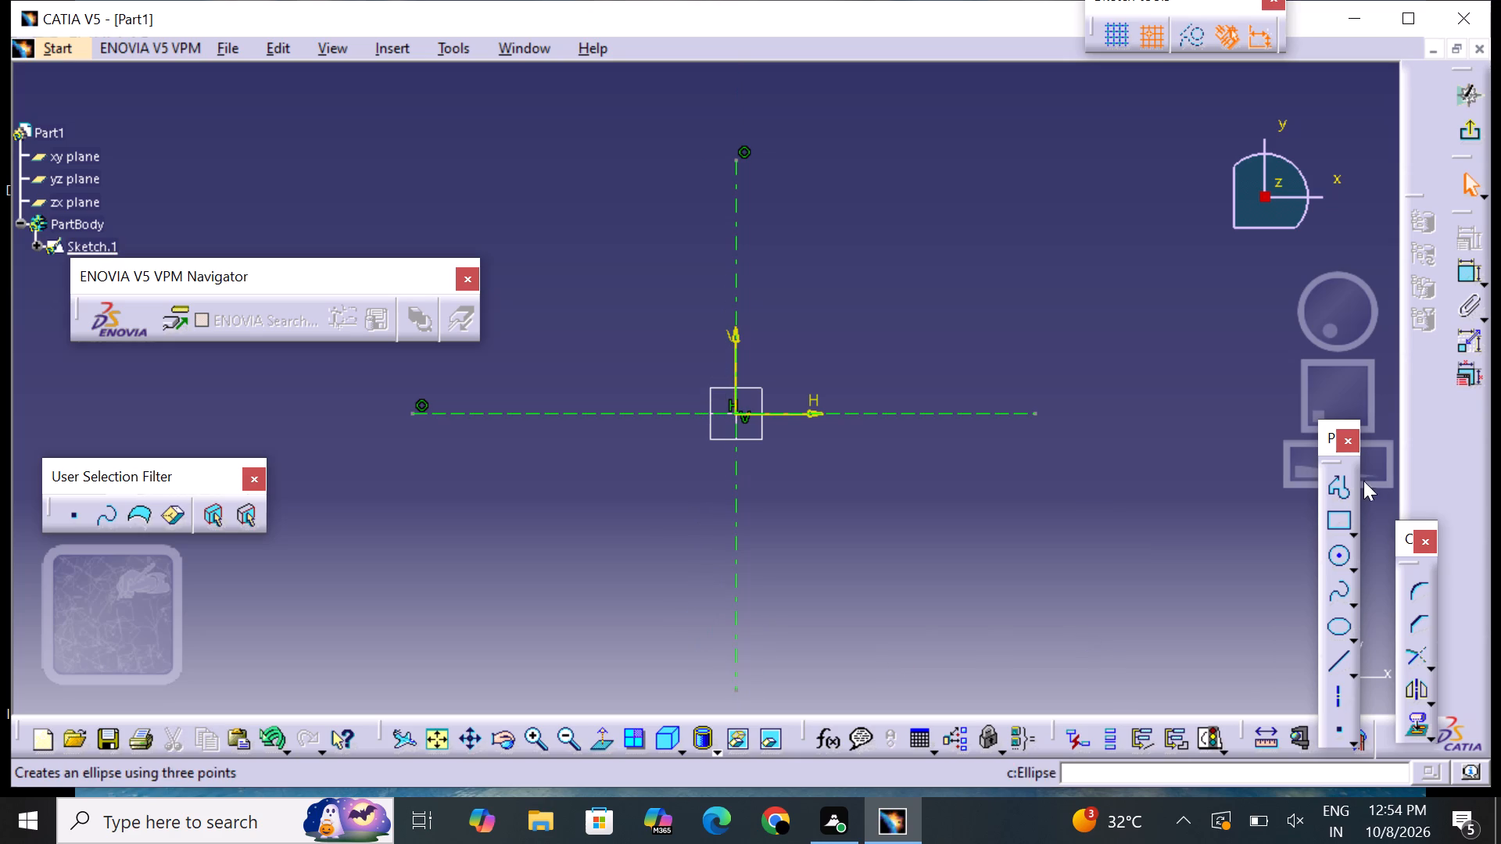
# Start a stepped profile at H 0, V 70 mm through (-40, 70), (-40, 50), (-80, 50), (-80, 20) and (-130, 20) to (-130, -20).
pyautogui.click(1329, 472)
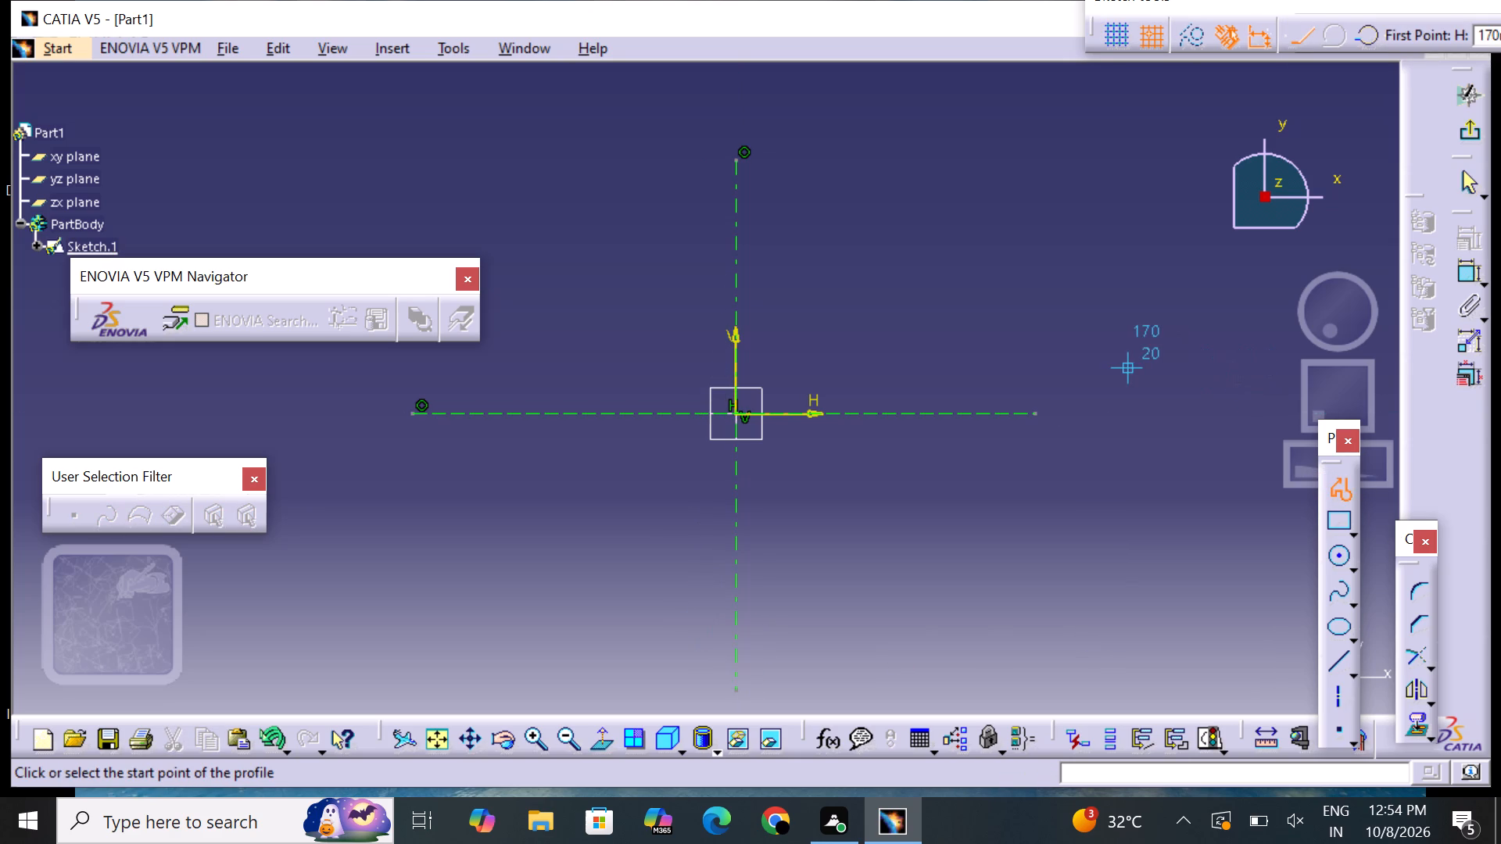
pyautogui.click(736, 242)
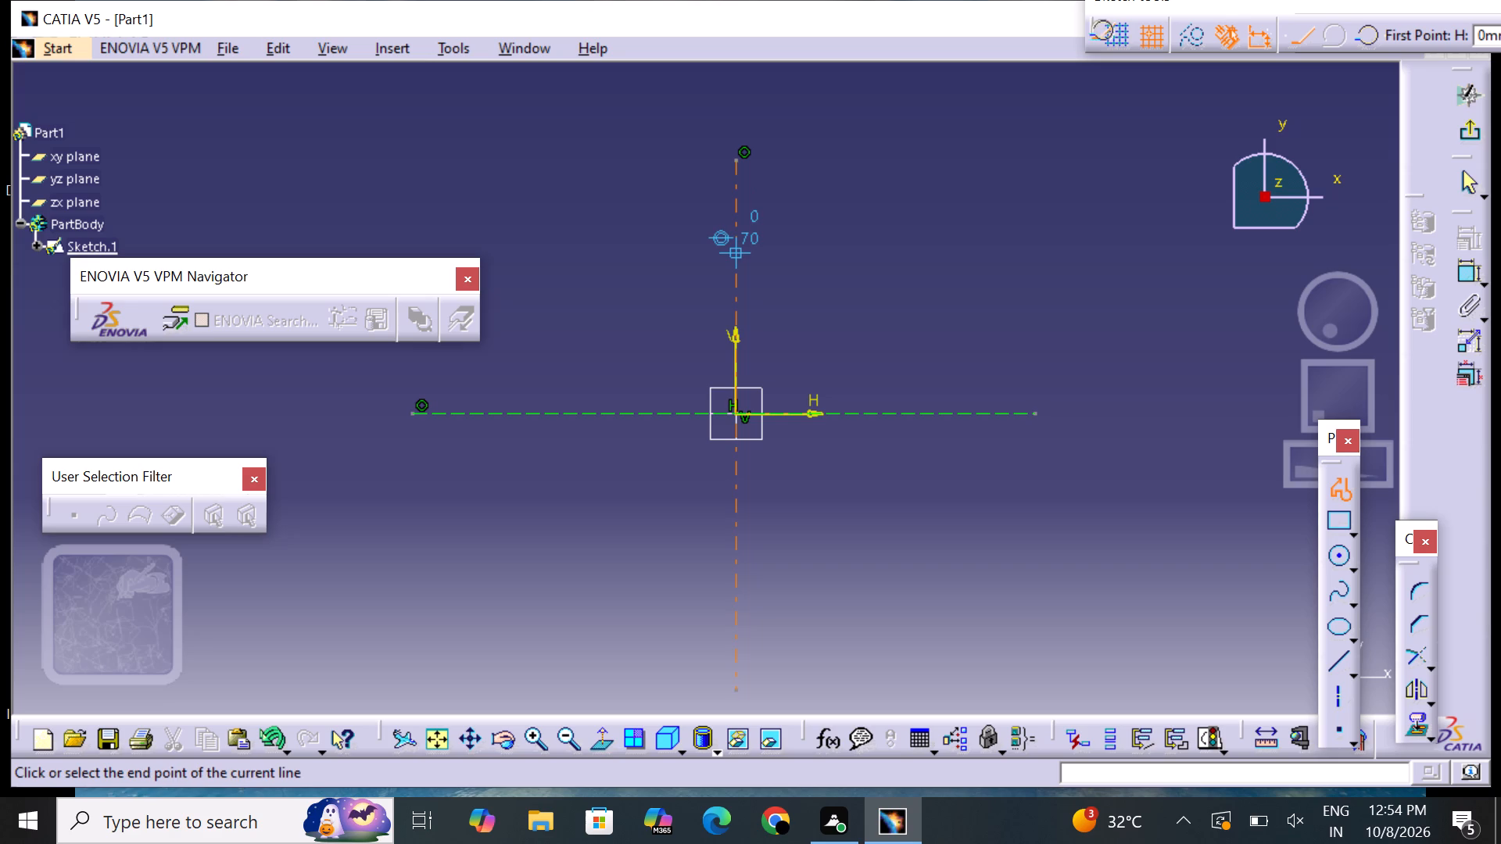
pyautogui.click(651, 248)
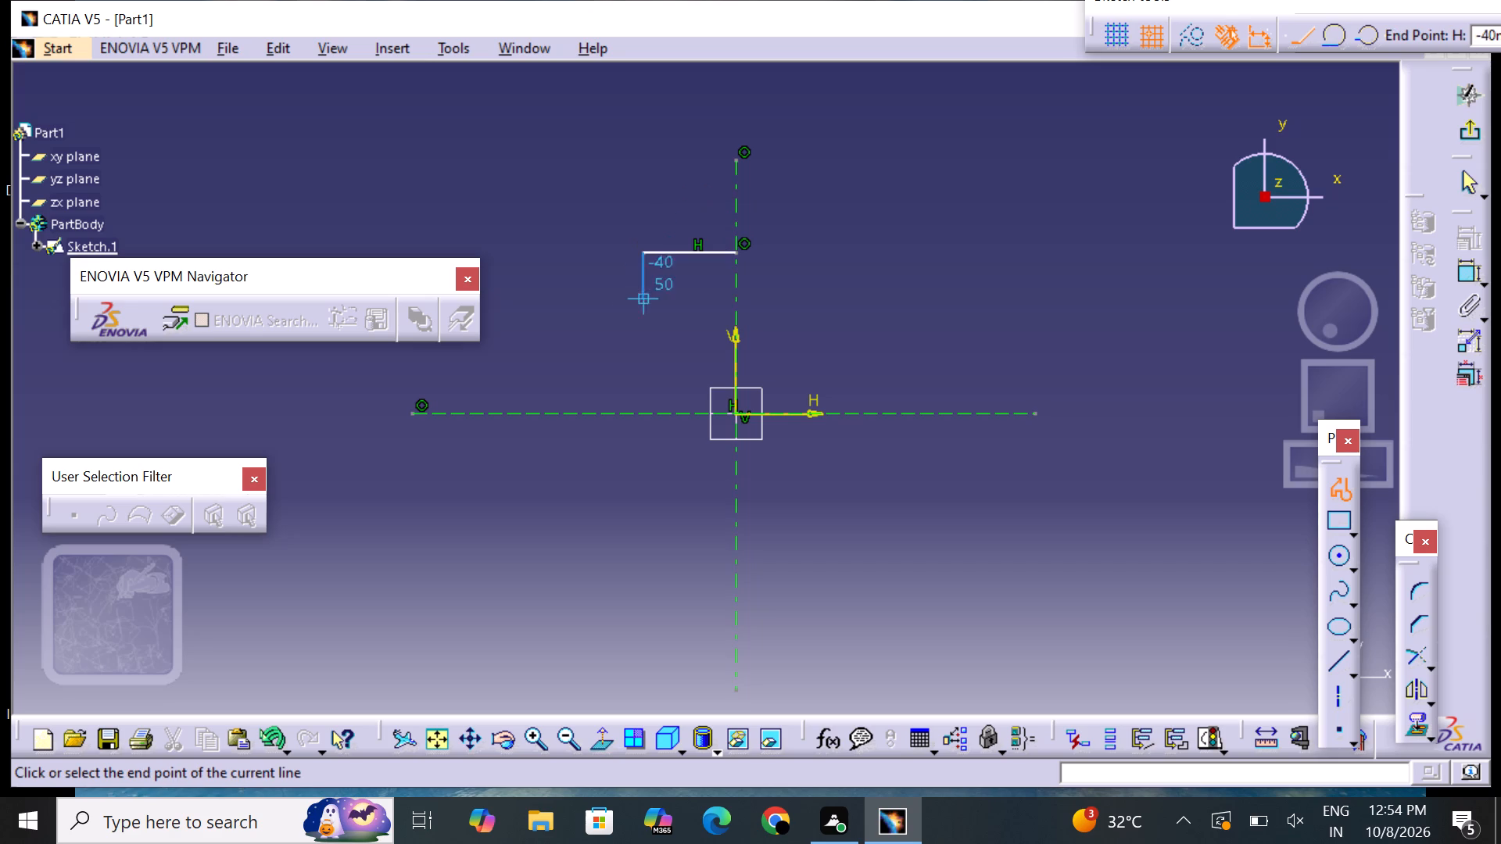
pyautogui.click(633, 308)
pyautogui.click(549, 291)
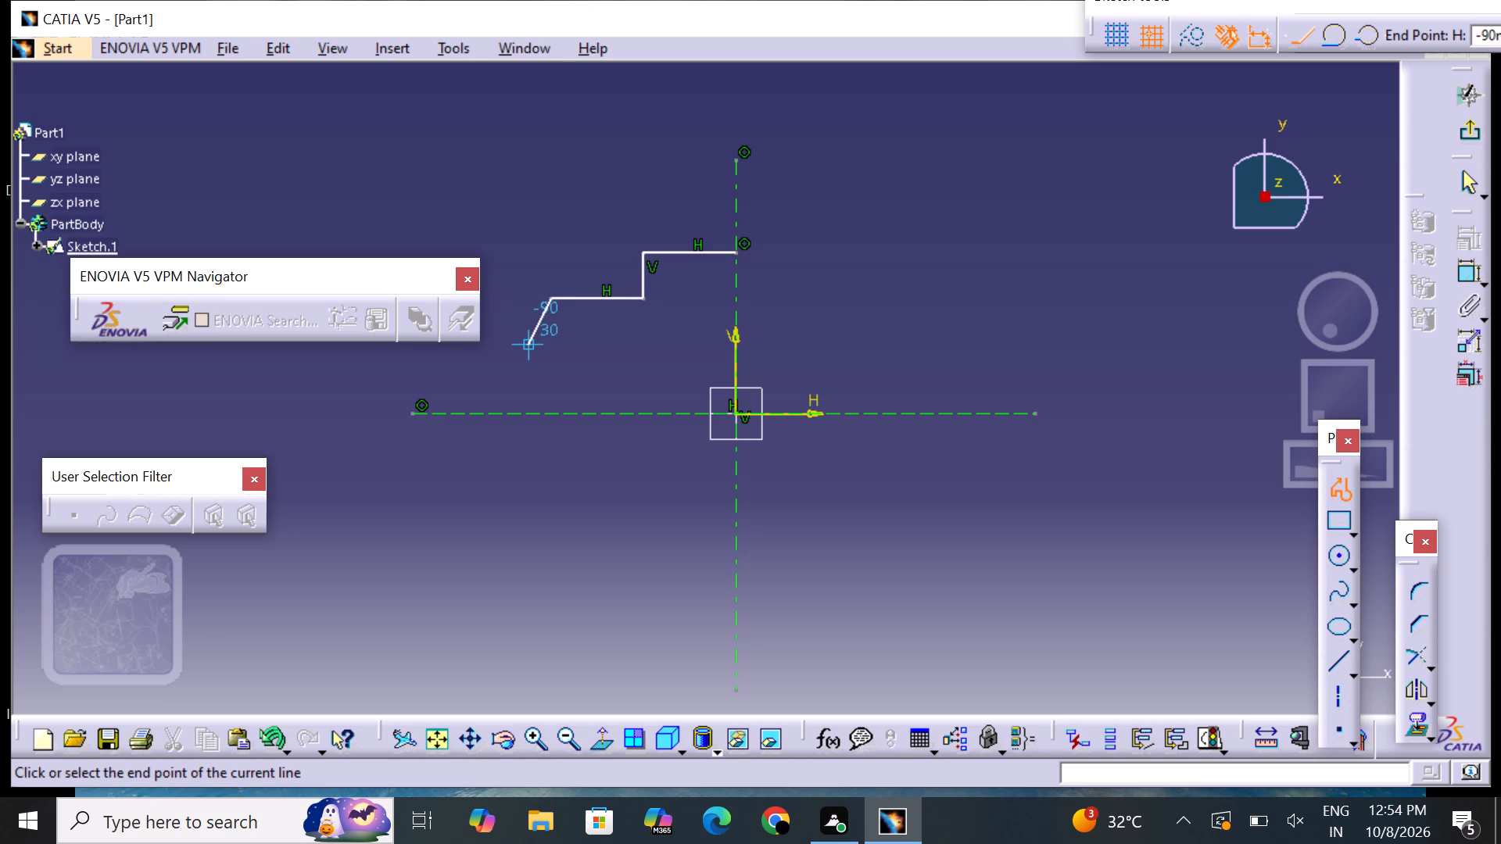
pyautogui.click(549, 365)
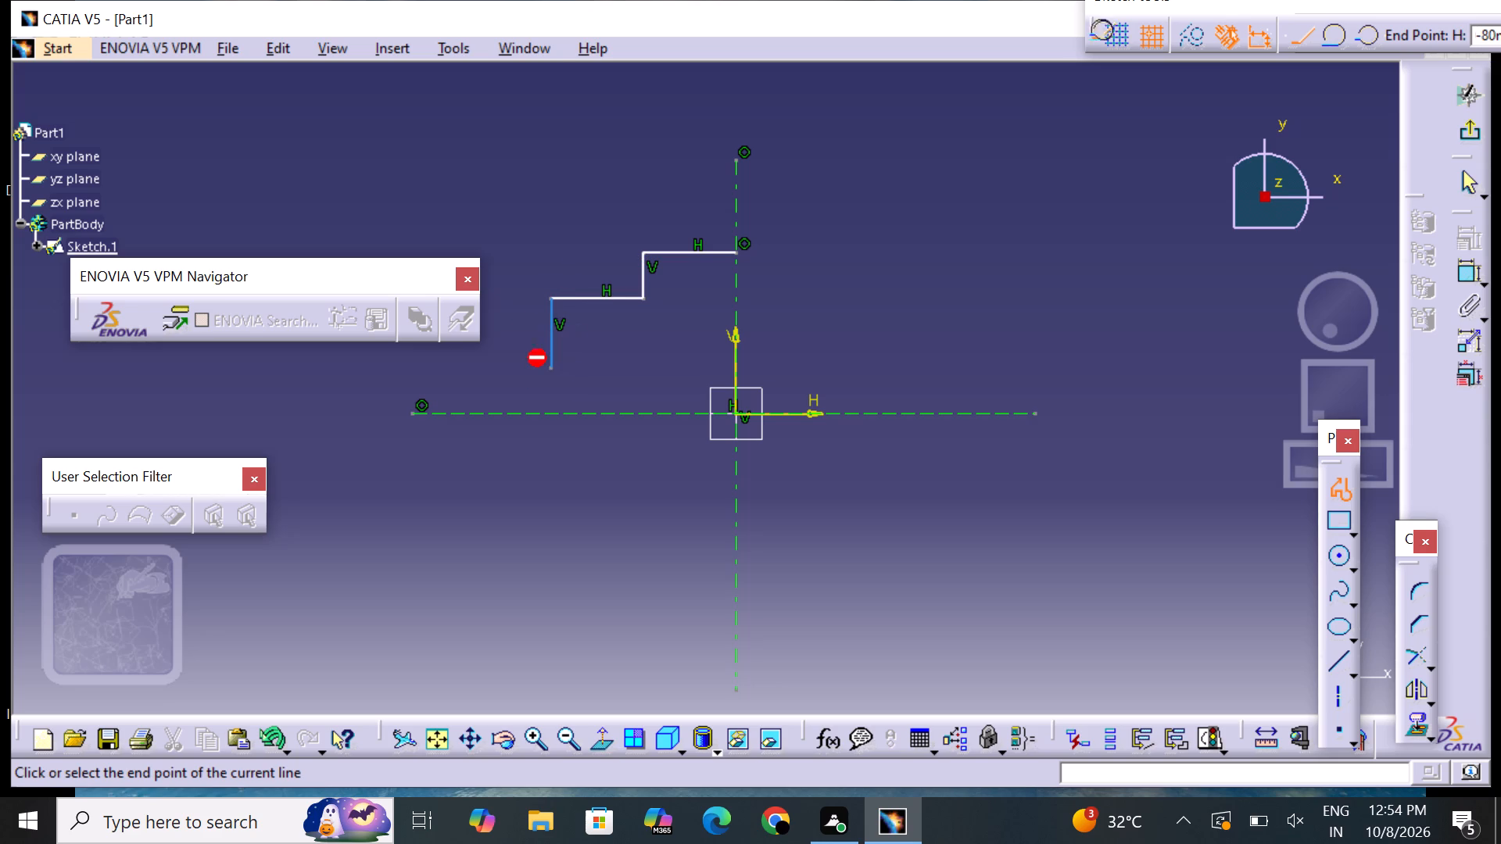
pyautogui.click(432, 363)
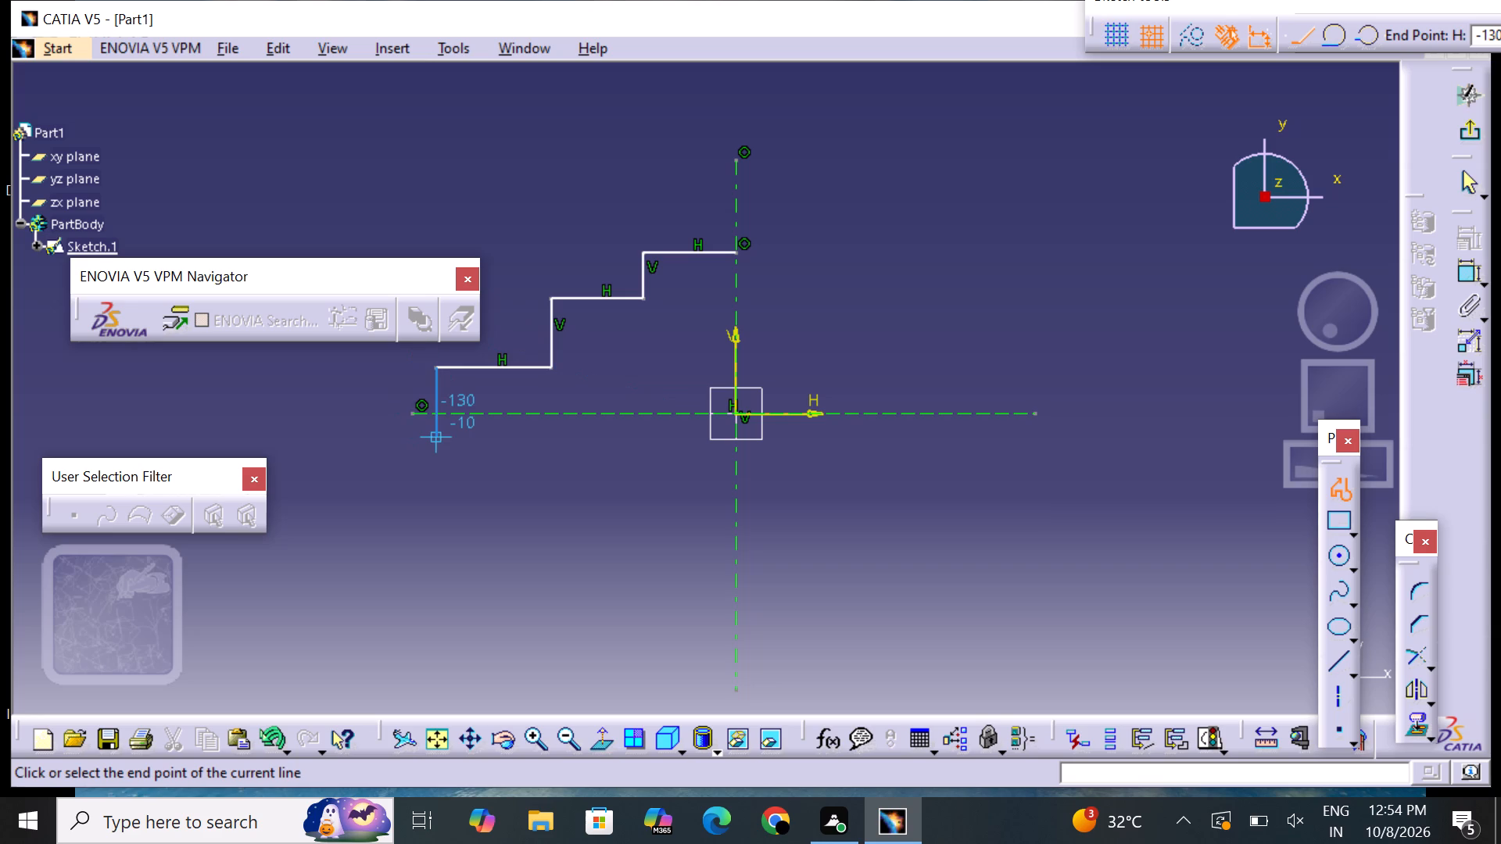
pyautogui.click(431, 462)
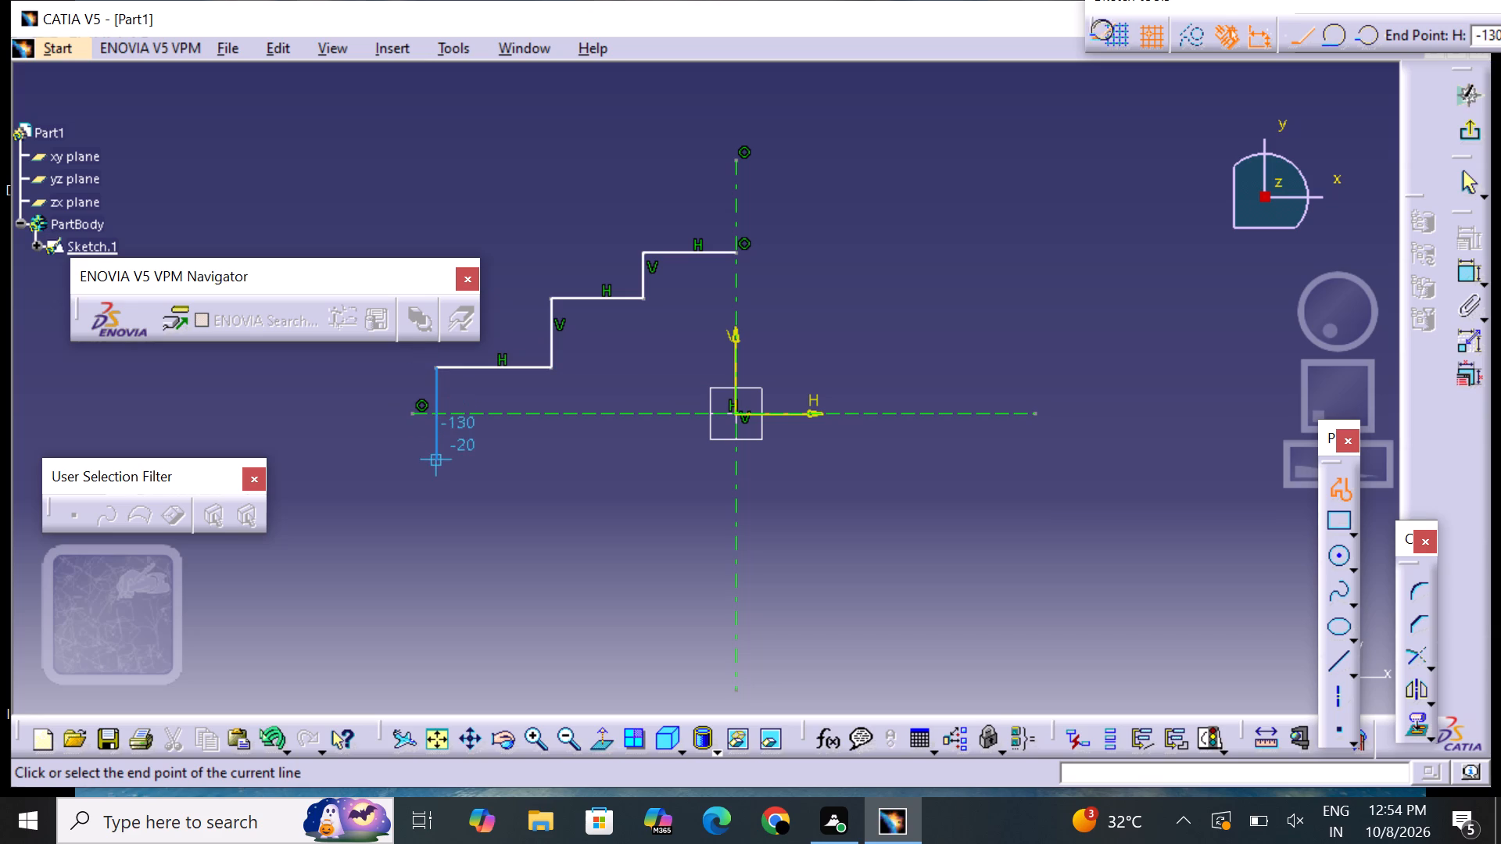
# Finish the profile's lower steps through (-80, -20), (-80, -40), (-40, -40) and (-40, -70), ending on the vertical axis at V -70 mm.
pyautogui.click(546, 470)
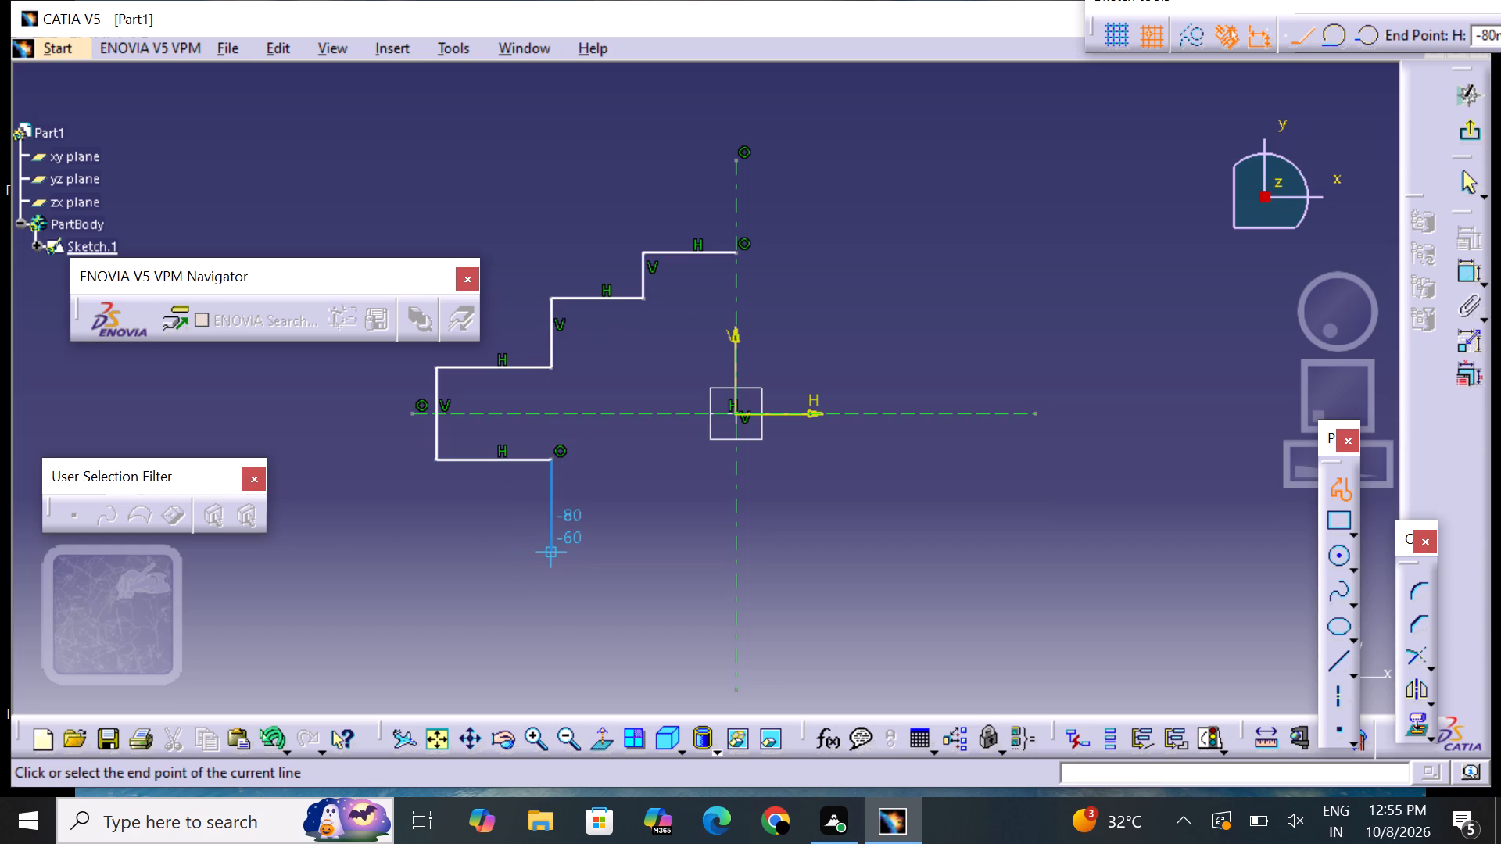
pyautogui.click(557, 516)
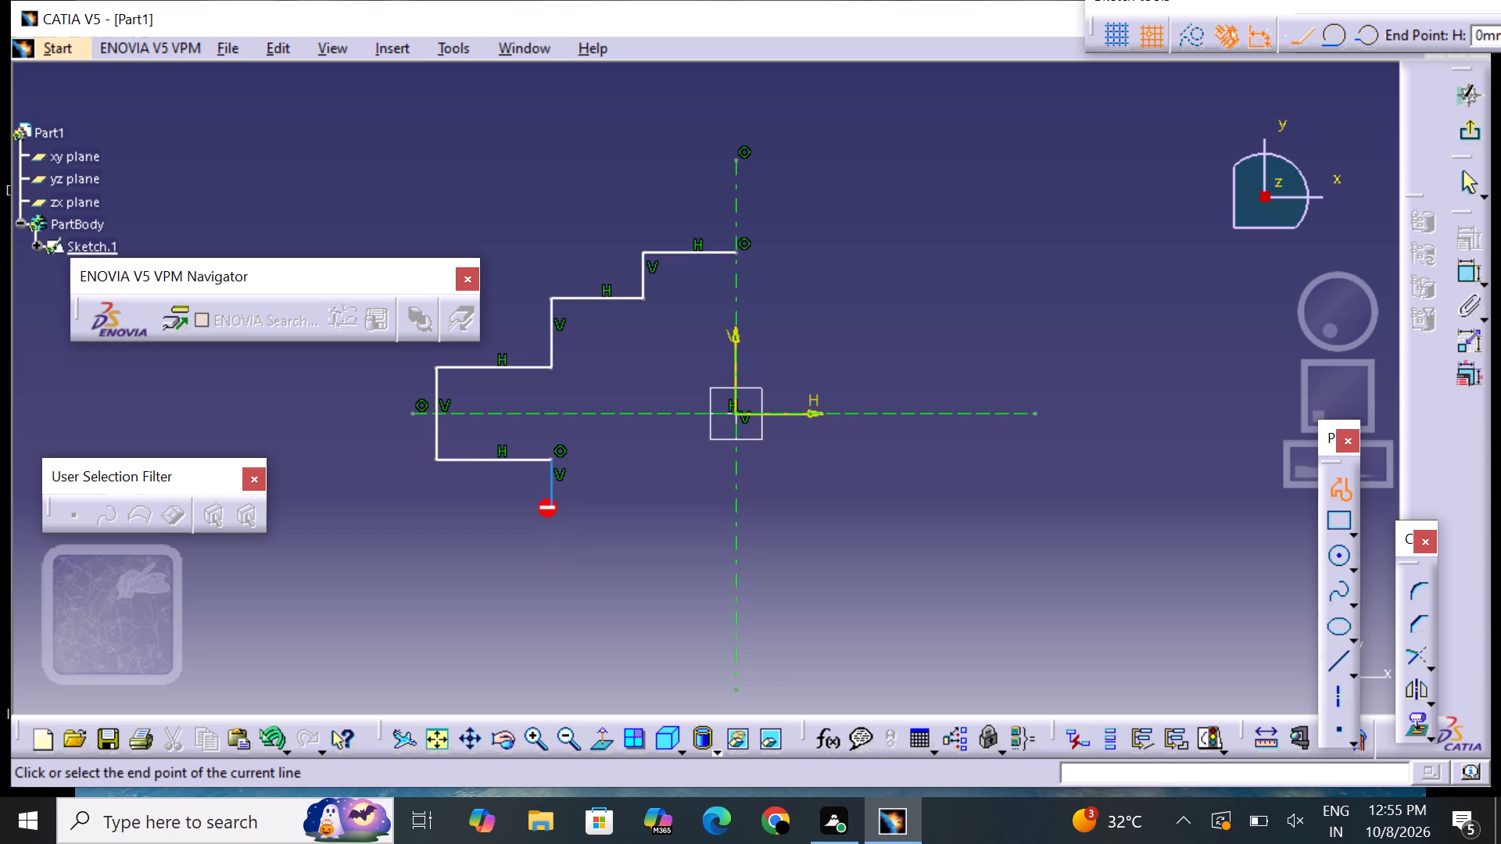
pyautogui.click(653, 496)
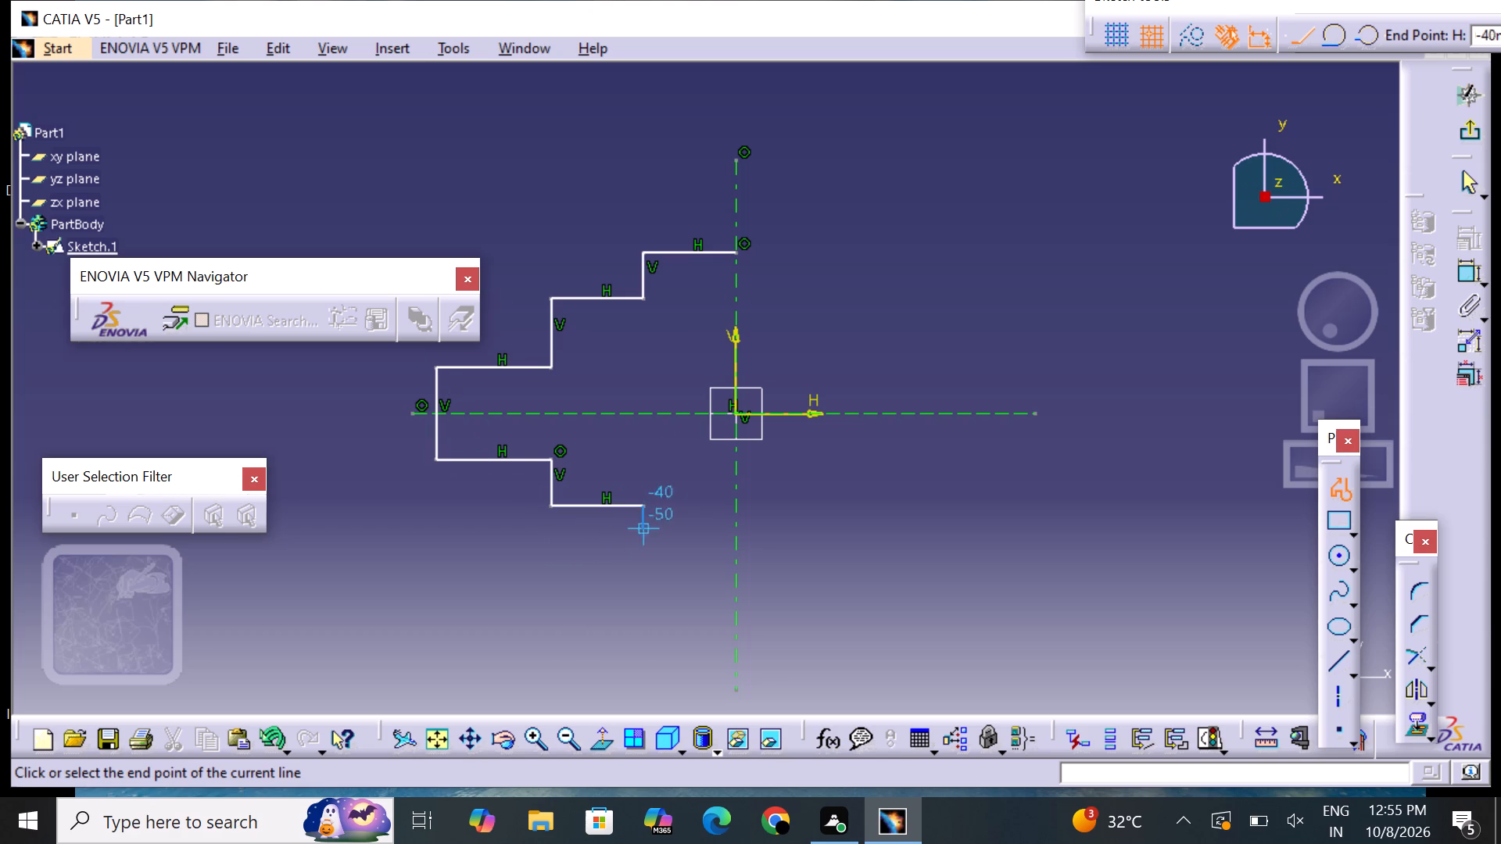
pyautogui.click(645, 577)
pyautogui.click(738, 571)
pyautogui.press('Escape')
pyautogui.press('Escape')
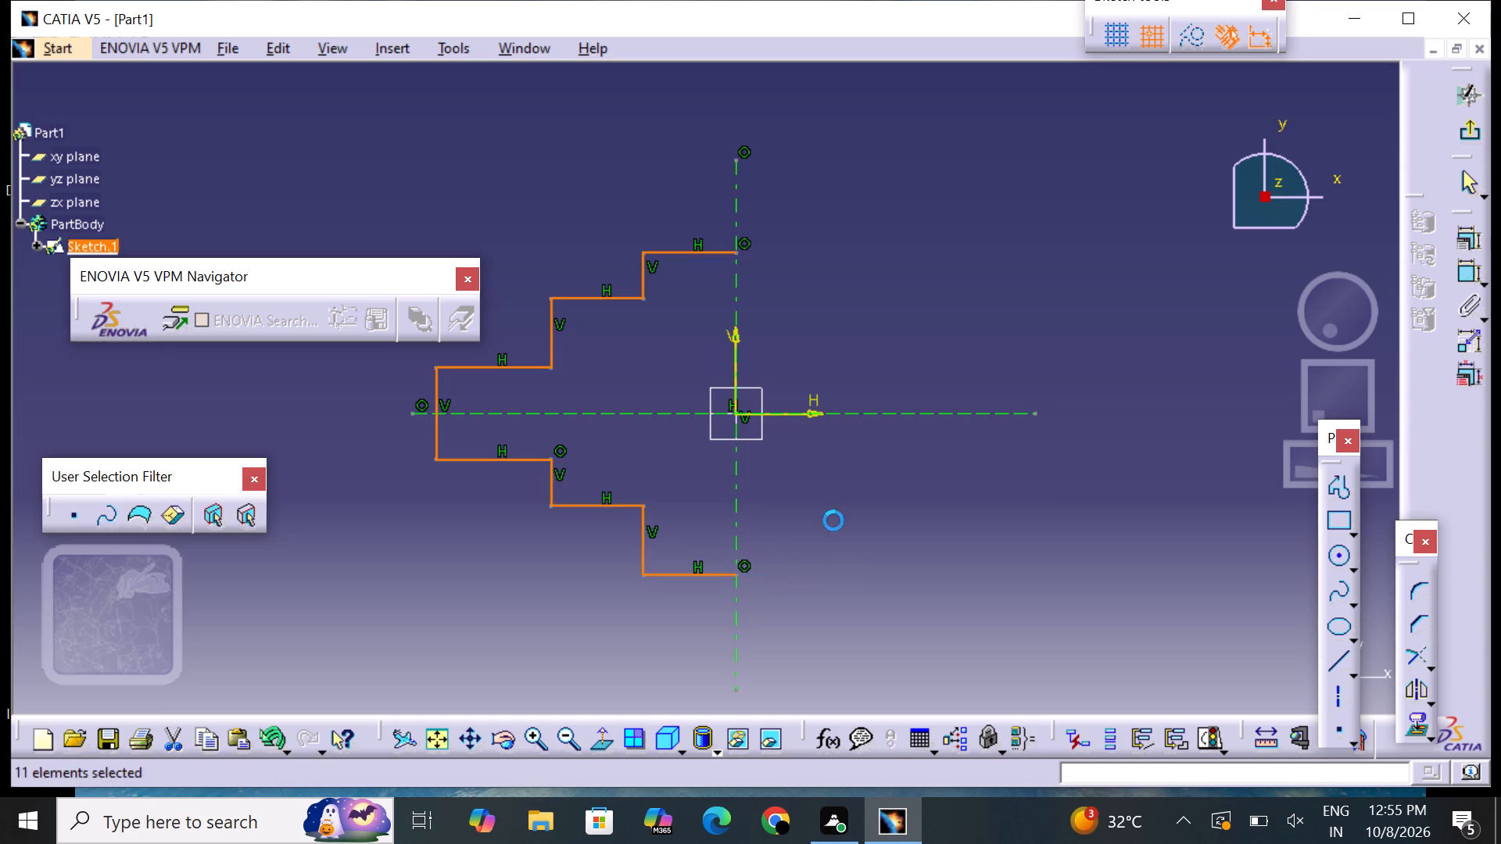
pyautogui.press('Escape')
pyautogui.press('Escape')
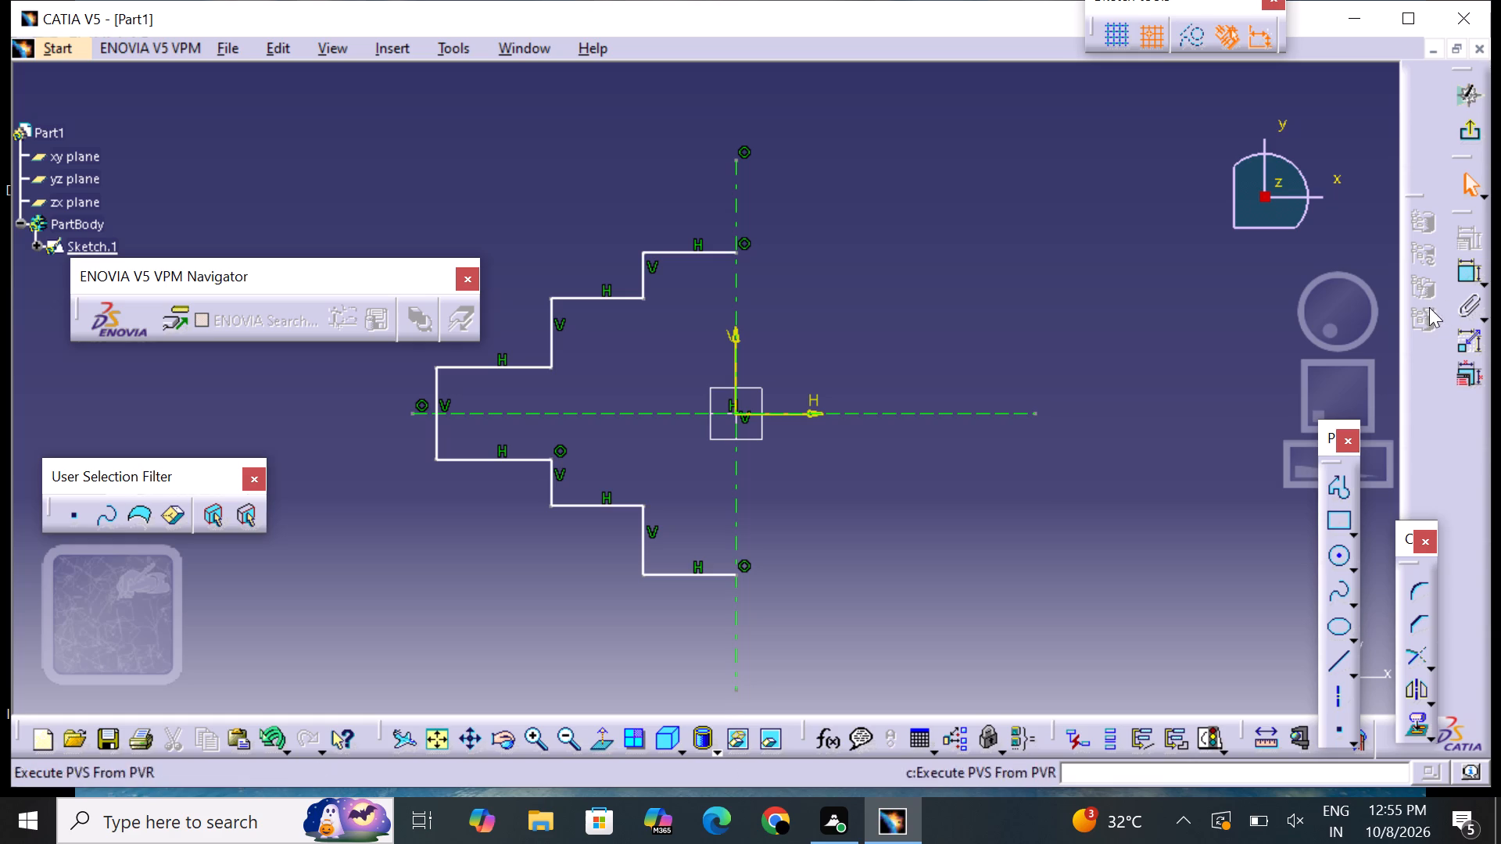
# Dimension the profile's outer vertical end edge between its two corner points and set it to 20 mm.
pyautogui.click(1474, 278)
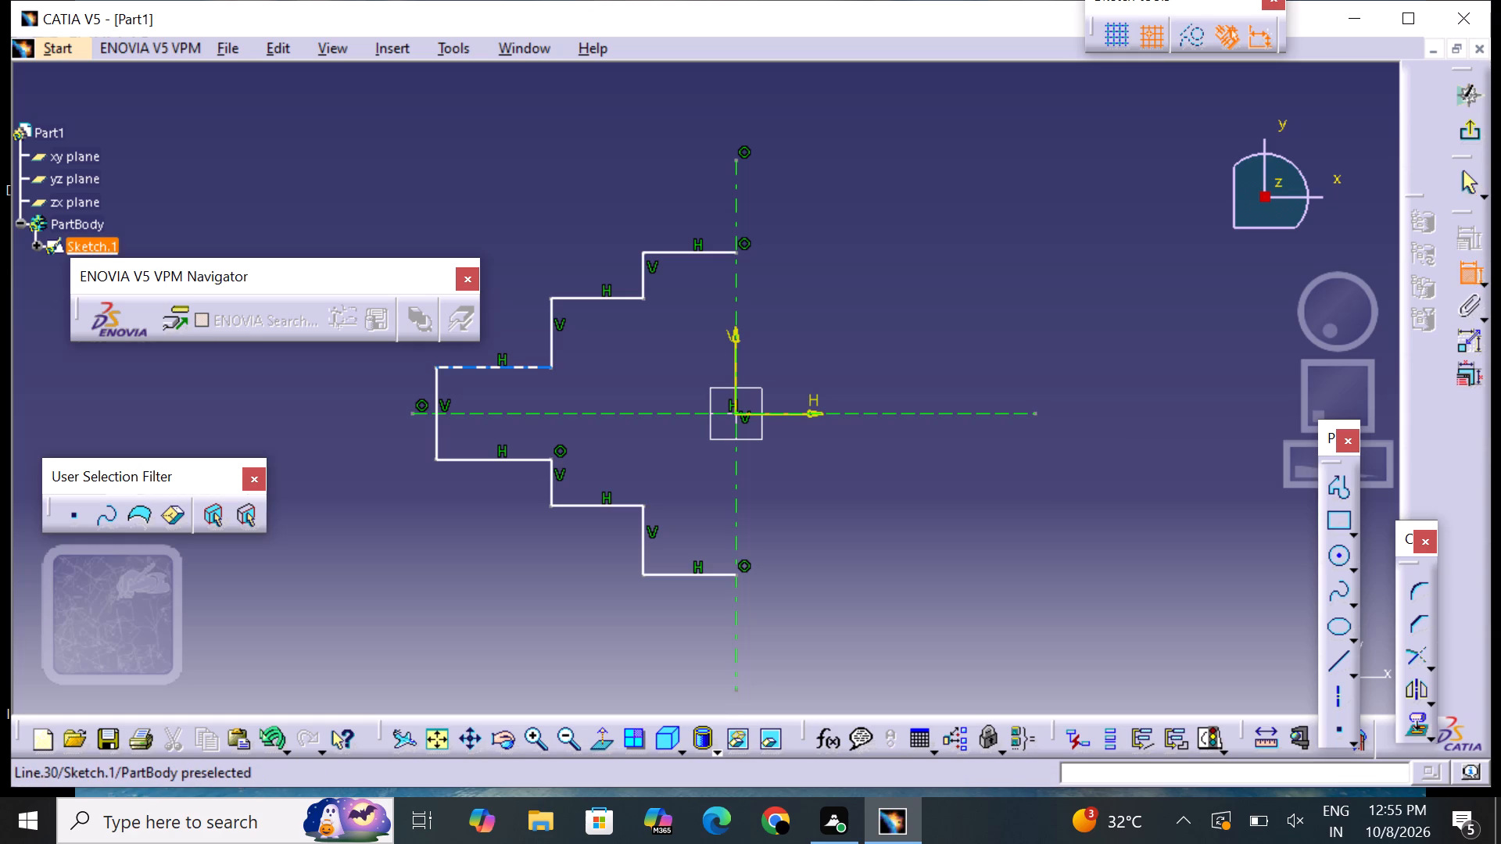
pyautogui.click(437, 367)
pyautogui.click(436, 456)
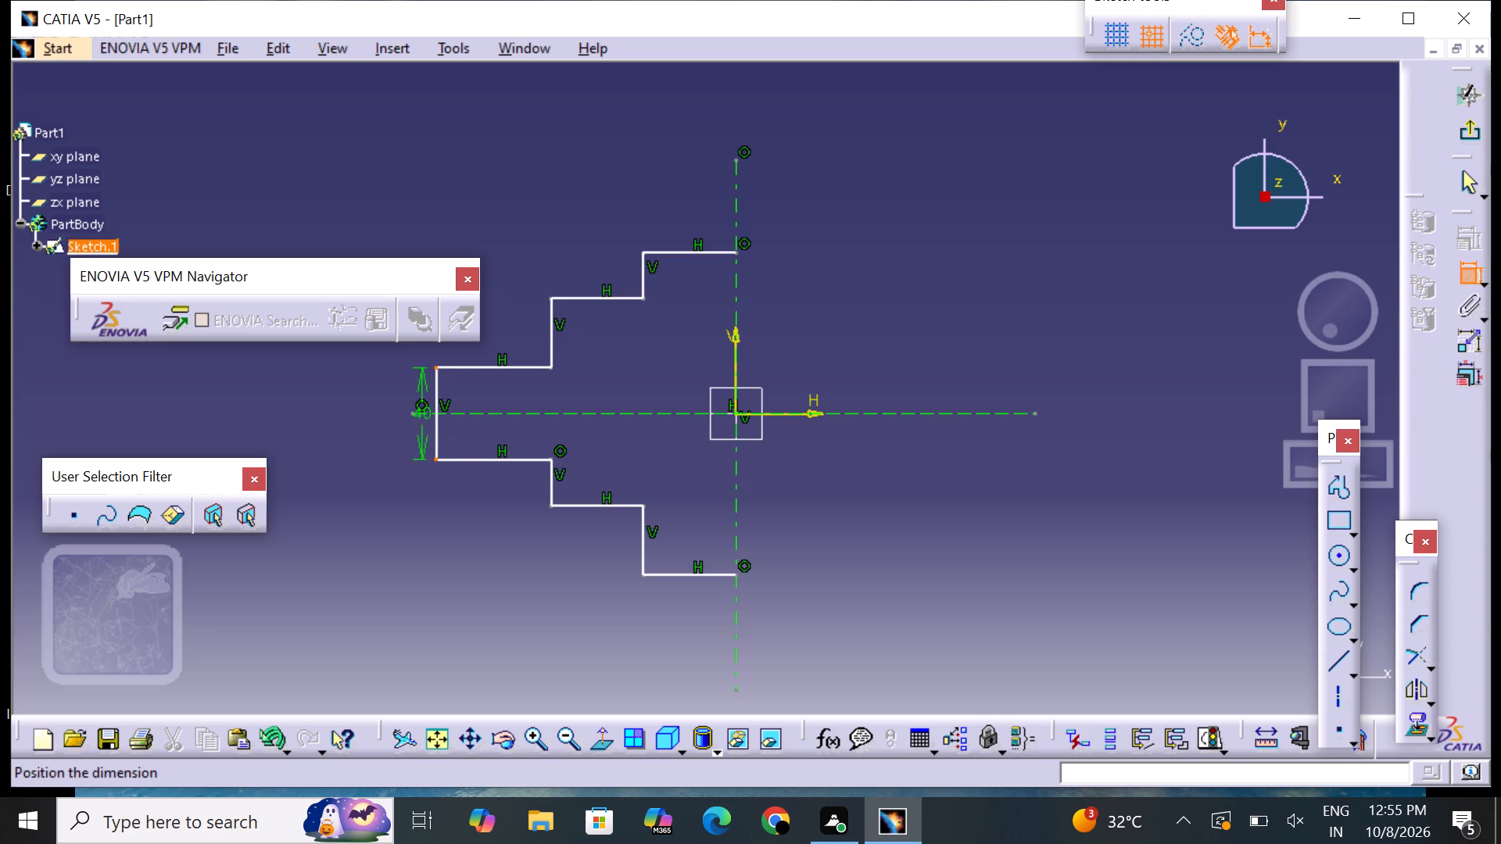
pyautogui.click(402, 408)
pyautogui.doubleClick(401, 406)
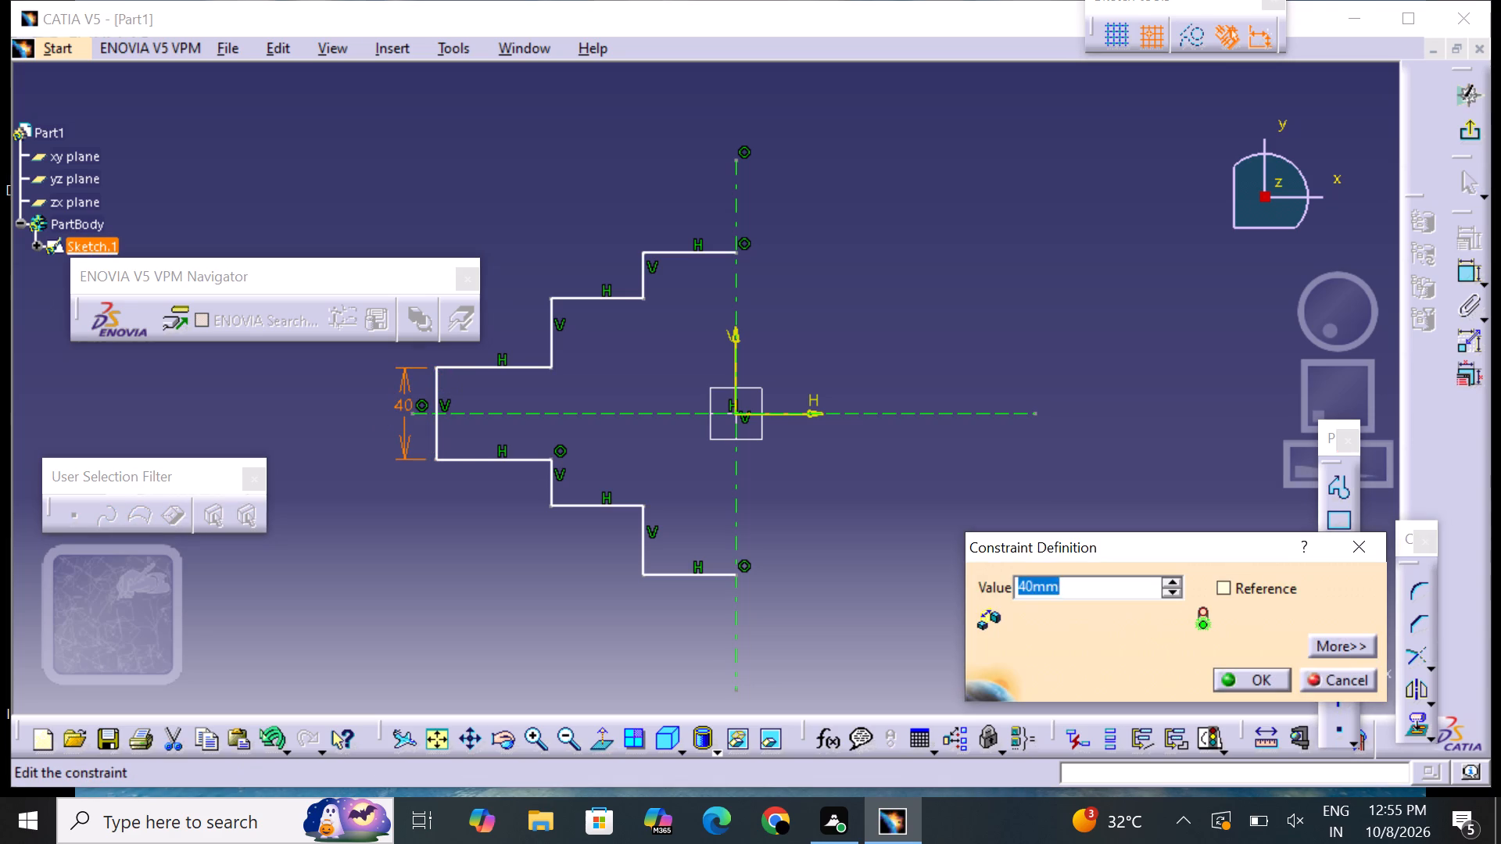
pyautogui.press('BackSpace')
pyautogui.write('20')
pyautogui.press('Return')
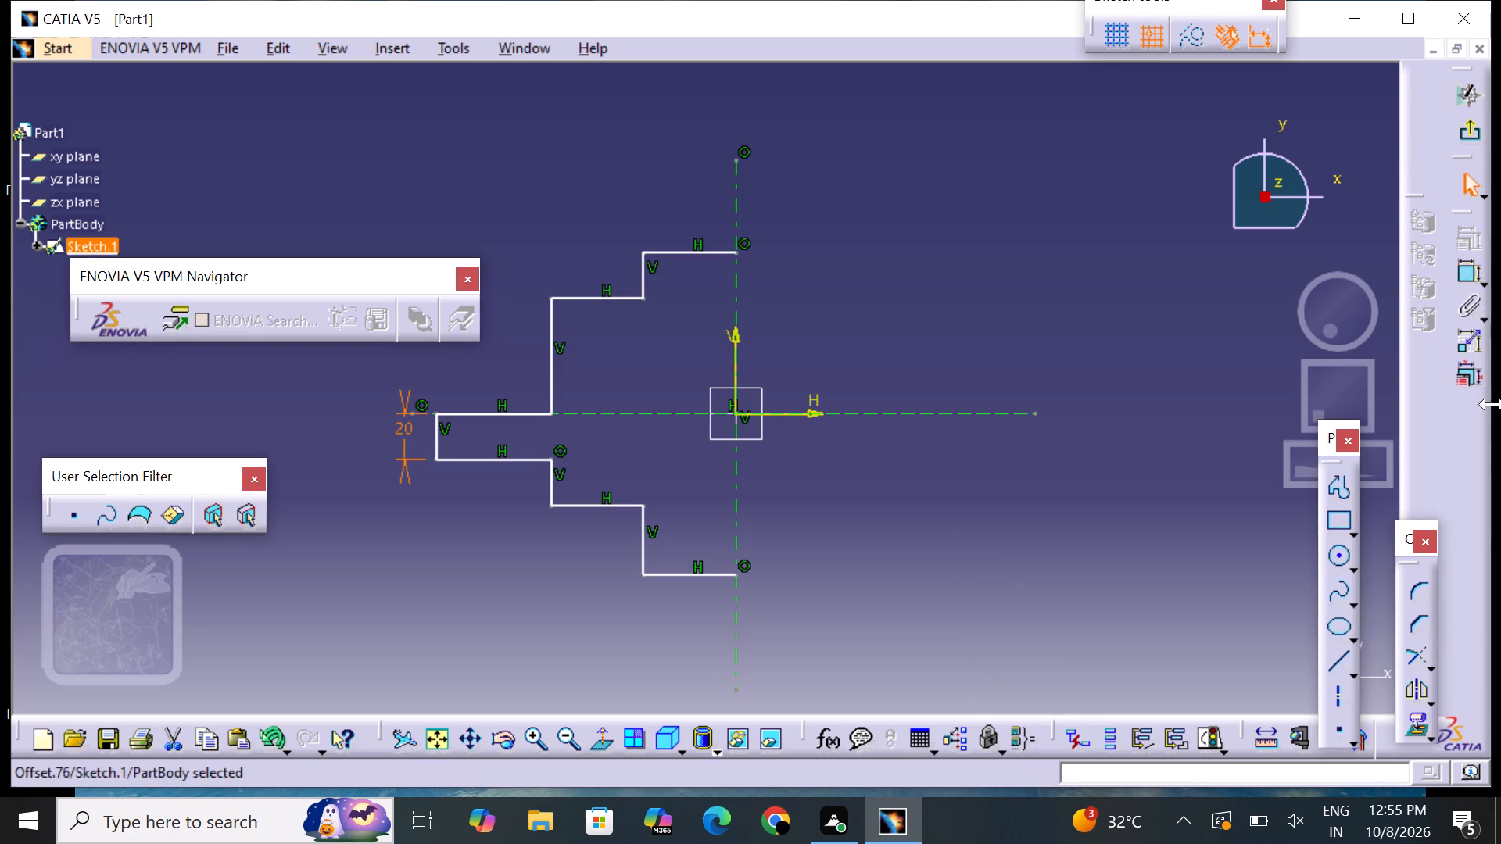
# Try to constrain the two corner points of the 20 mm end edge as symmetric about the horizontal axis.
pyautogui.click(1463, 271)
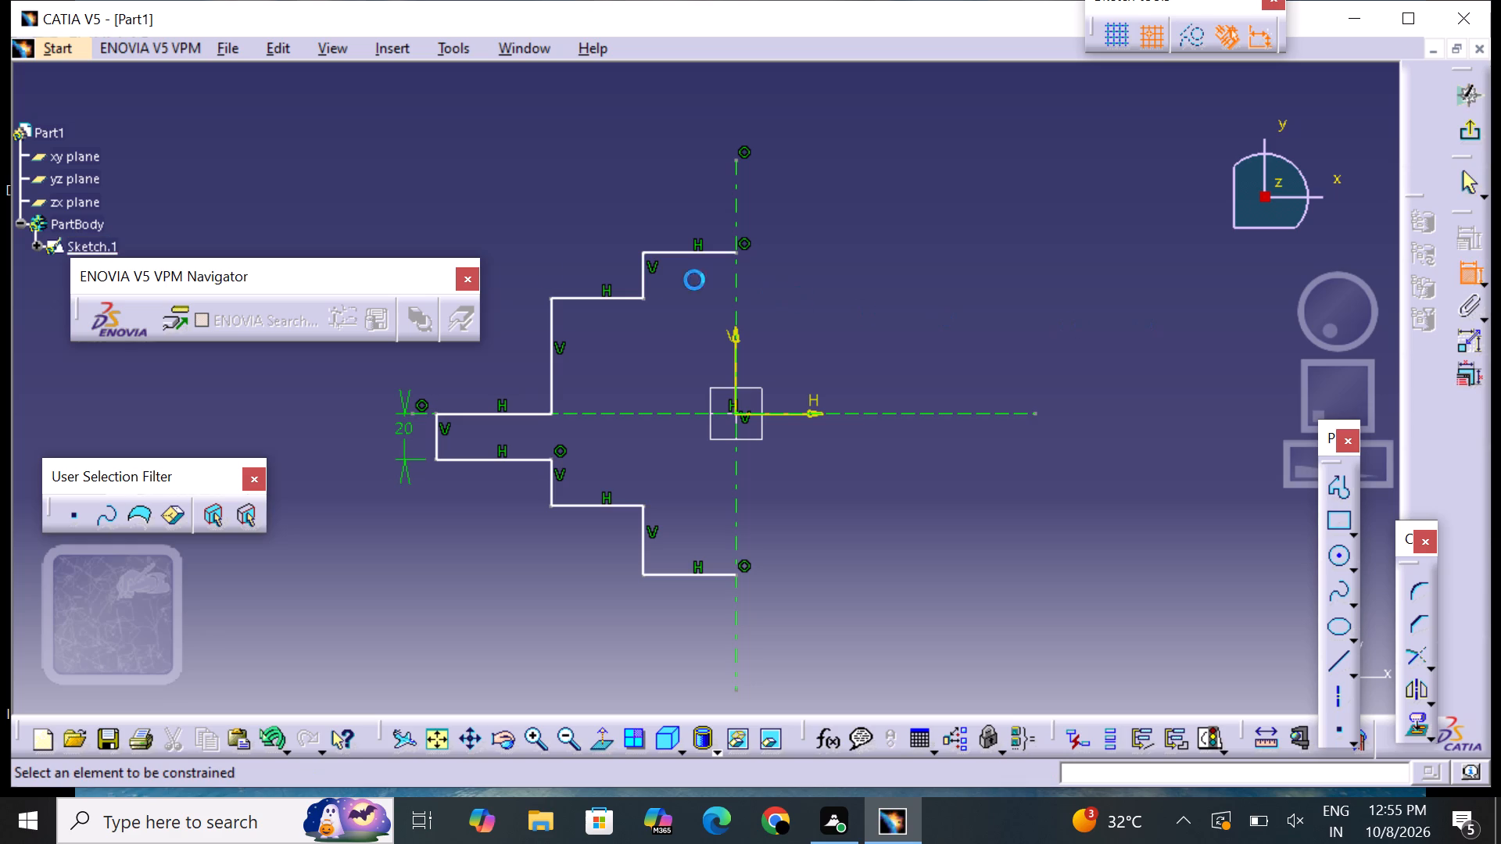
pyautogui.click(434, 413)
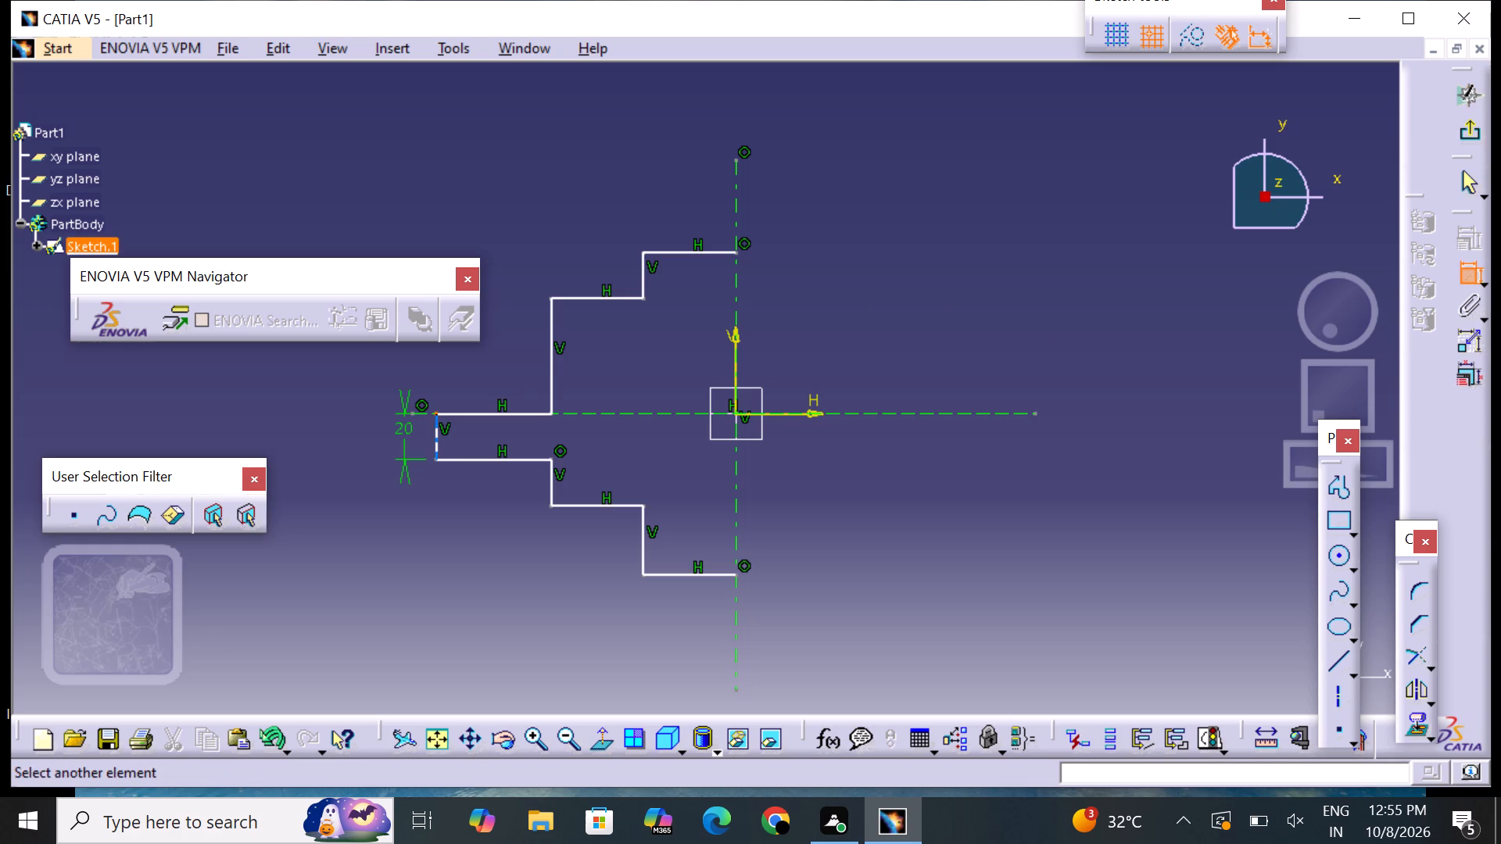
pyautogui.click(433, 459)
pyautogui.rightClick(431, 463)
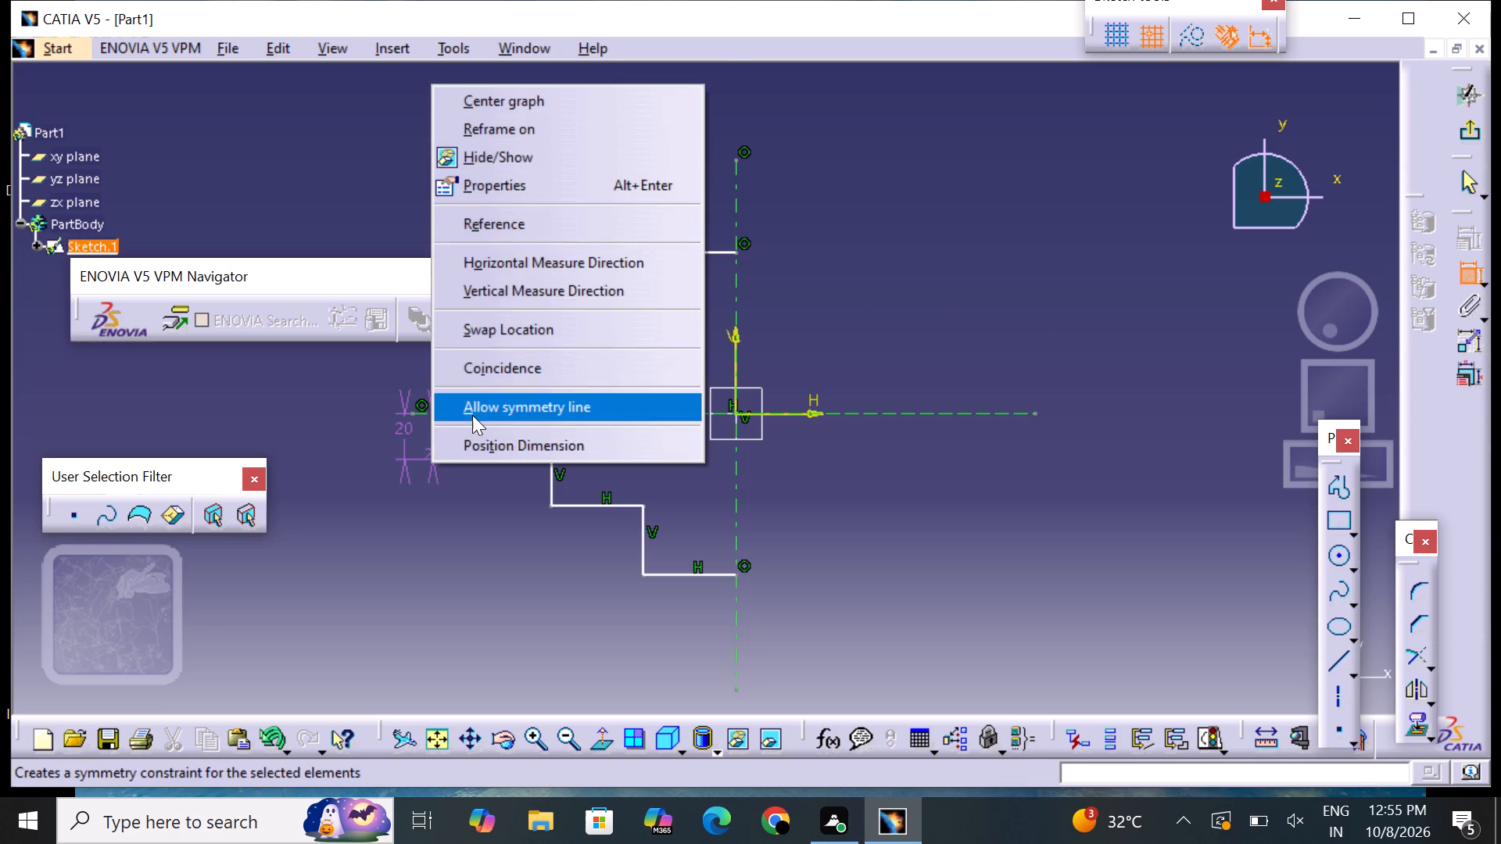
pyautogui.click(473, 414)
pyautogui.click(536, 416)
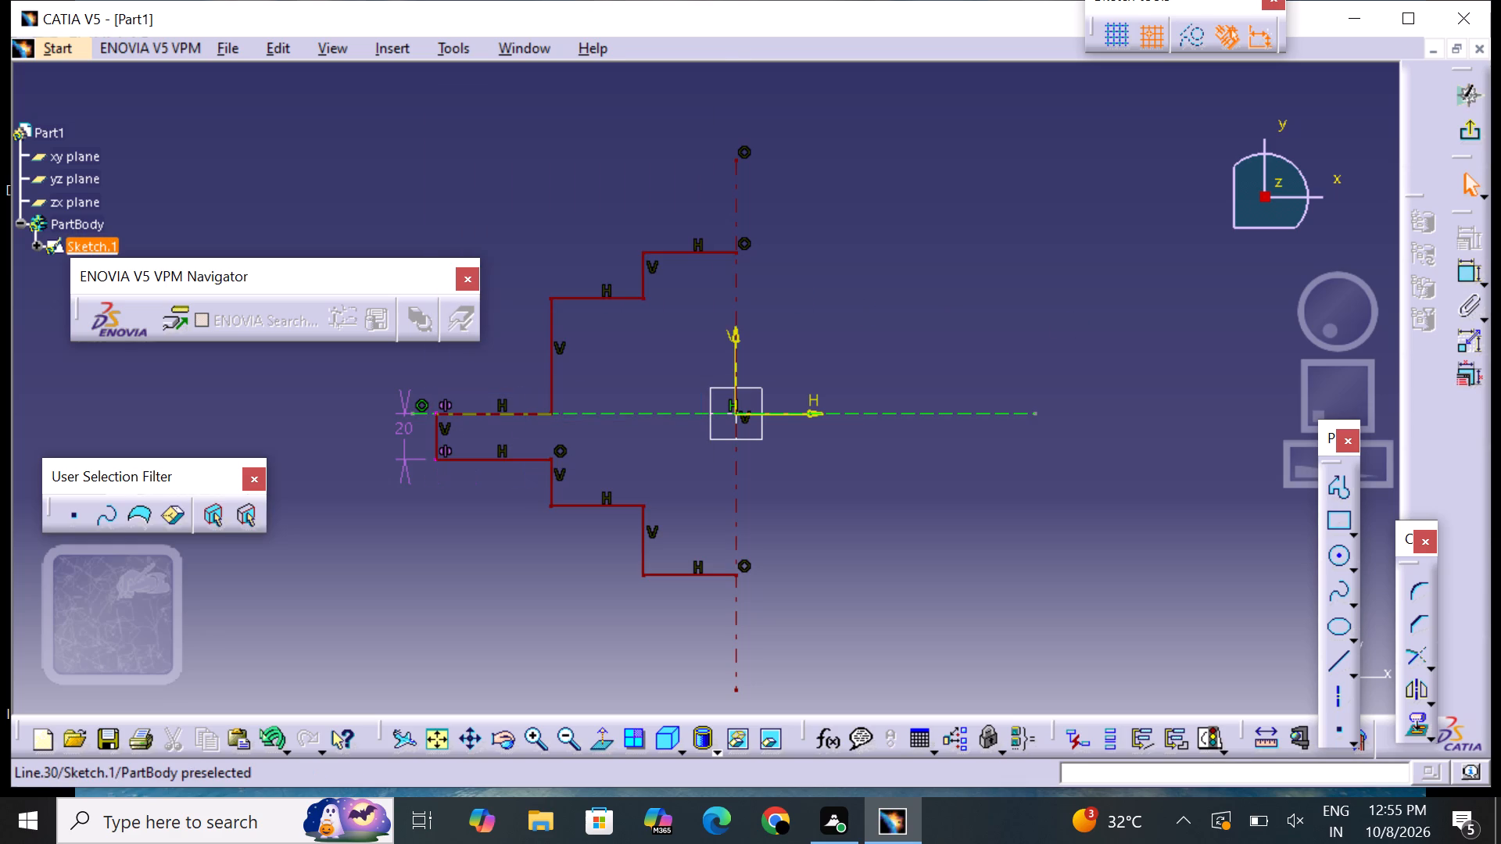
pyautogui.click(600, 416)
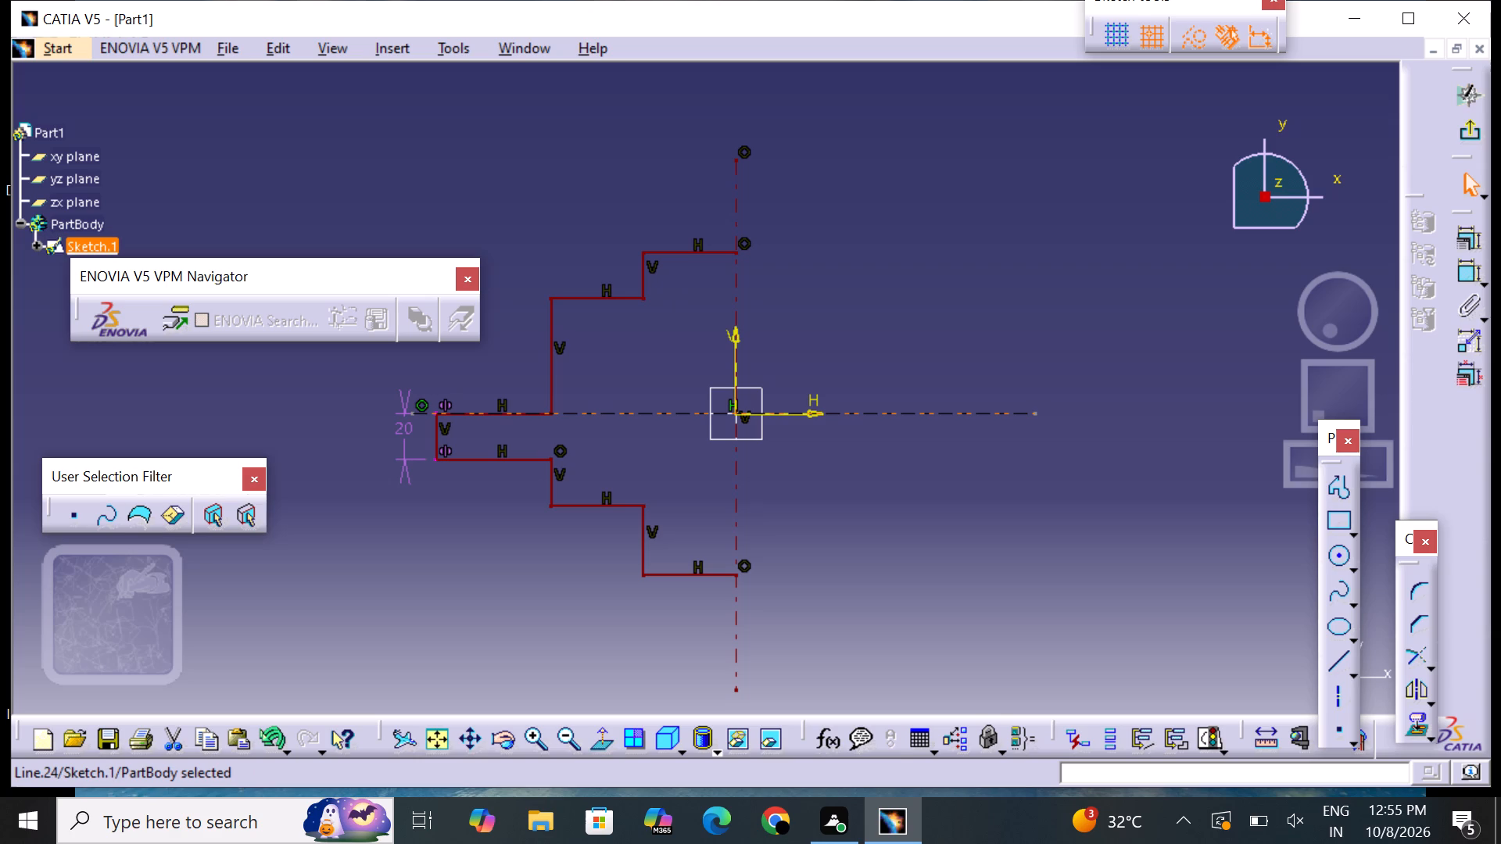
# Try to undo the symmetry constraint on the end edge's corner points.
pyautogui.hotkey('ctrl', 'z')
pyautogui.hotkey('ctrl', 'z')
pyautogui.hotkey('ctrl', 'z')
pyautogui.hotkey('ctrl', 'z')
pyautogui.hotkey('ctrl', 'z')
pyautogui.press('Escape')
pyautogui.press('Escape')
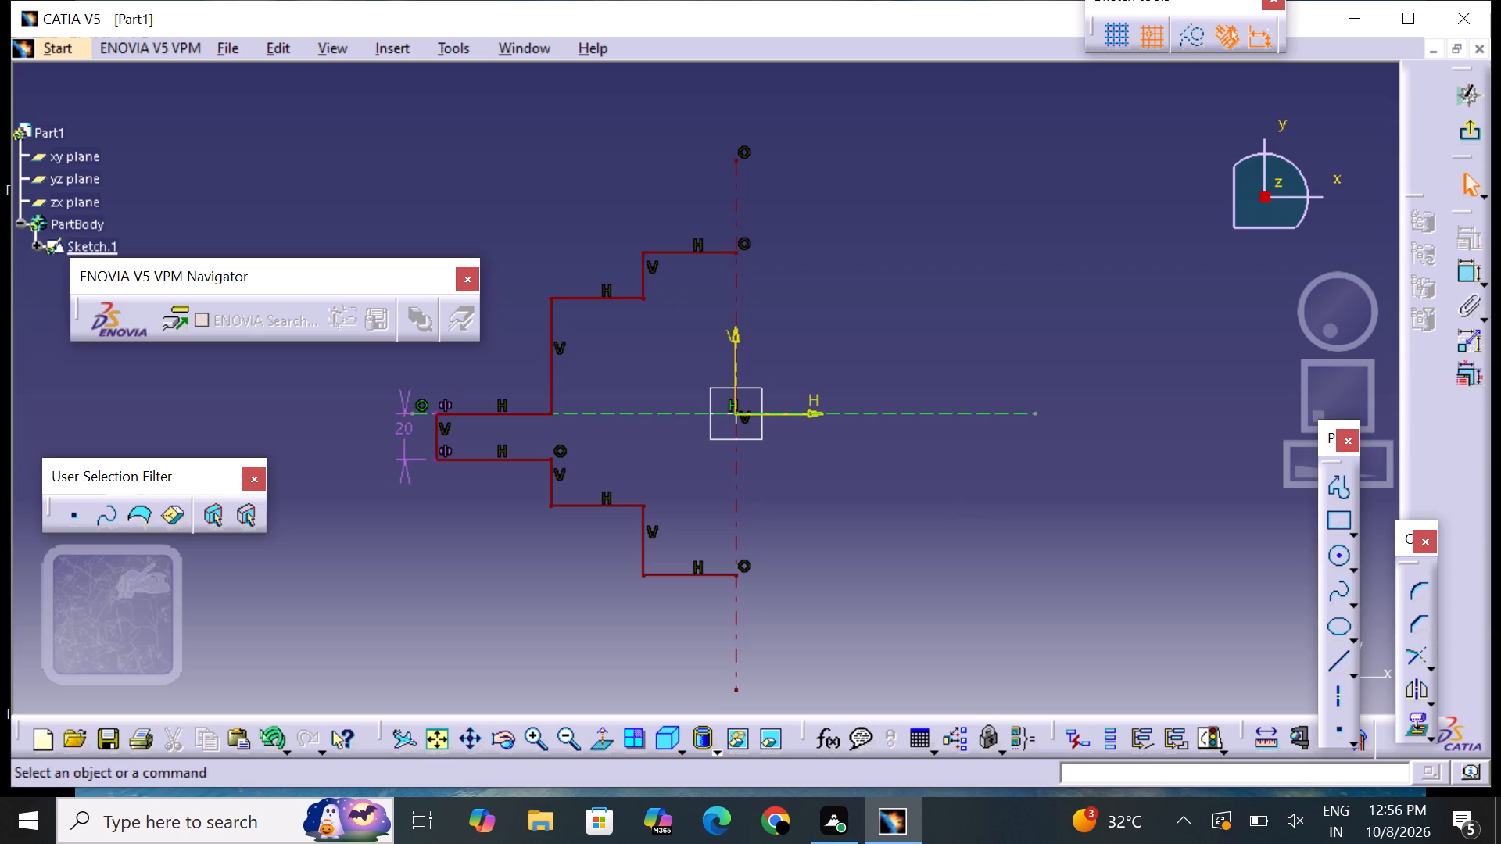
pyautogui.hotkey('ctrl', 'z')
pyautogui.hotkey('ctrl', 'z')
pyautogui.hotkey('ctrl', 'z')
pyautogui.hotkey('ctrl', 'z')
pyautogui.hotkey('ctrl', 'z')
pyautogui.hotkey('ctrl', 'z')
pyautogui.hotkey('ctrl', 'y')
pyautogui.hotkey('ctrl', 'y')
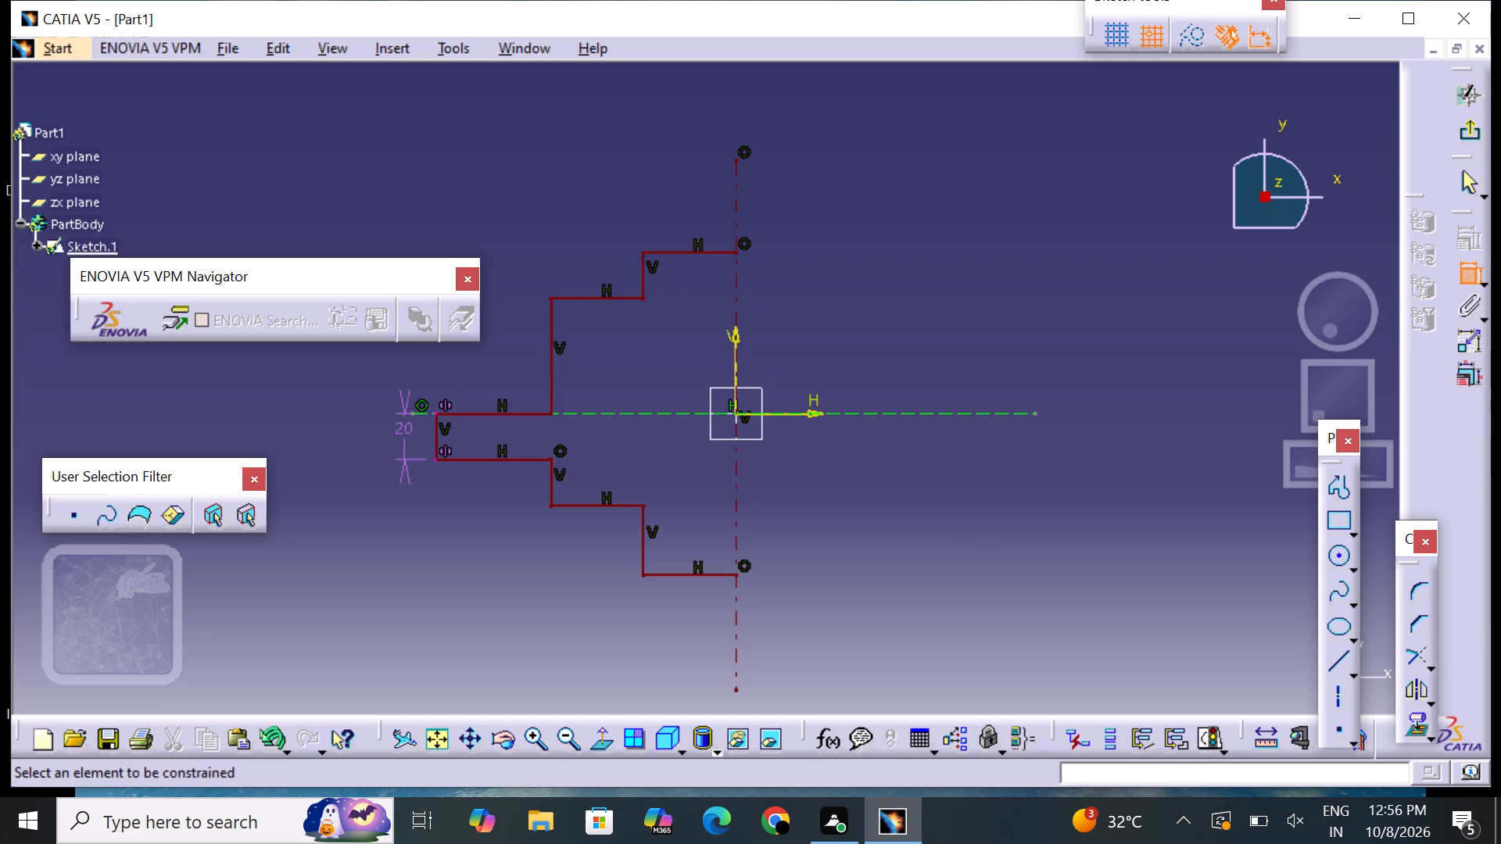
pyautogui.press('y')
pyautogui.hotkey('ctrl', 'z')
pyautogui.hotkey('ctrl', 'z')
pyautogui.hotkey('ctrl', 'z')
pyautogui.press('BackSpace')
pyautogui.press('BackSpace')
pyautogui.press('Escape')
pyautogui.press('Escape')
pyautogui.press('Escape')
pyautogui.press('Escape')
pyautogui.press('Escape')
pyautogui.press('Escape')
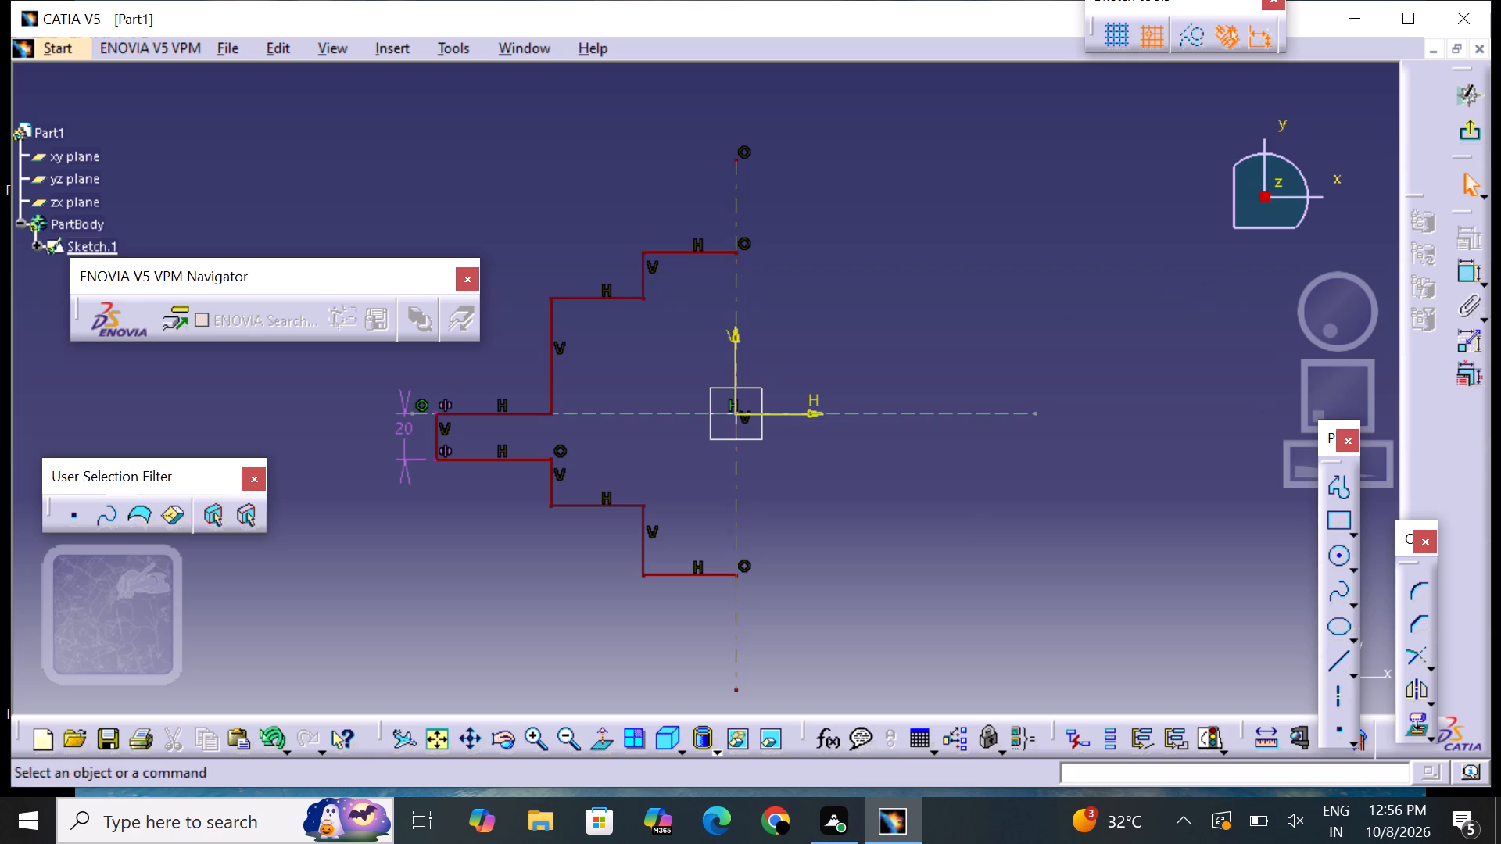
# Delete the inner stepped profile lines and the vertical axis together in one area selection.
pyautogui.moveTo(493, 74); pyautogui.dragTo(958, 668)
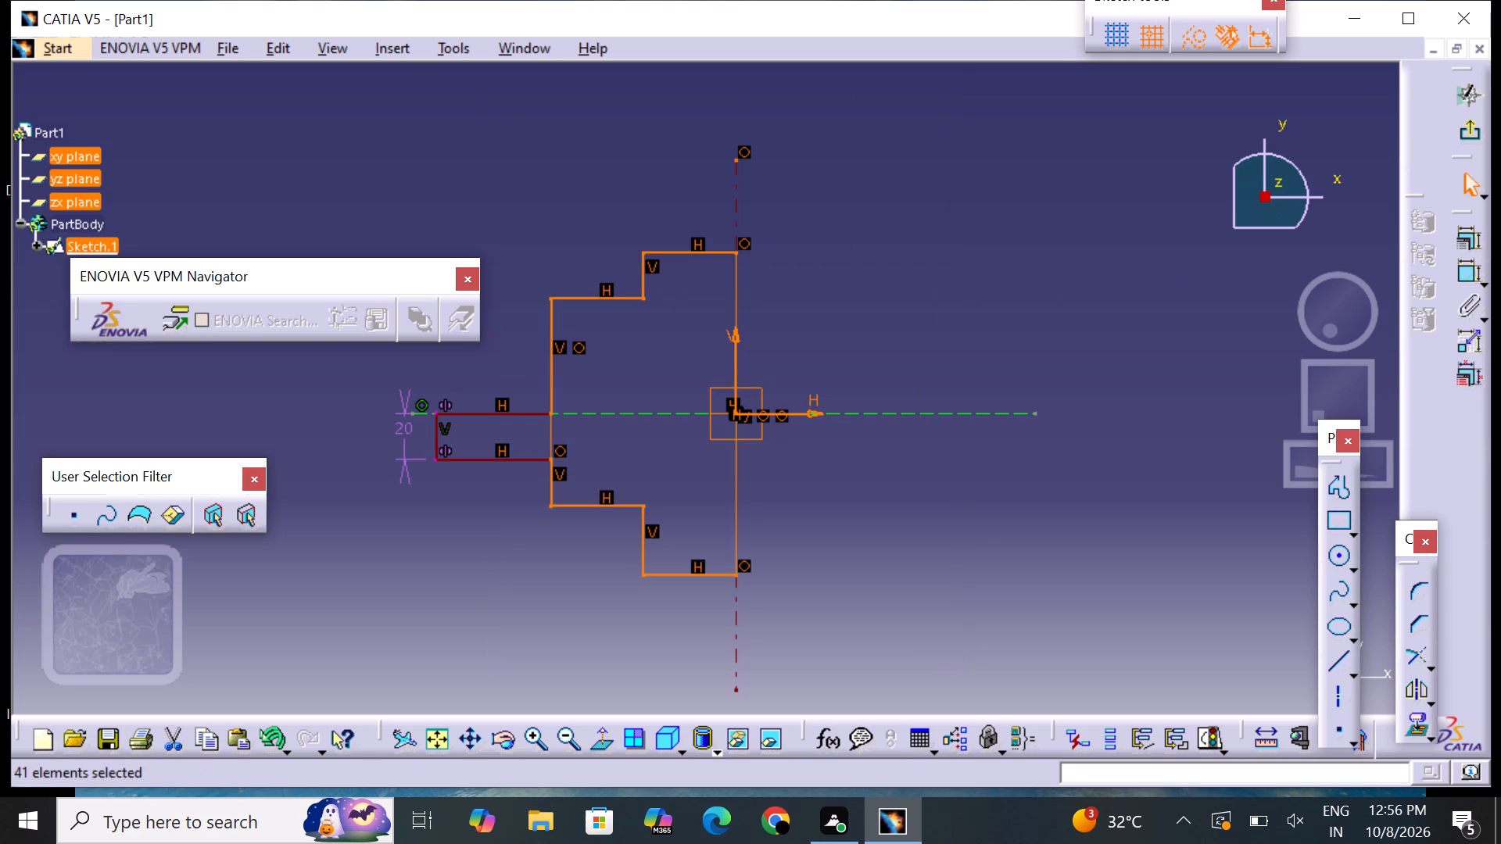
pyautogui.press('Delete')
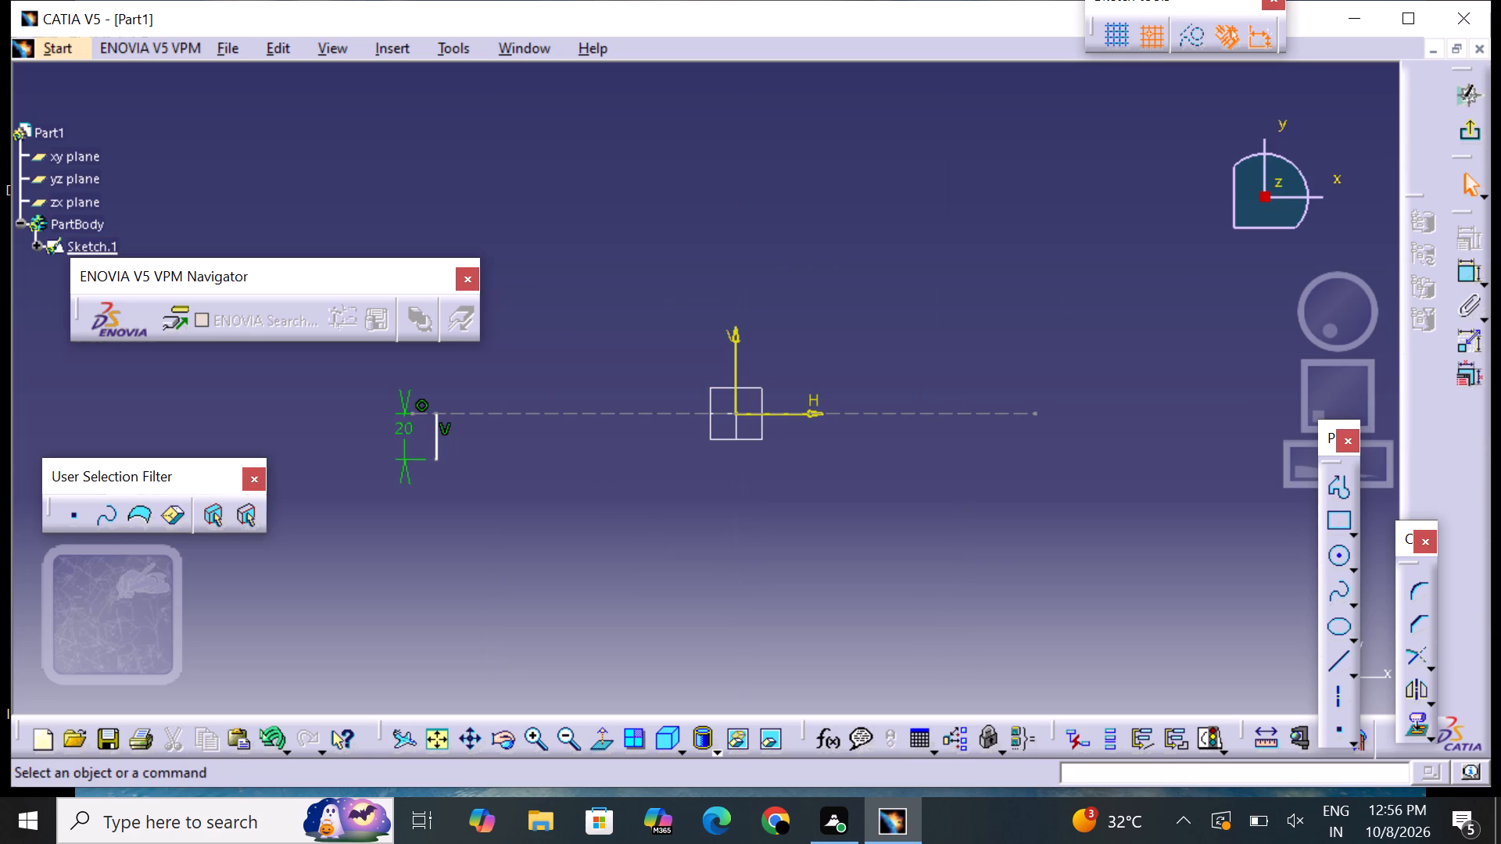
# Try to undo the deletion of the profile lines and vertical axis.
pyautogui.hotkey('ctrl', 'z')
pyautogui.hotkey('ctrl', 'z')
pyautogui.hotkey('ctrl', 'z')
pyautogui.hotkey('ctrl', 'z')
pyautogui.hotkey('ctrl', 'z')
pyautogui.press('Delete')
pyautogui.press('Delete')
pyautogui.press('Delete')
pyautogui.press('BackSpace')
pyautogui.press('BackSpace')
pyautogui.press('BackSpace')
# Delete the leftover vertical end edge together with its 20 mm dimension.
pyautogui.moveTo(350, 419); pyautogui.dragTo(539, 526)
pyautogui.press('Delete')
pyautogui.press('Delete')
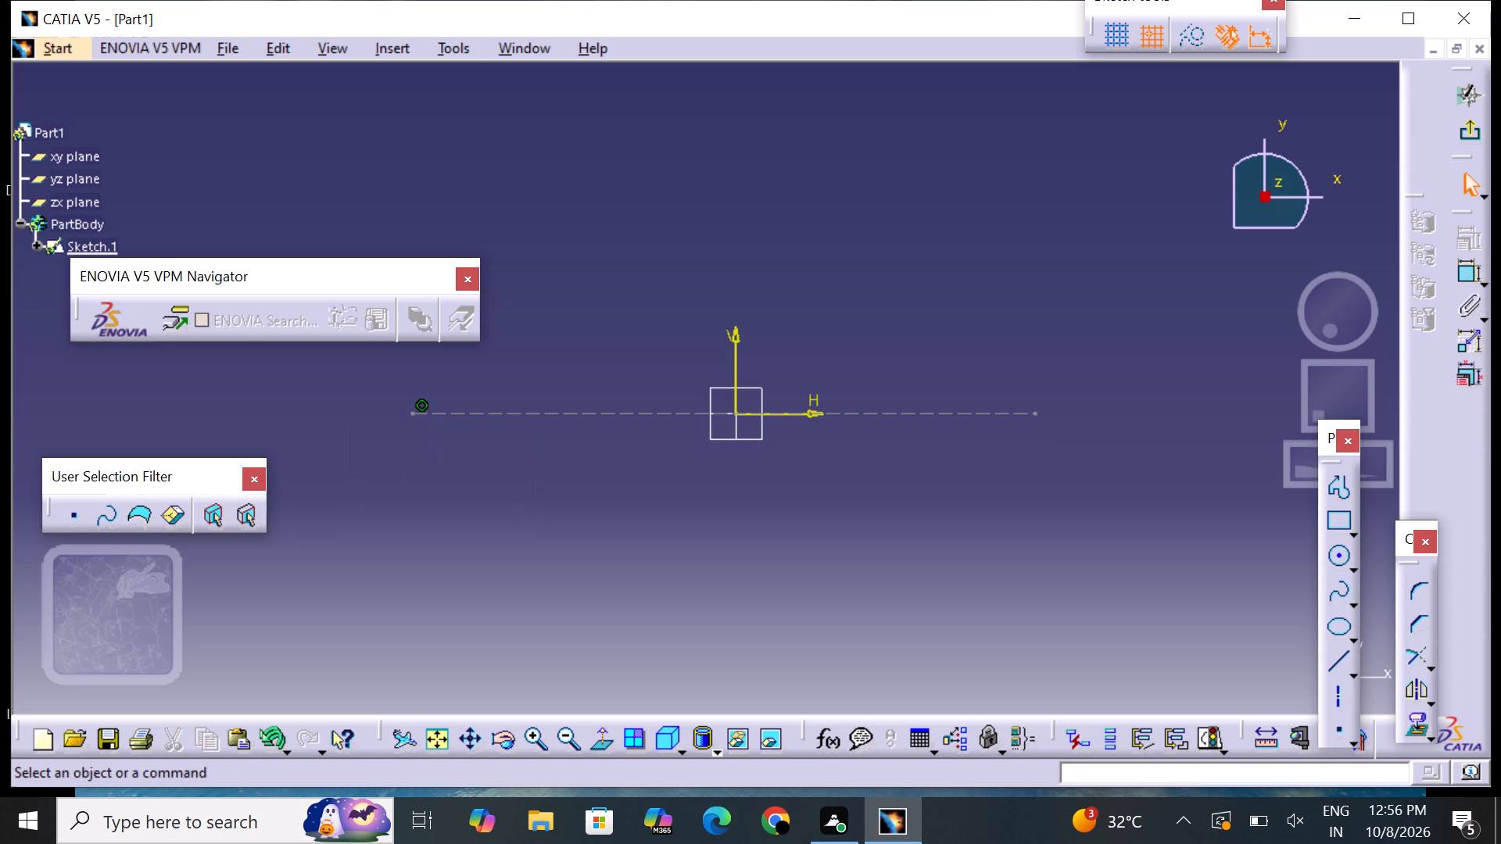
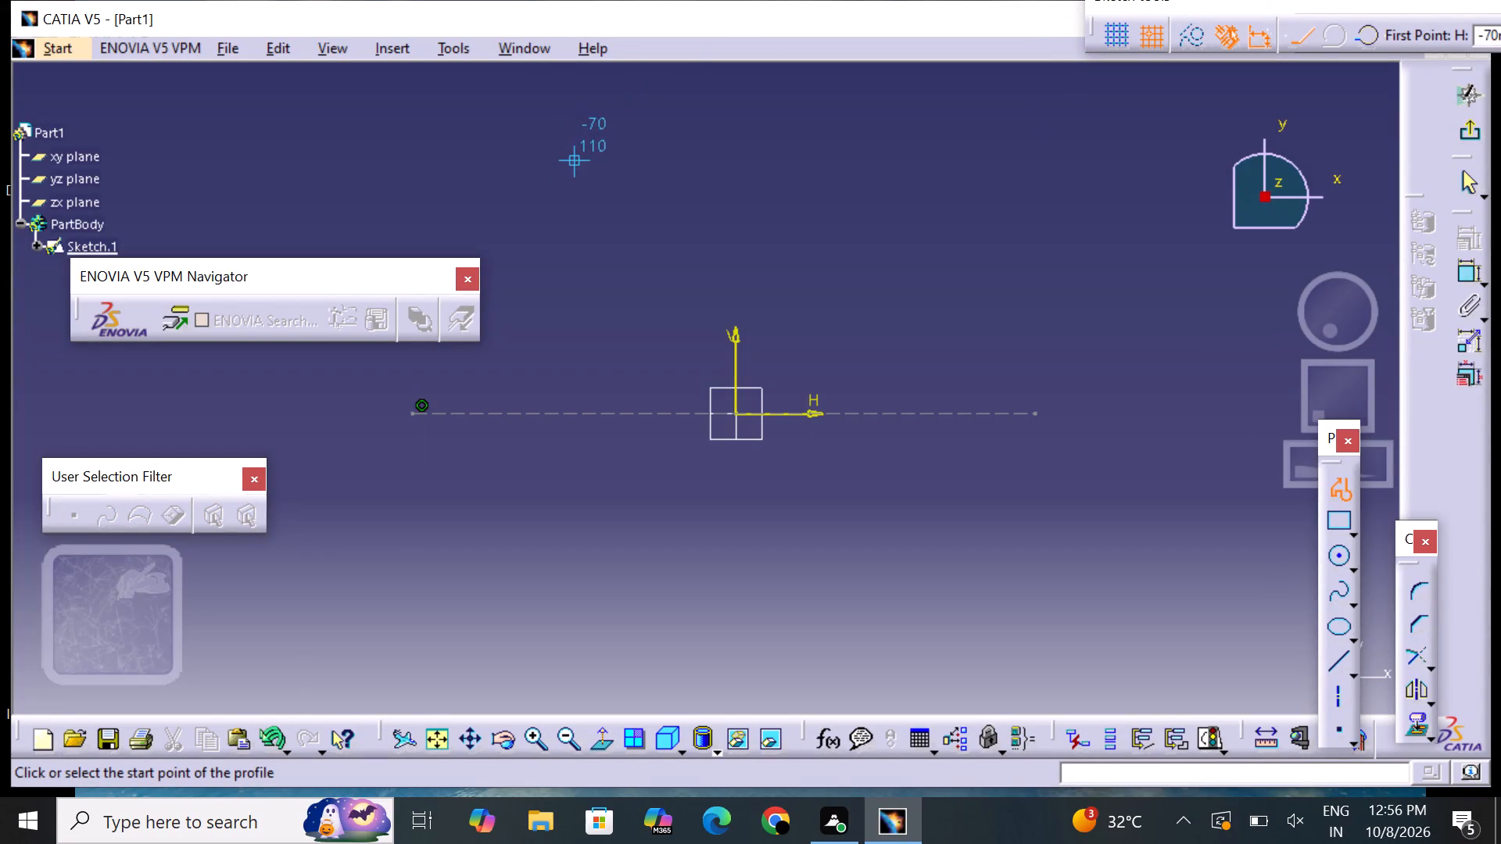
# Draw a vertical axis through the origin, from about V 110 mm to about V -110 mm.
pyautogui.press('Escape')
pyautogui.press('Escape')
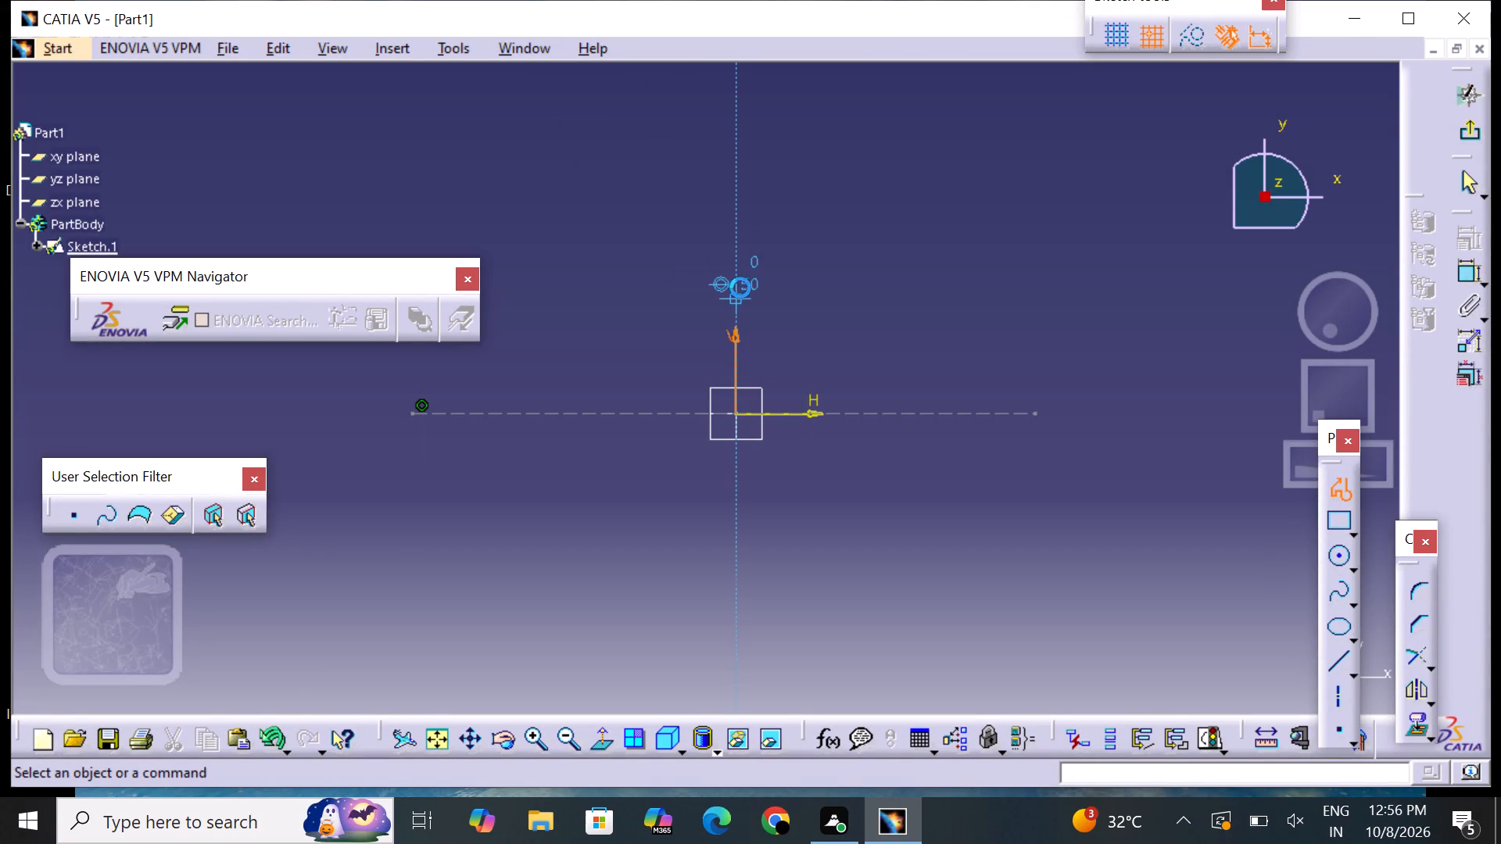
pyautogui.press('Escape')
pyautogui.press('Escape')
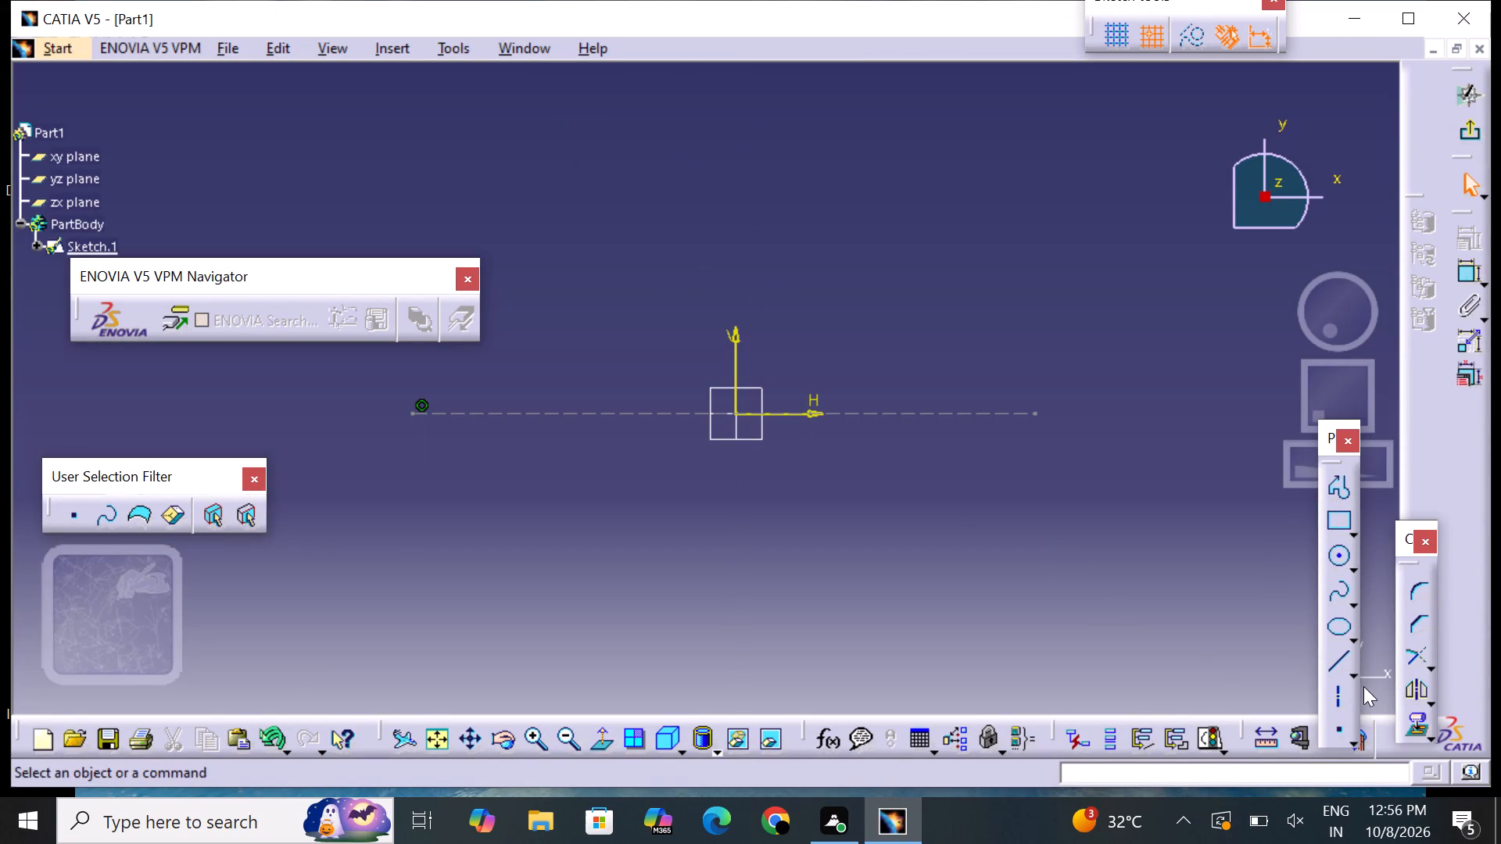
pyautogui.click(1330, 688)
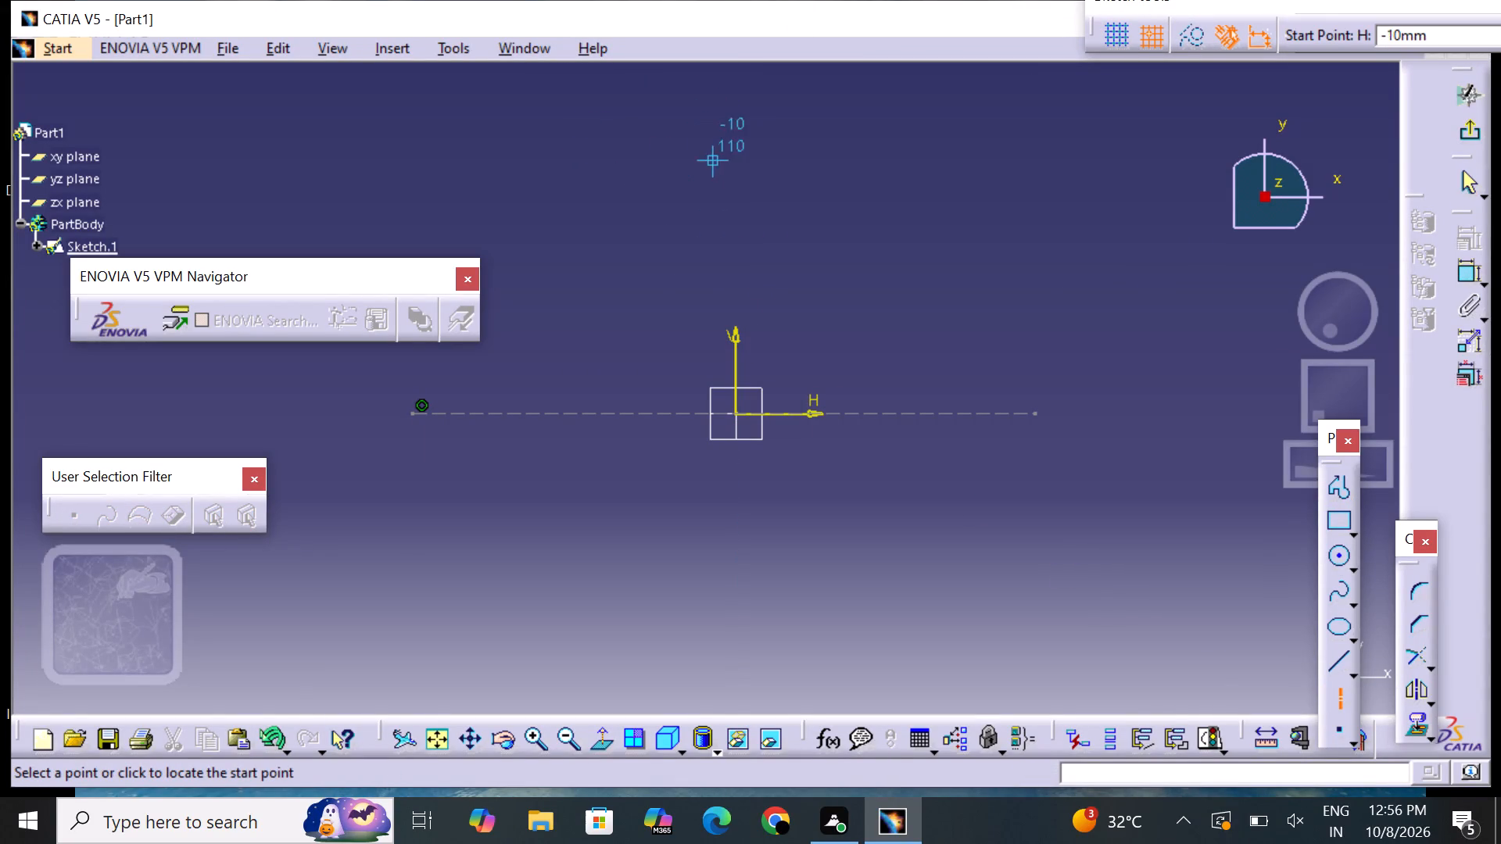
pyautogui.click(734, 159)
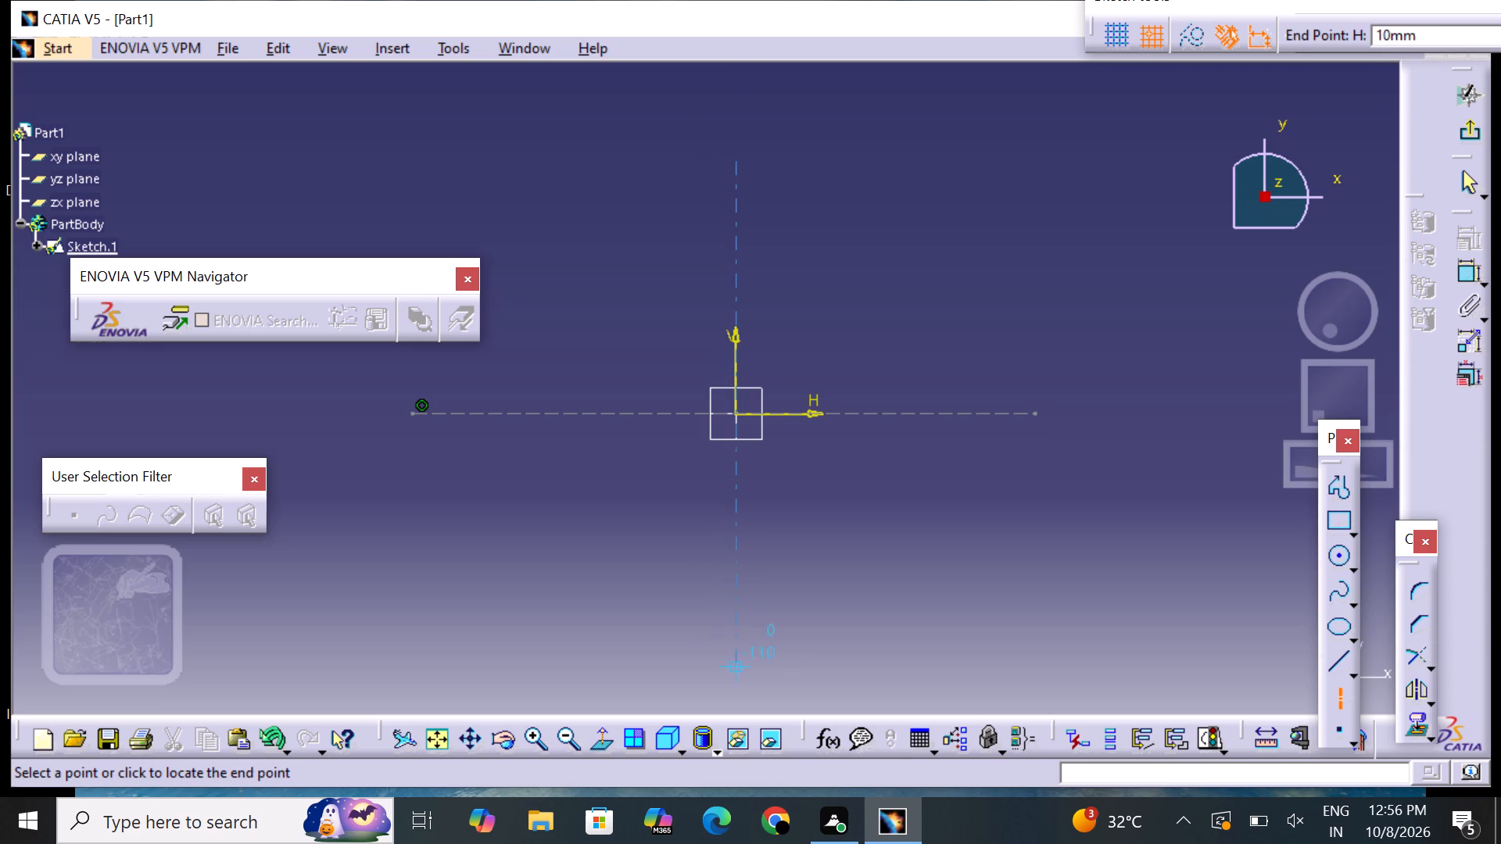
pyautogui.click(743, 675)
pyautogui.click(891, 626)
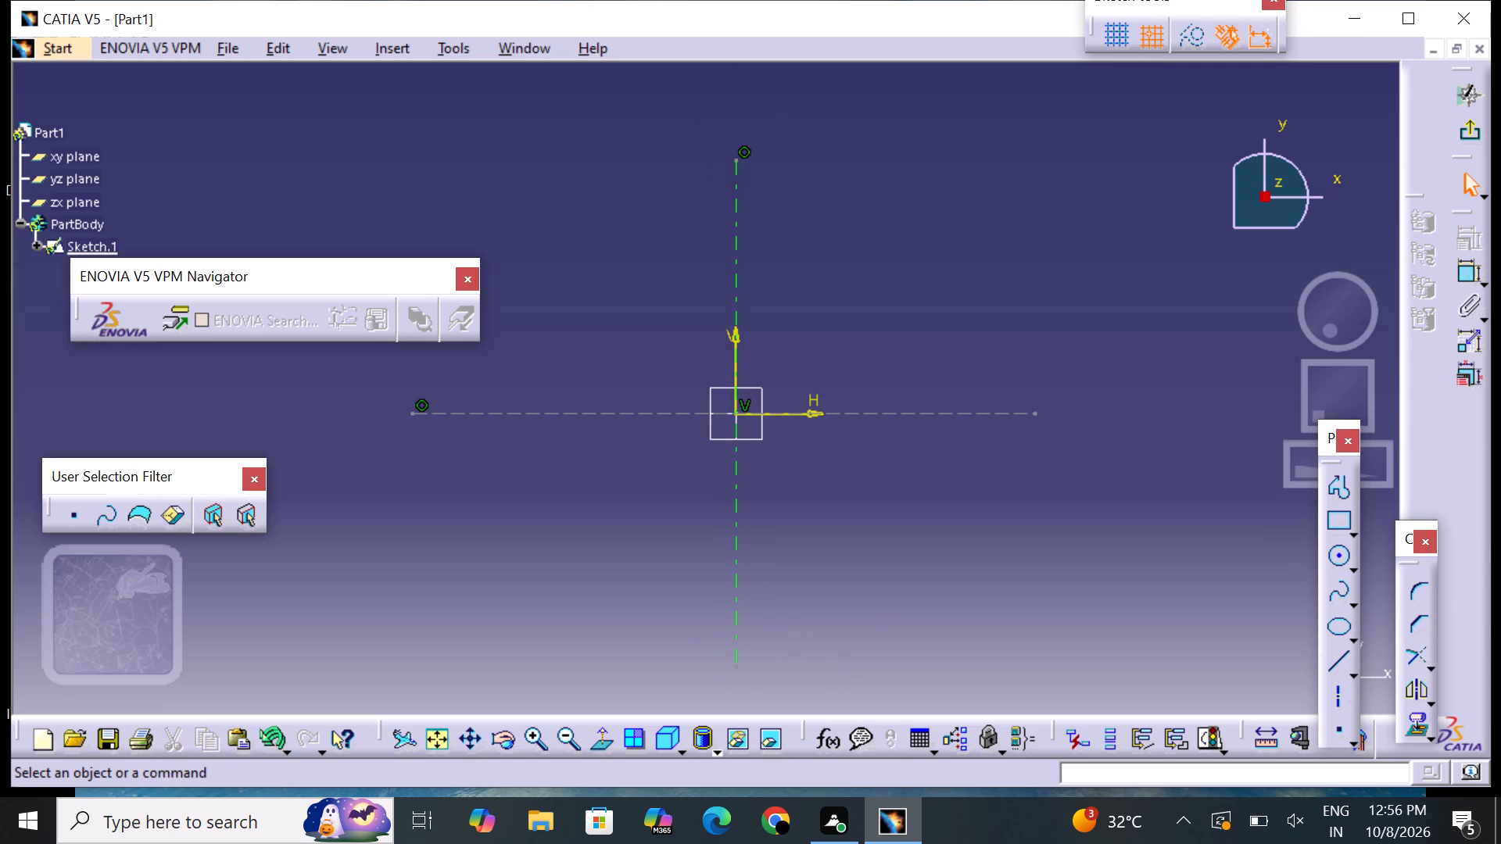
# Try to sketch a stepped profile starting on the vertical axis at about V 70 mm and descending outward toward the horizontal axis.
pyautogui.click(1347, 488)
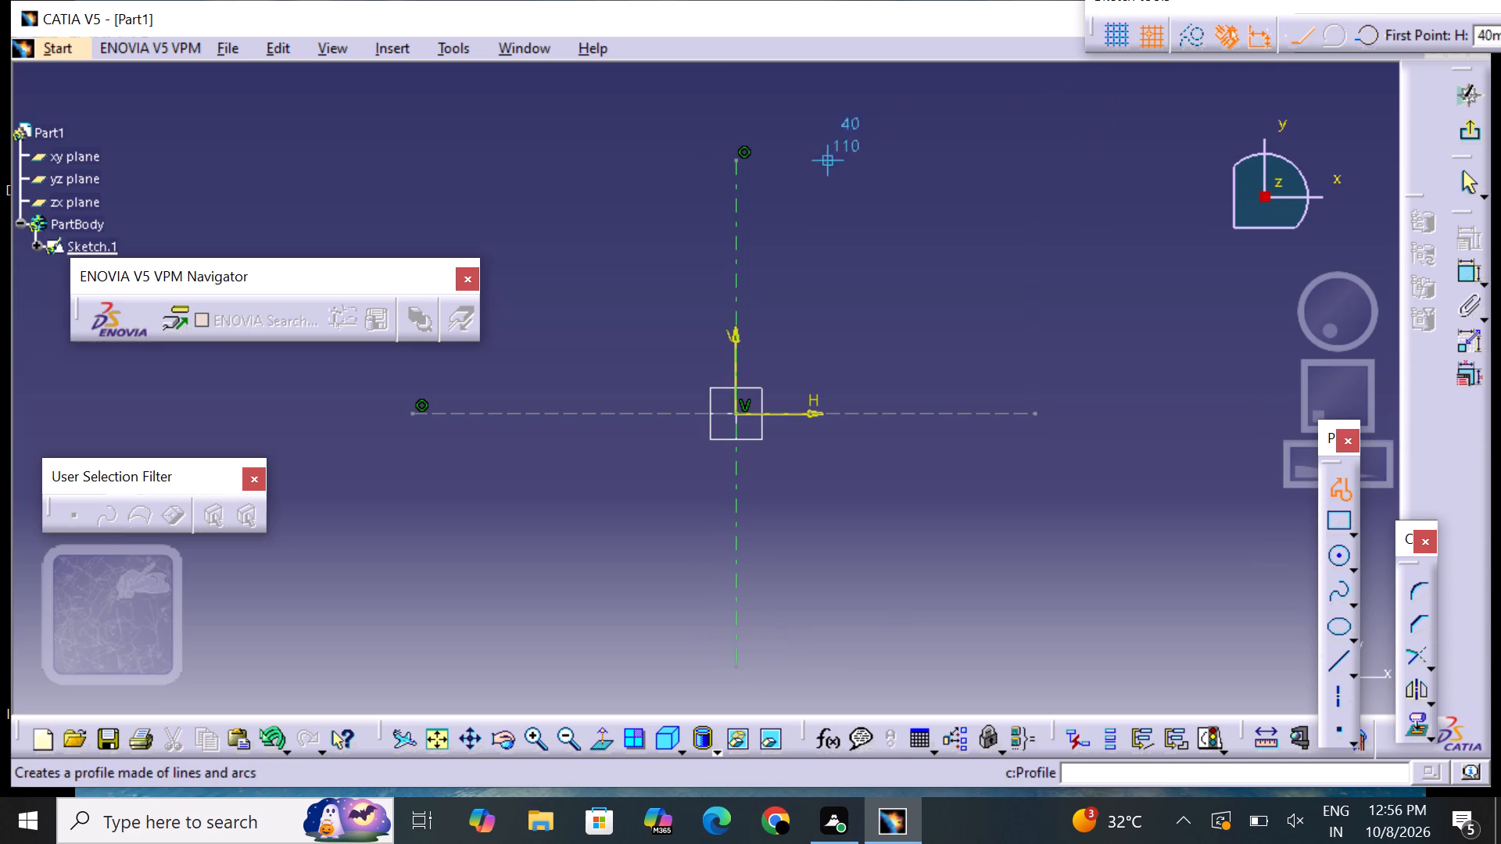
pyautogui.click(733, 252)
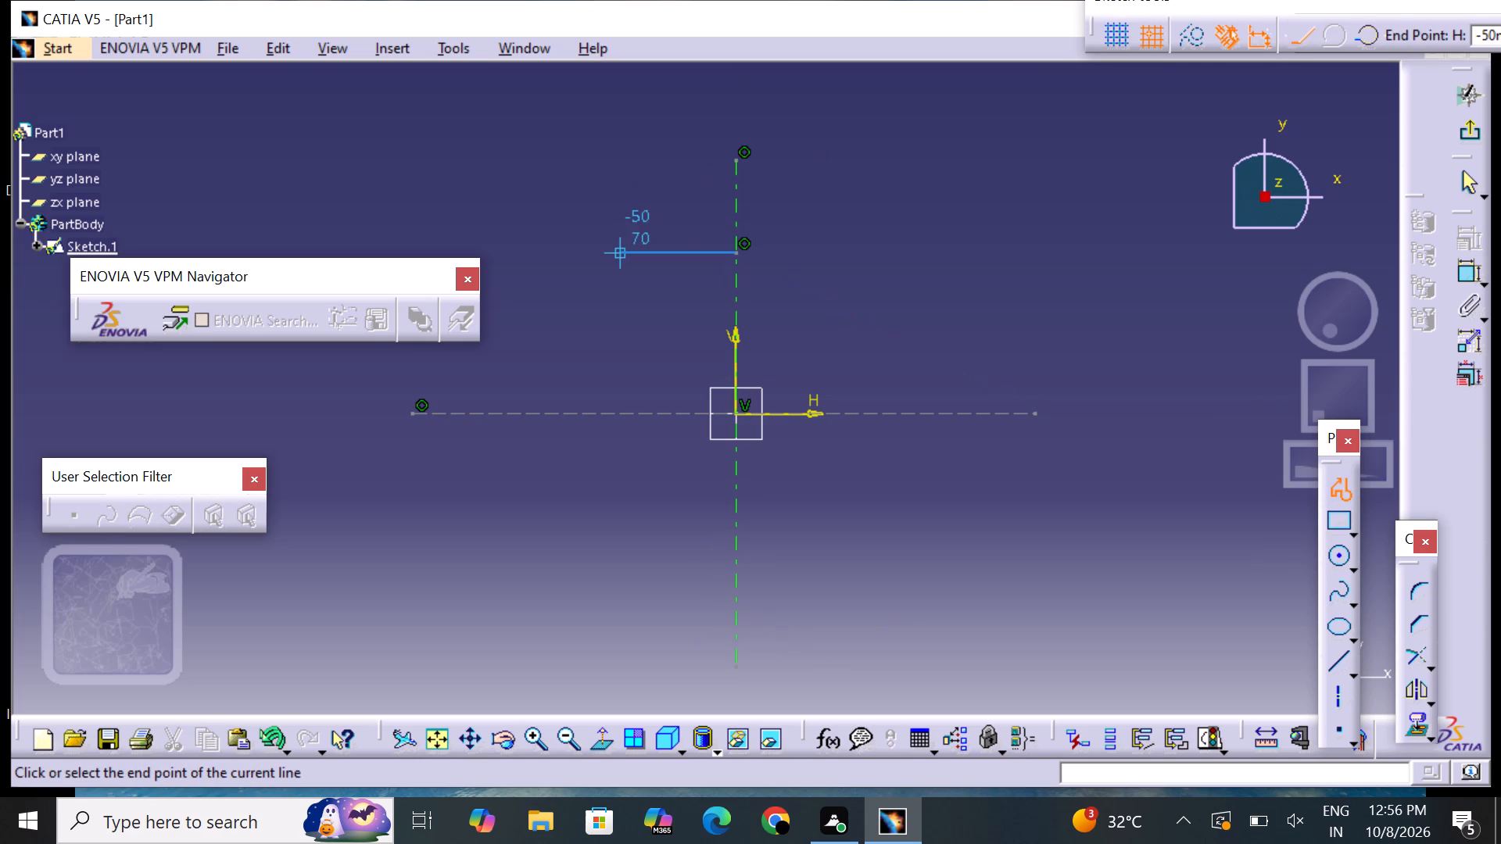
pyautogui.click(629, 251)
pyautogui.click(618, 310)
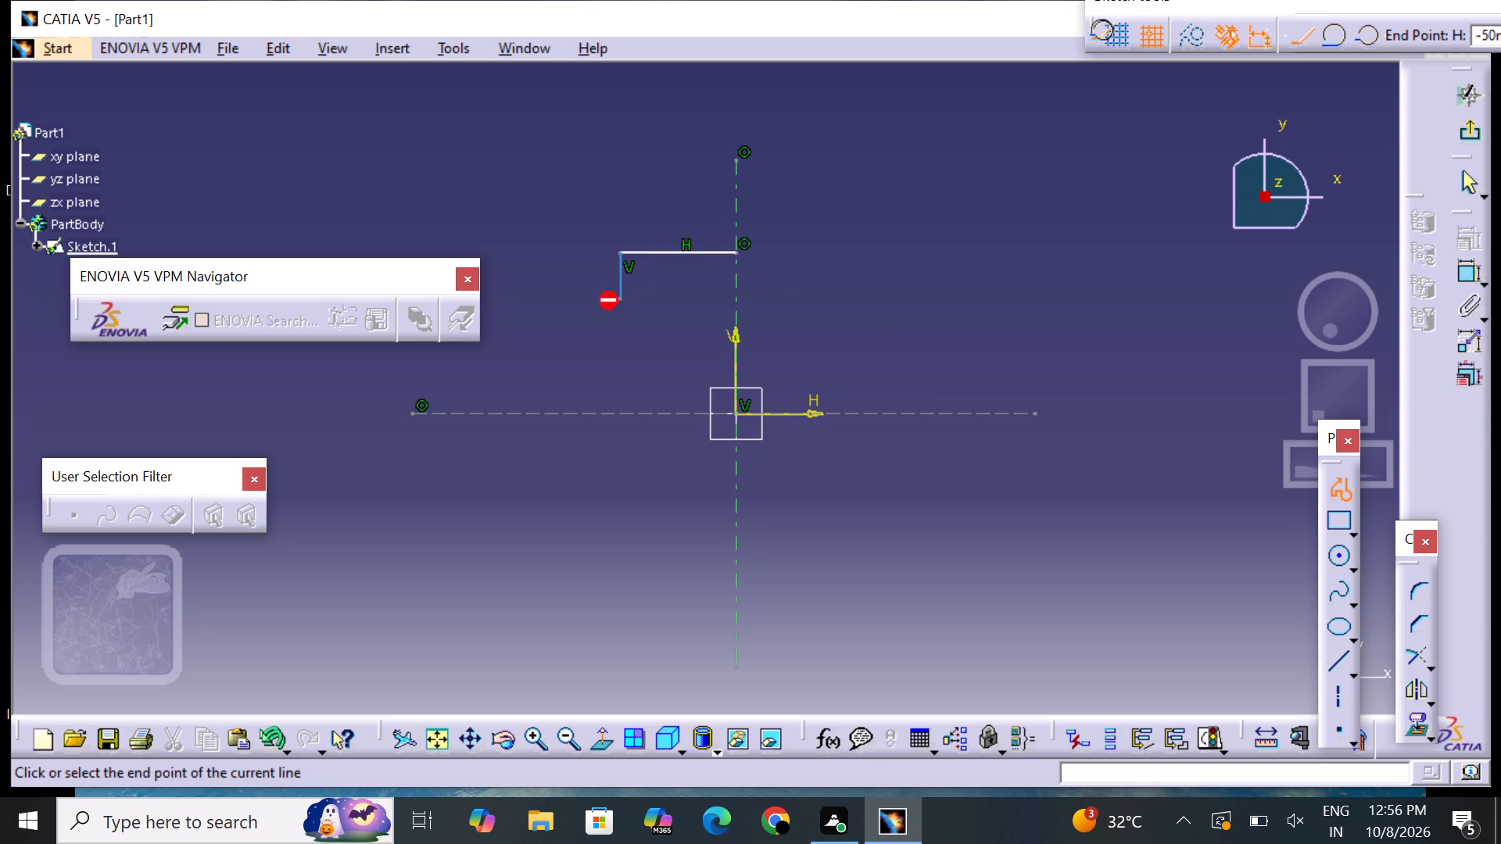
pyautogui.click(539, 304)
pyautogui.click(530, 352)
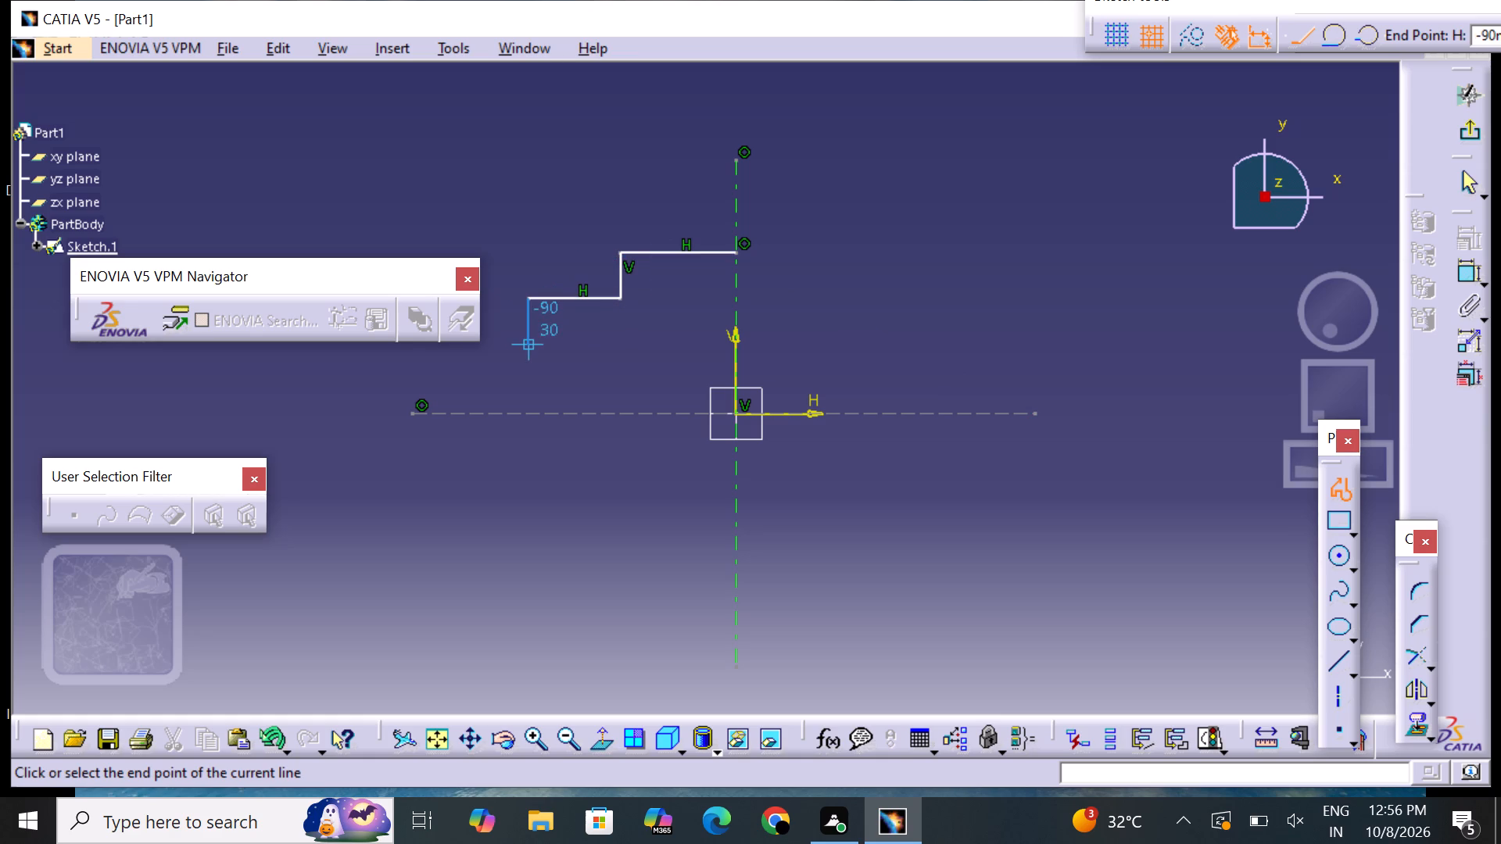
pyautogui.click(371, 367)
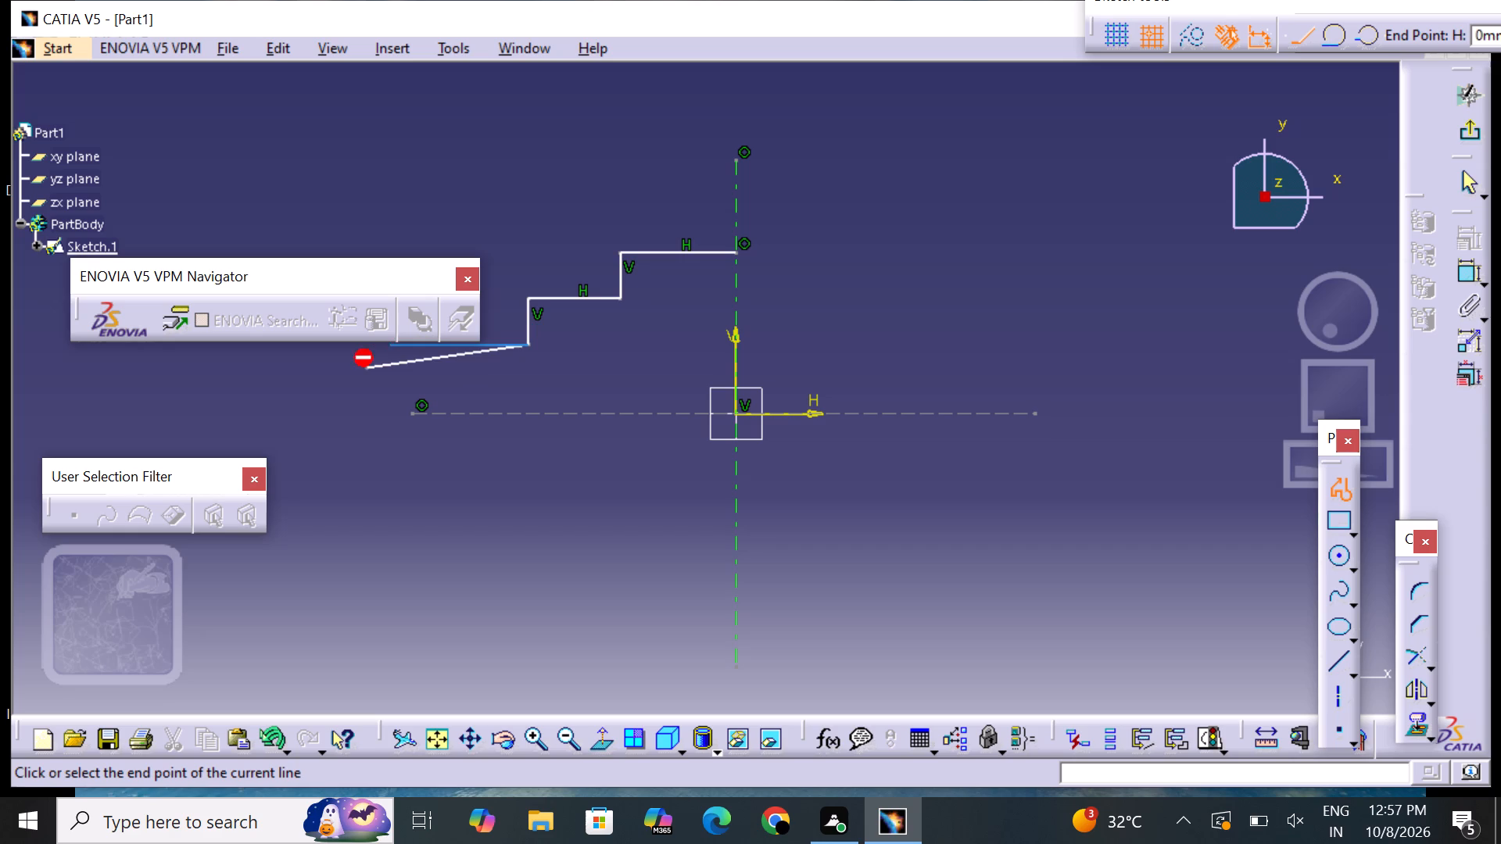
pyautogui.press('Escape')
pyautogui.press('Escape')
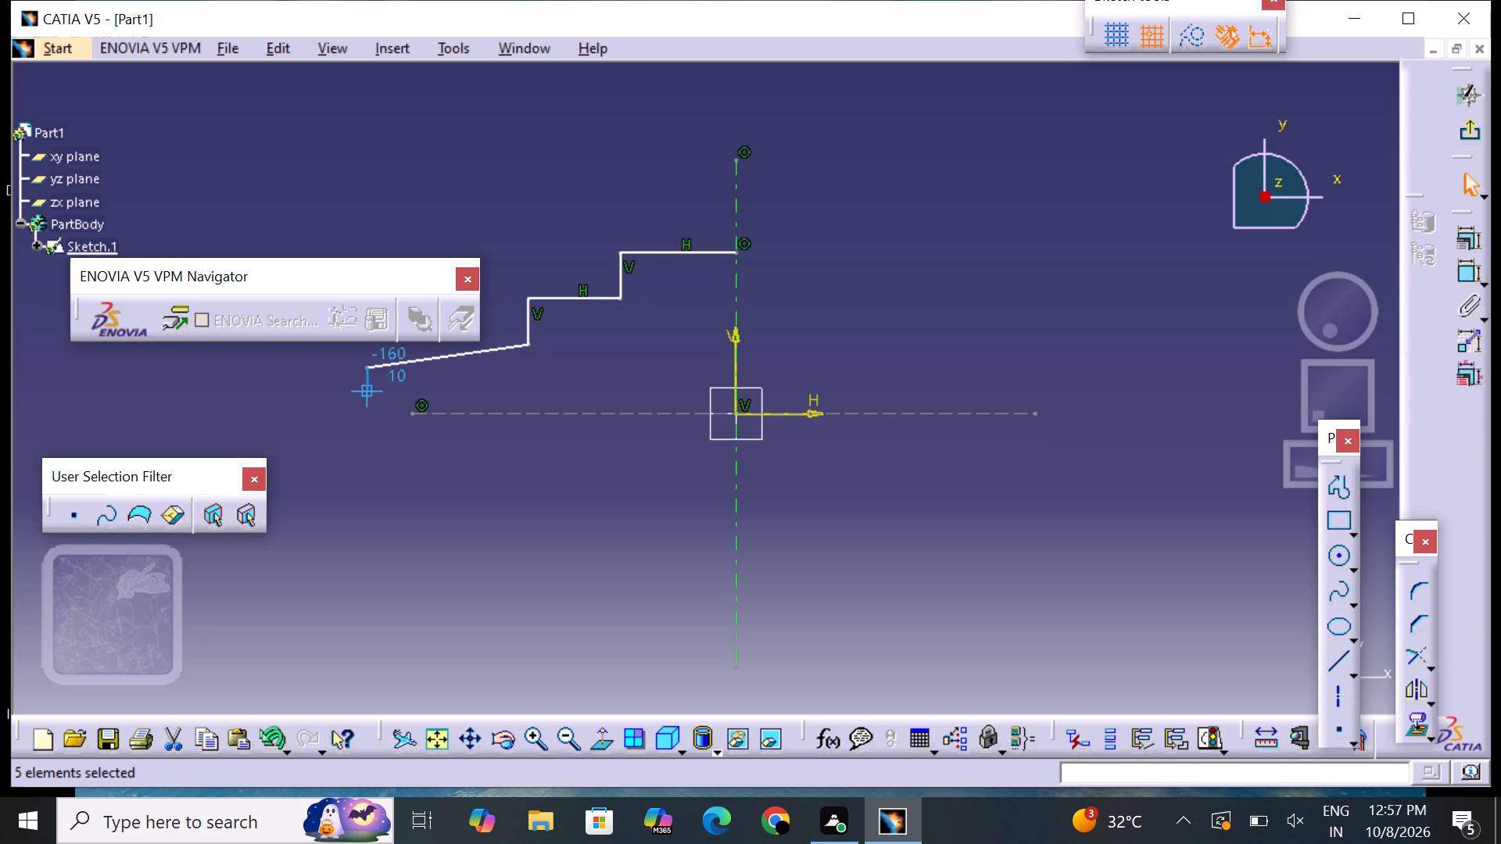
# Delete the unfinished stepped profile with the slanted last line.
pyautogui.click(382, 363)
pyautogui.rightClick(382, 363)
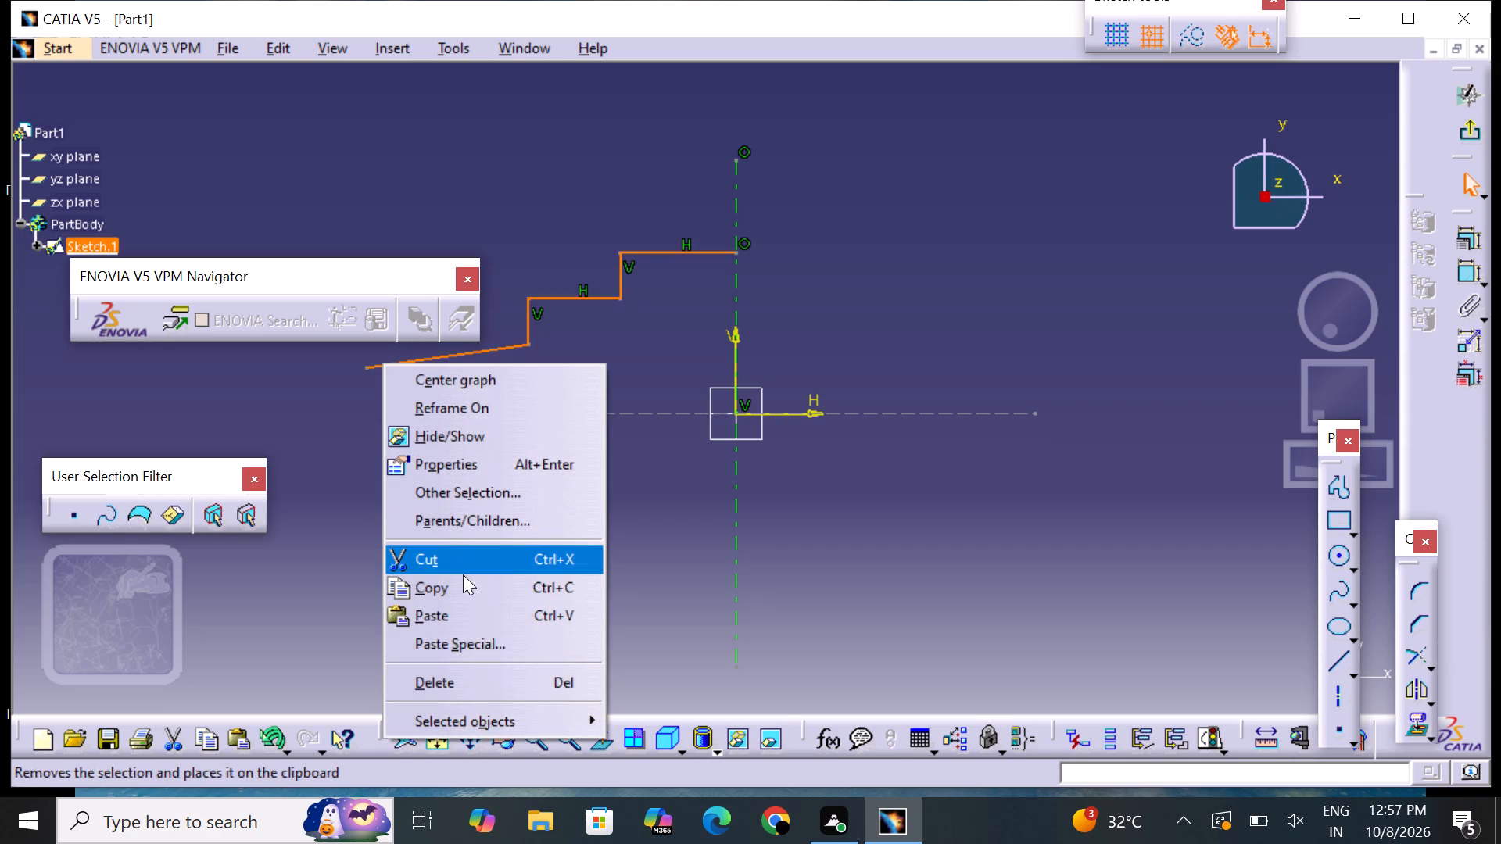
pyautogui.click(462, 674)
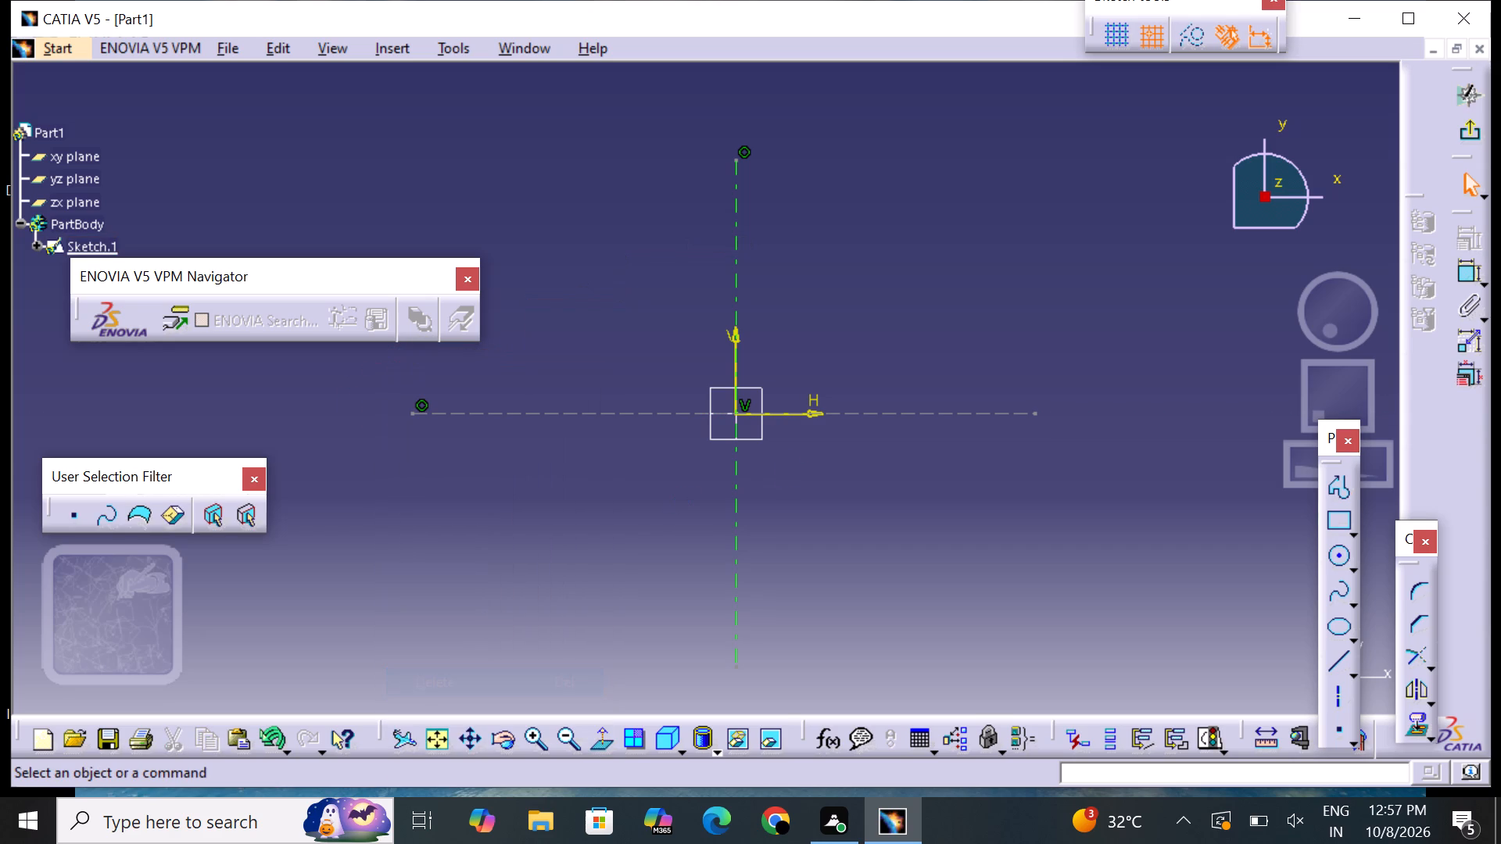
# Sketch the profile's upper steps from the vertical axis at about V 80 mm out to a vertical end edge about 50 mm long.
pyautogui.click(1338, 479)
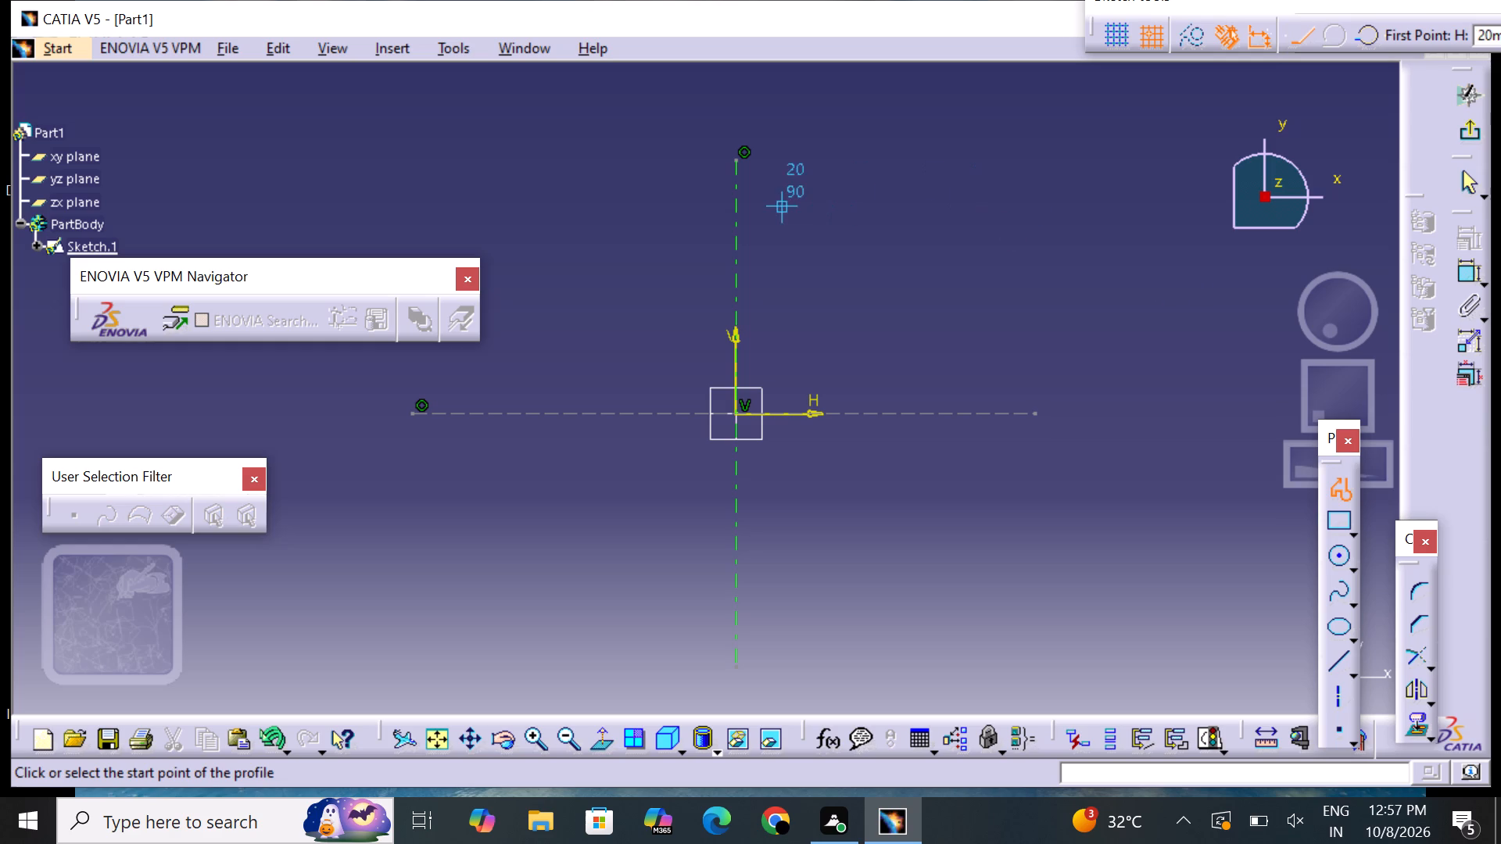
pyautogui.click(743, 232)
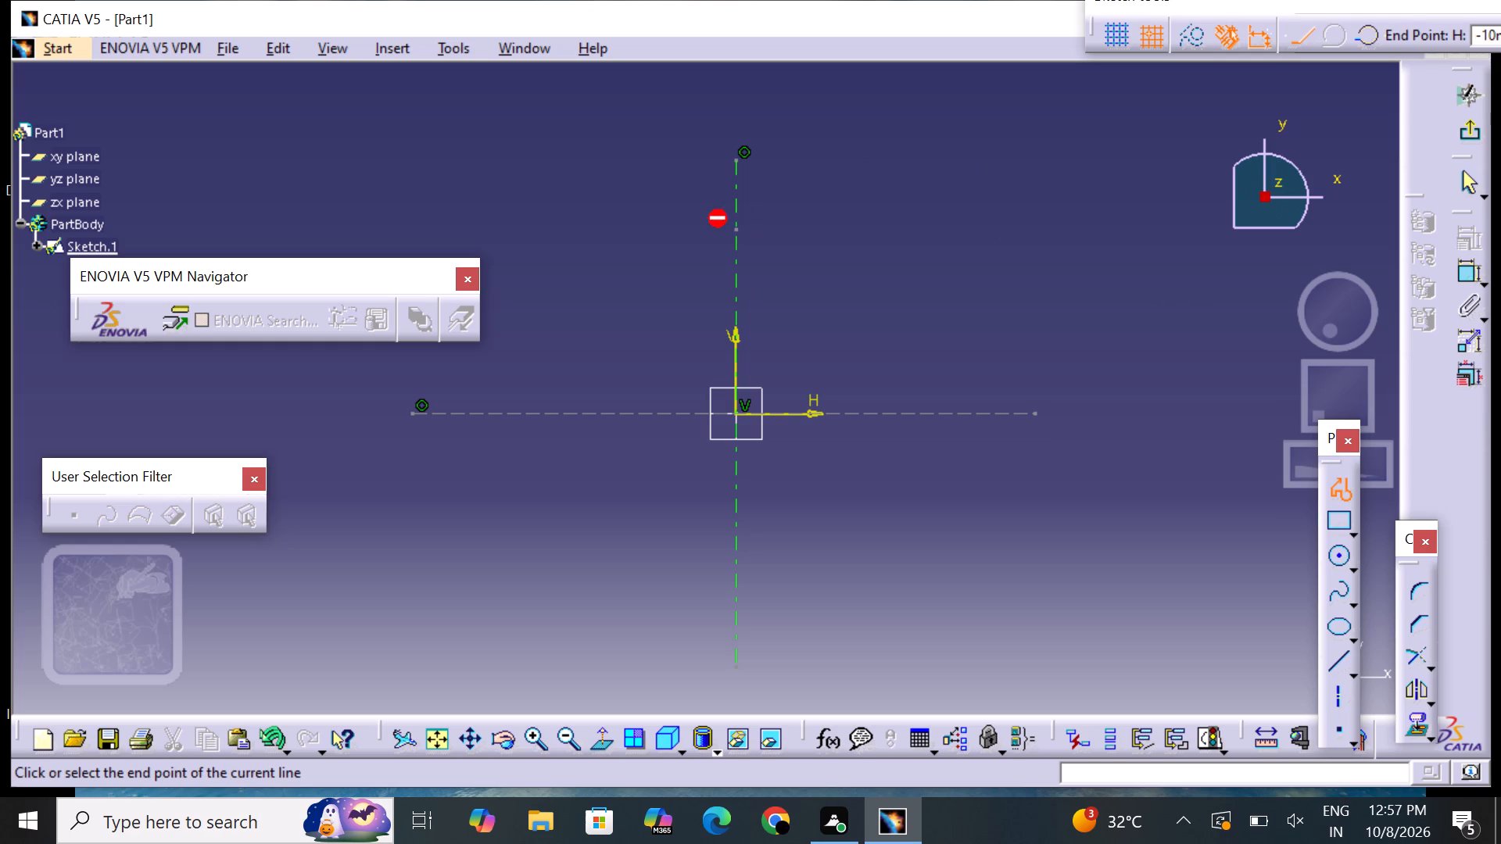
pyautogui.click(637, 229)
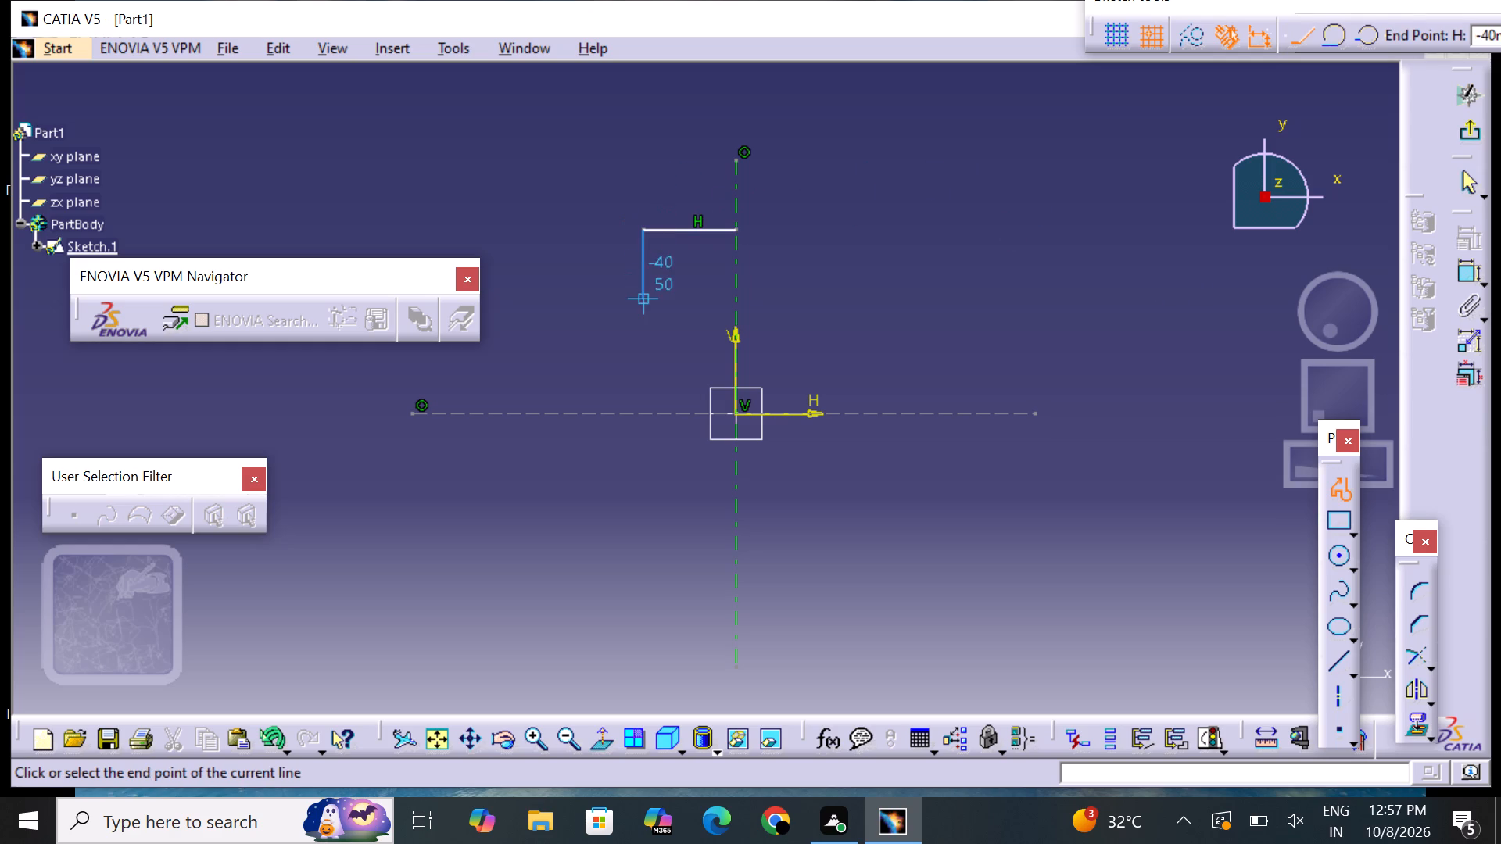
pyautogui.click(633, 302)
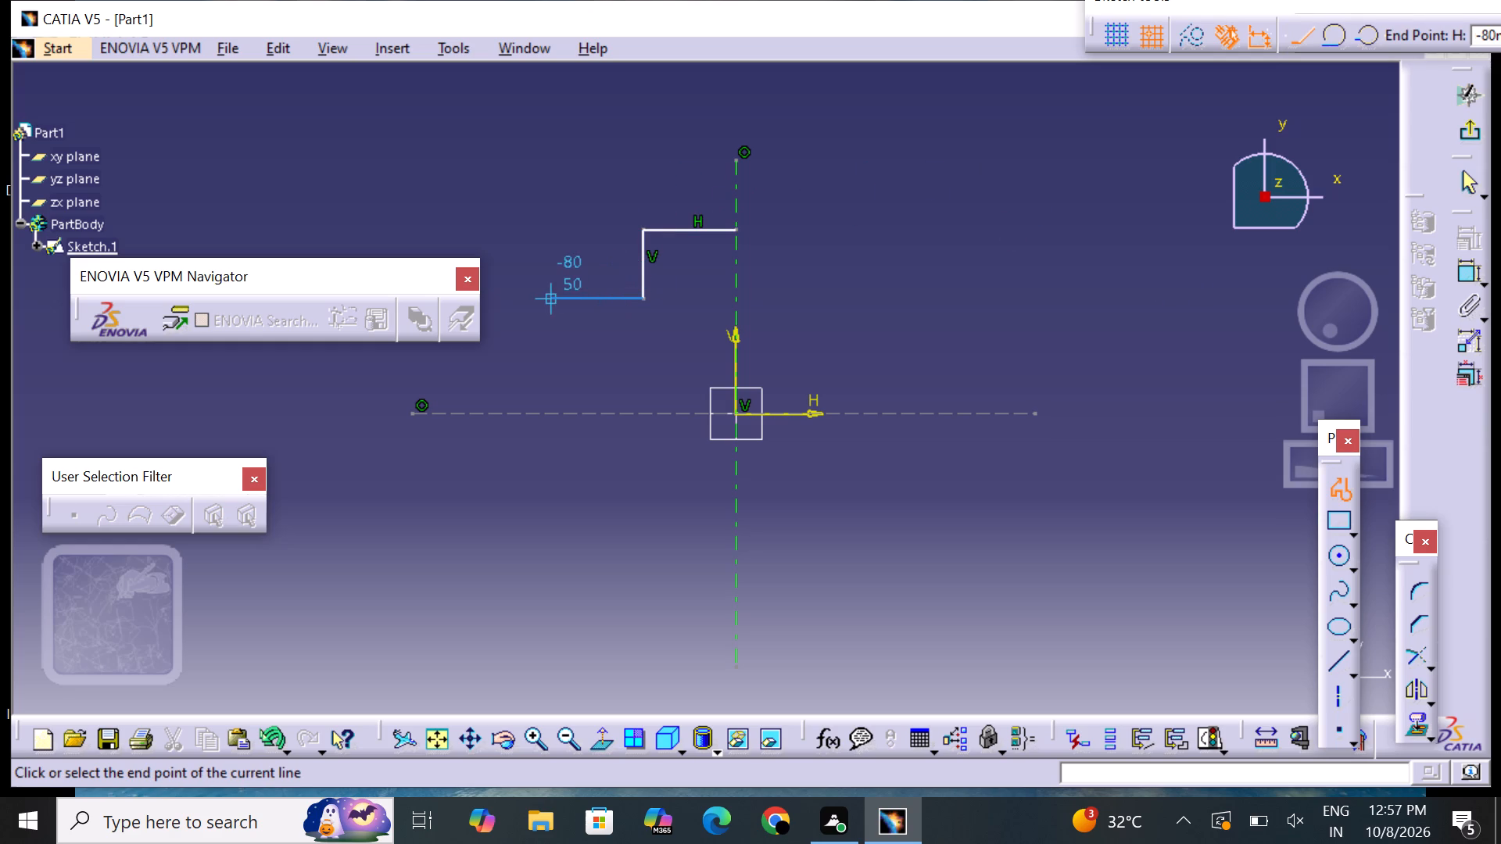
pyautogui.click(549, 293)
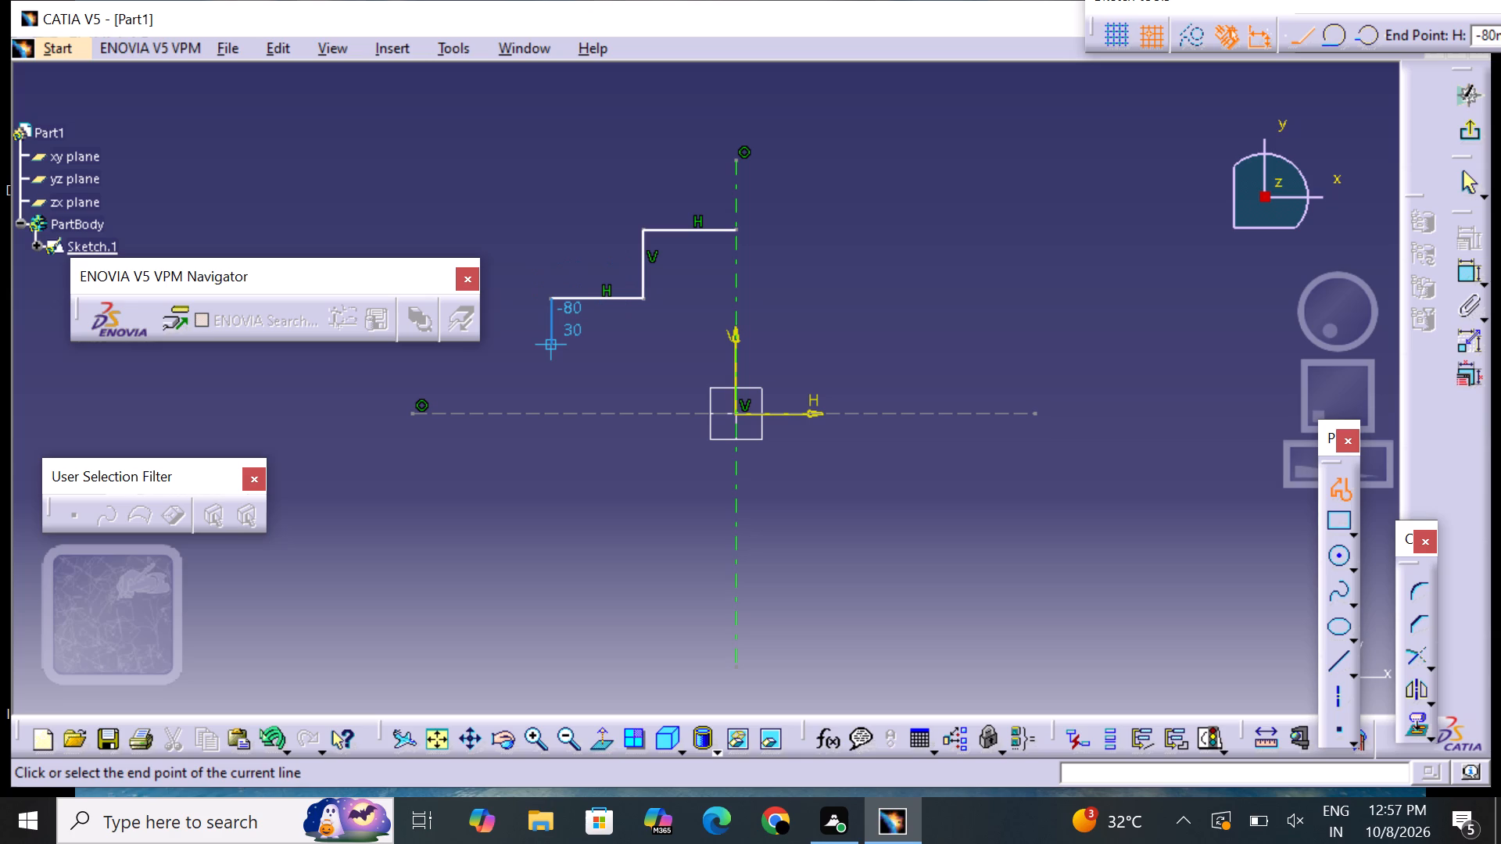
pyautogui.click(546, 352)
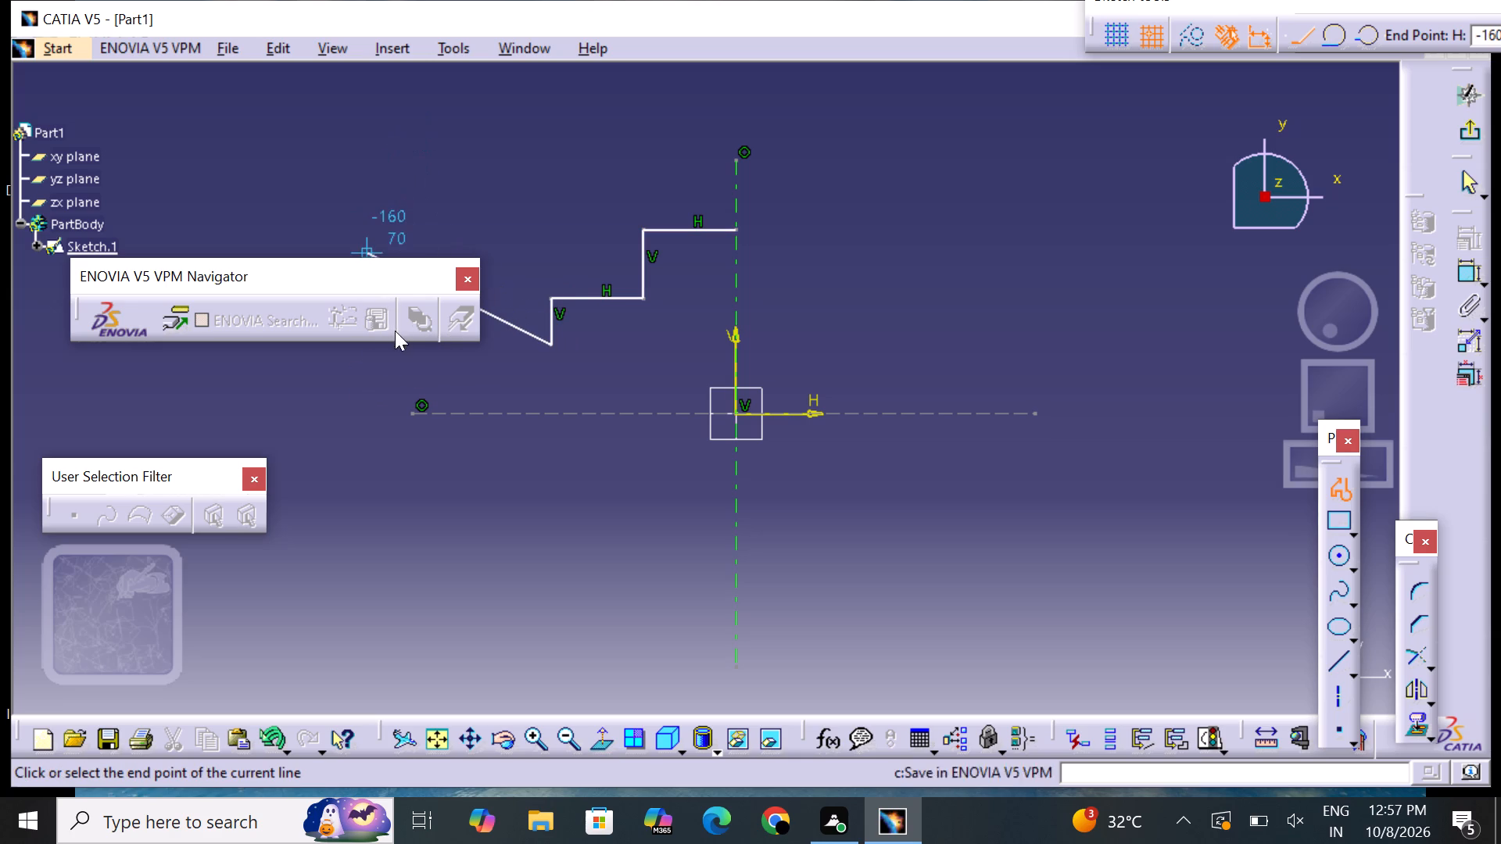
pyautogui.click(435, 355)
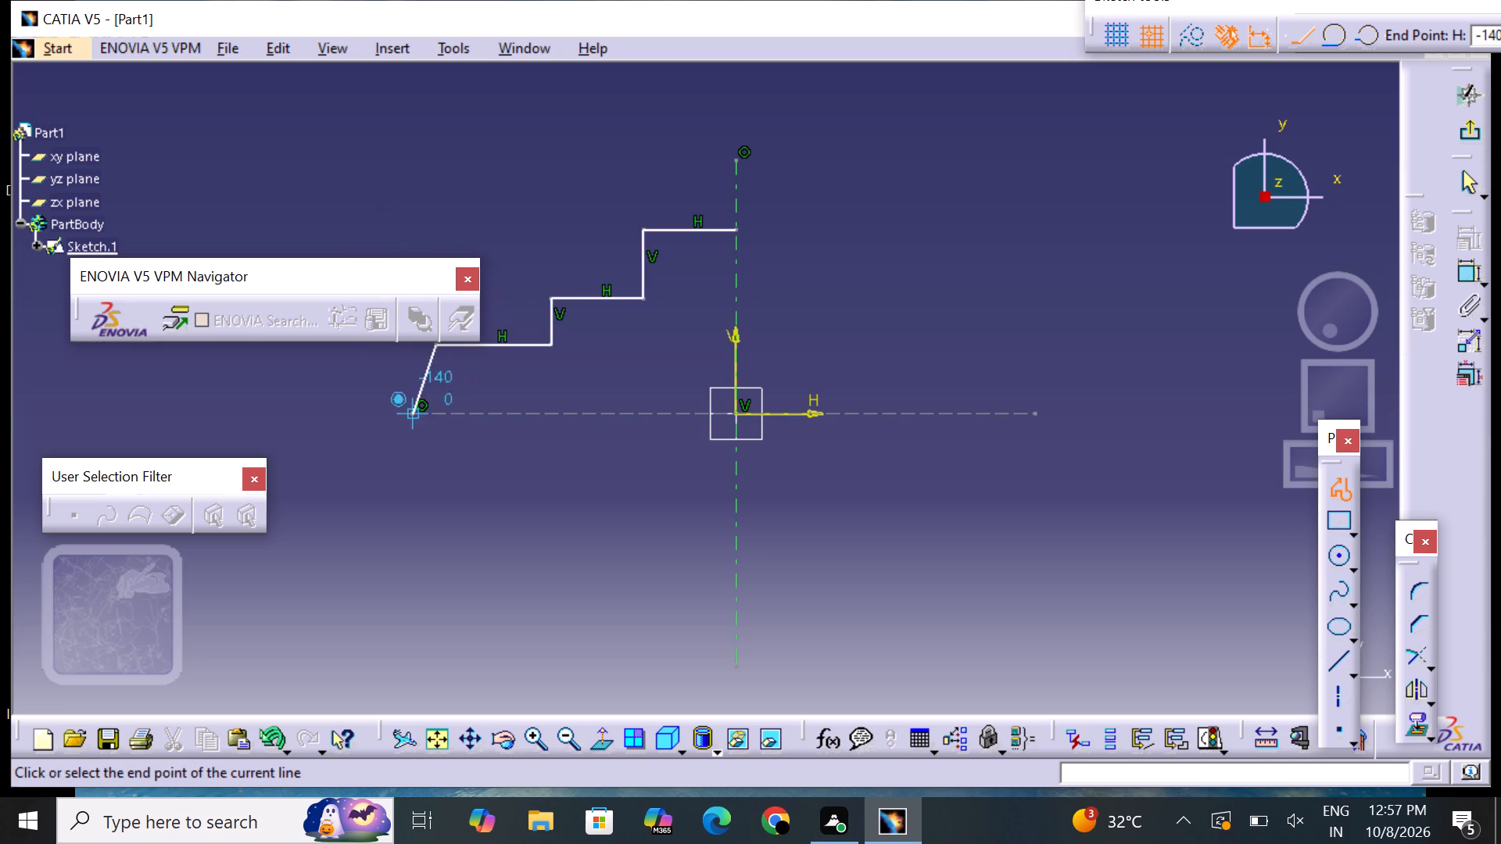
pyautogui.click(428, 450)
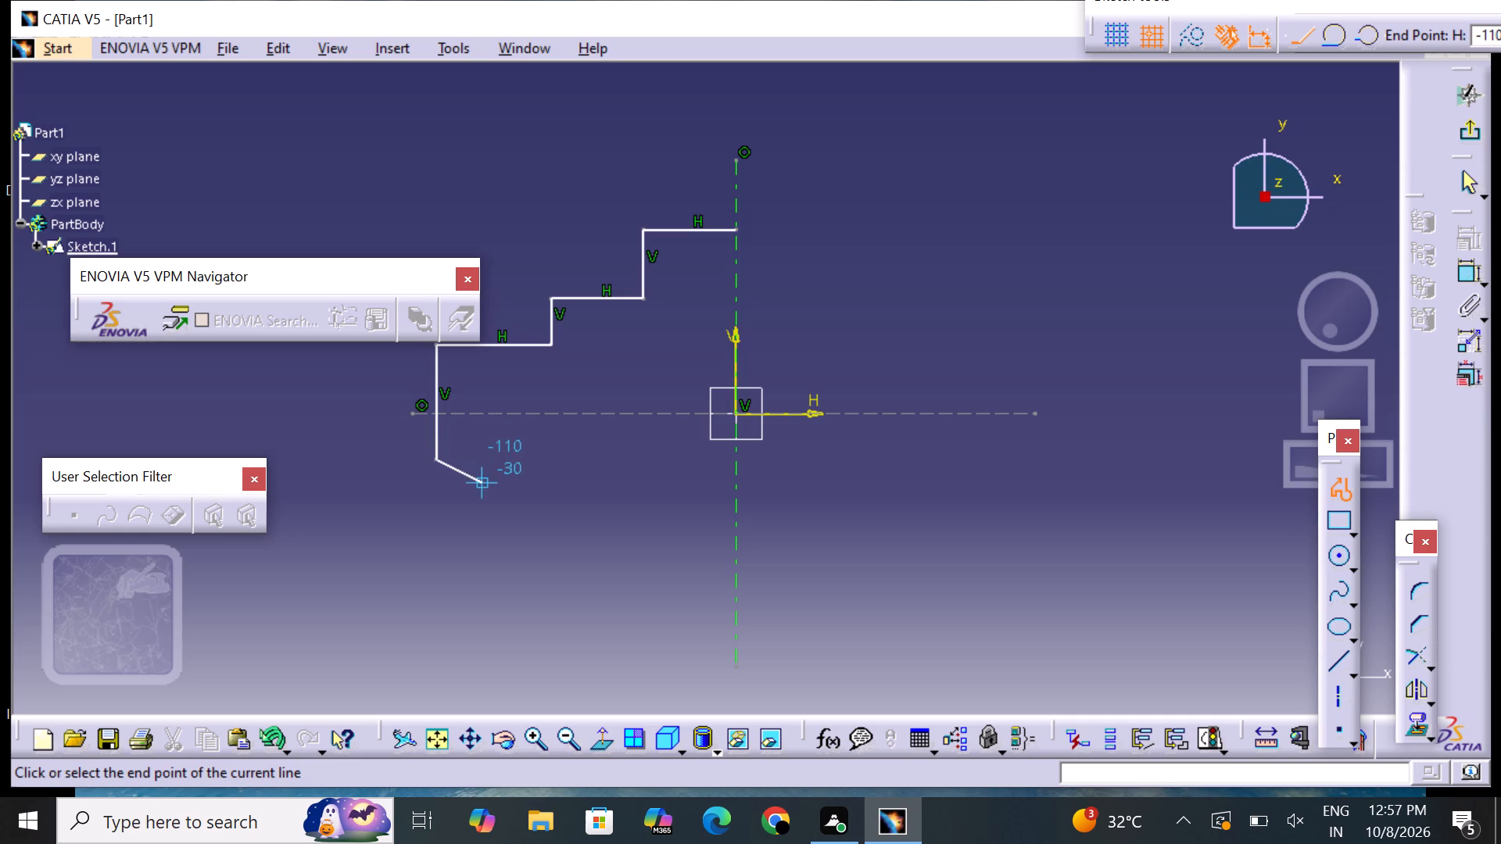
# Continue the profile with matching lower steps back to the vertical axis, ending at about V -70 mm.
pyautogui.click(551, 459)
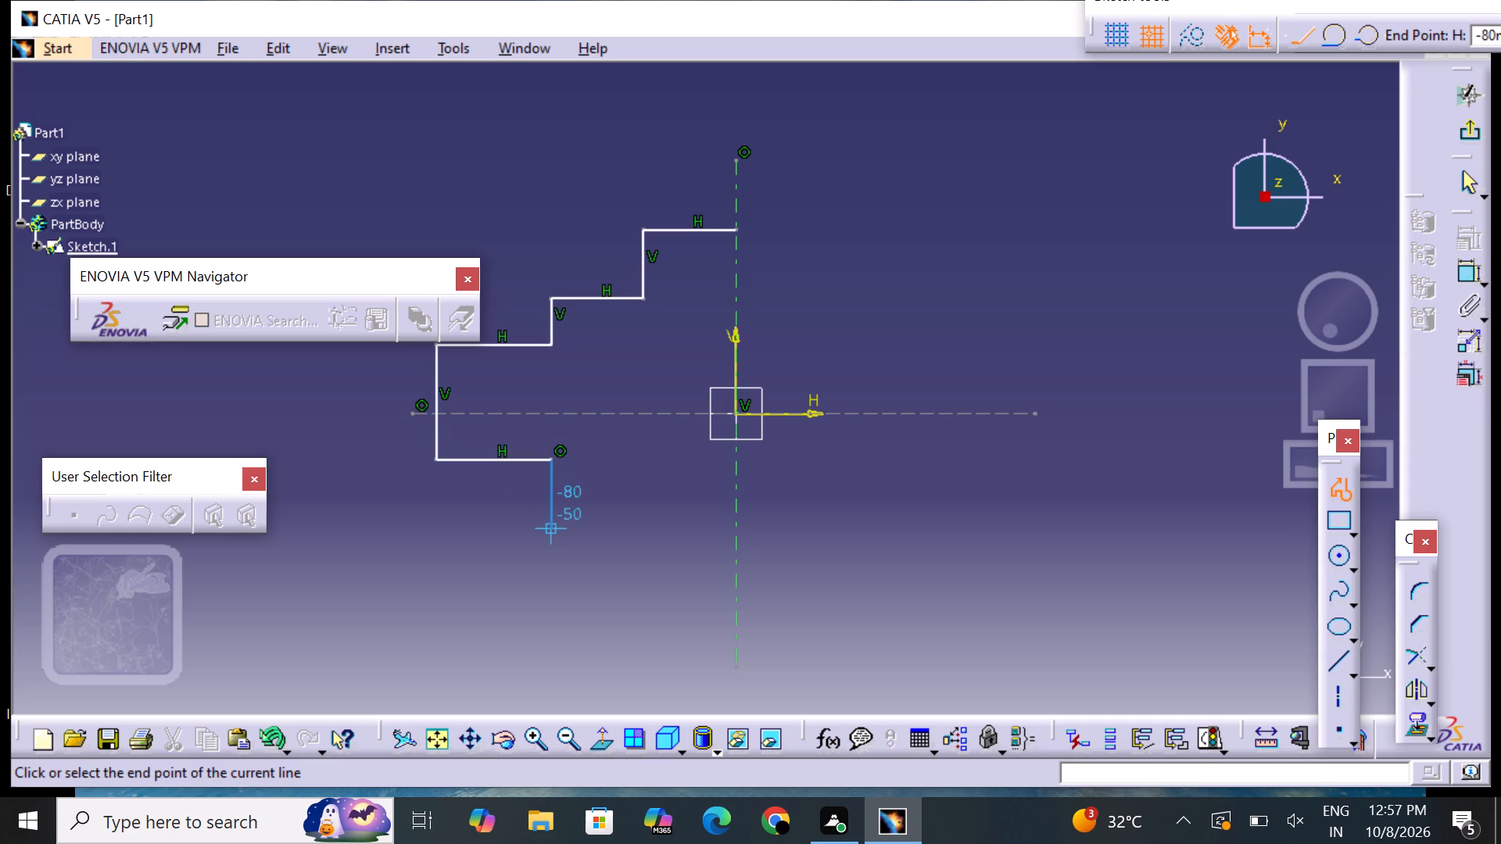
pyautogui.click(551, 527)
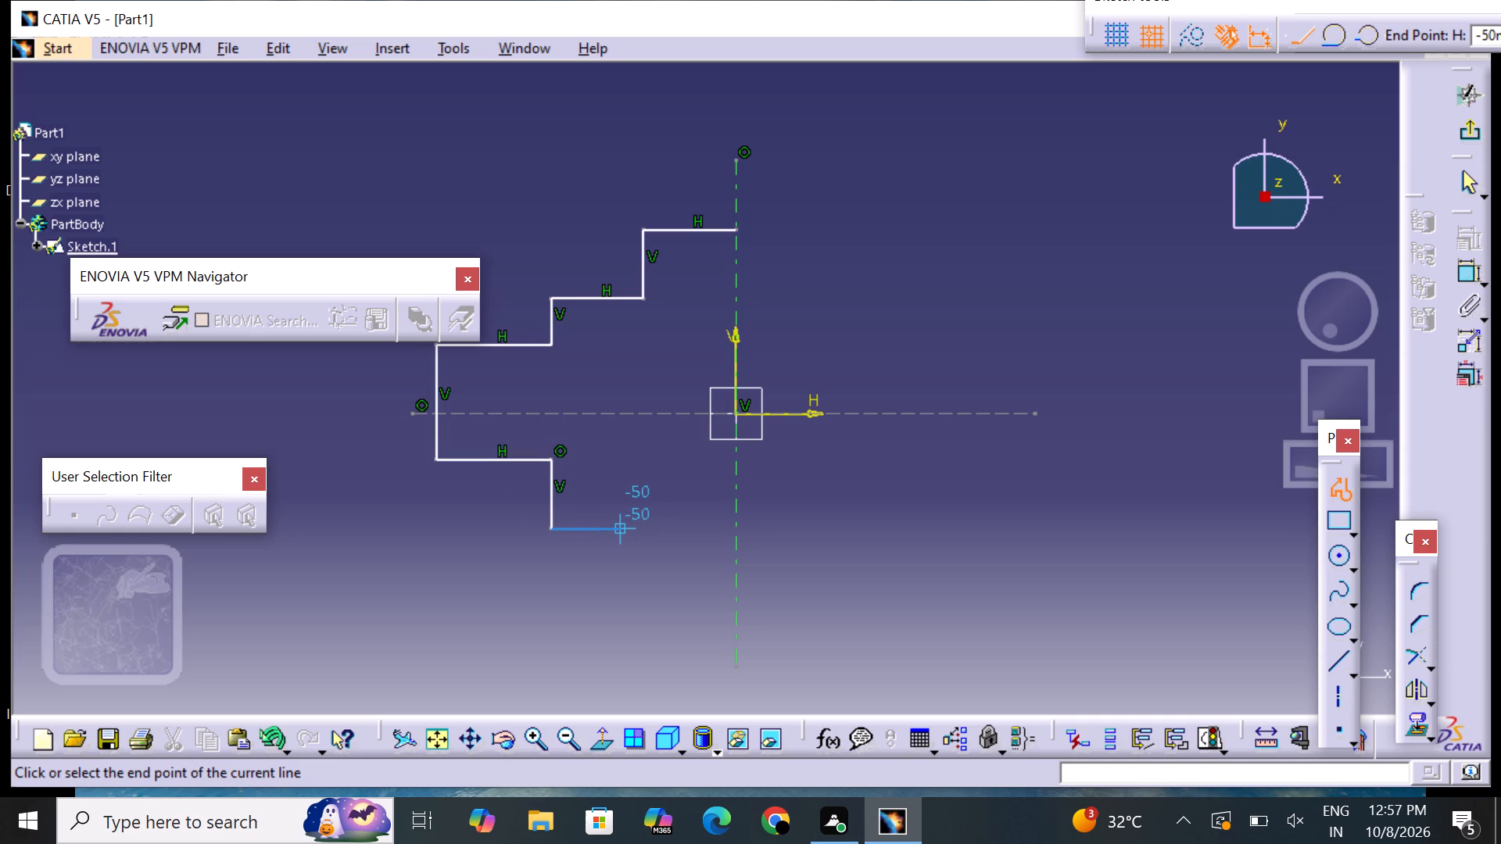
pyautogui.click(641, 524)
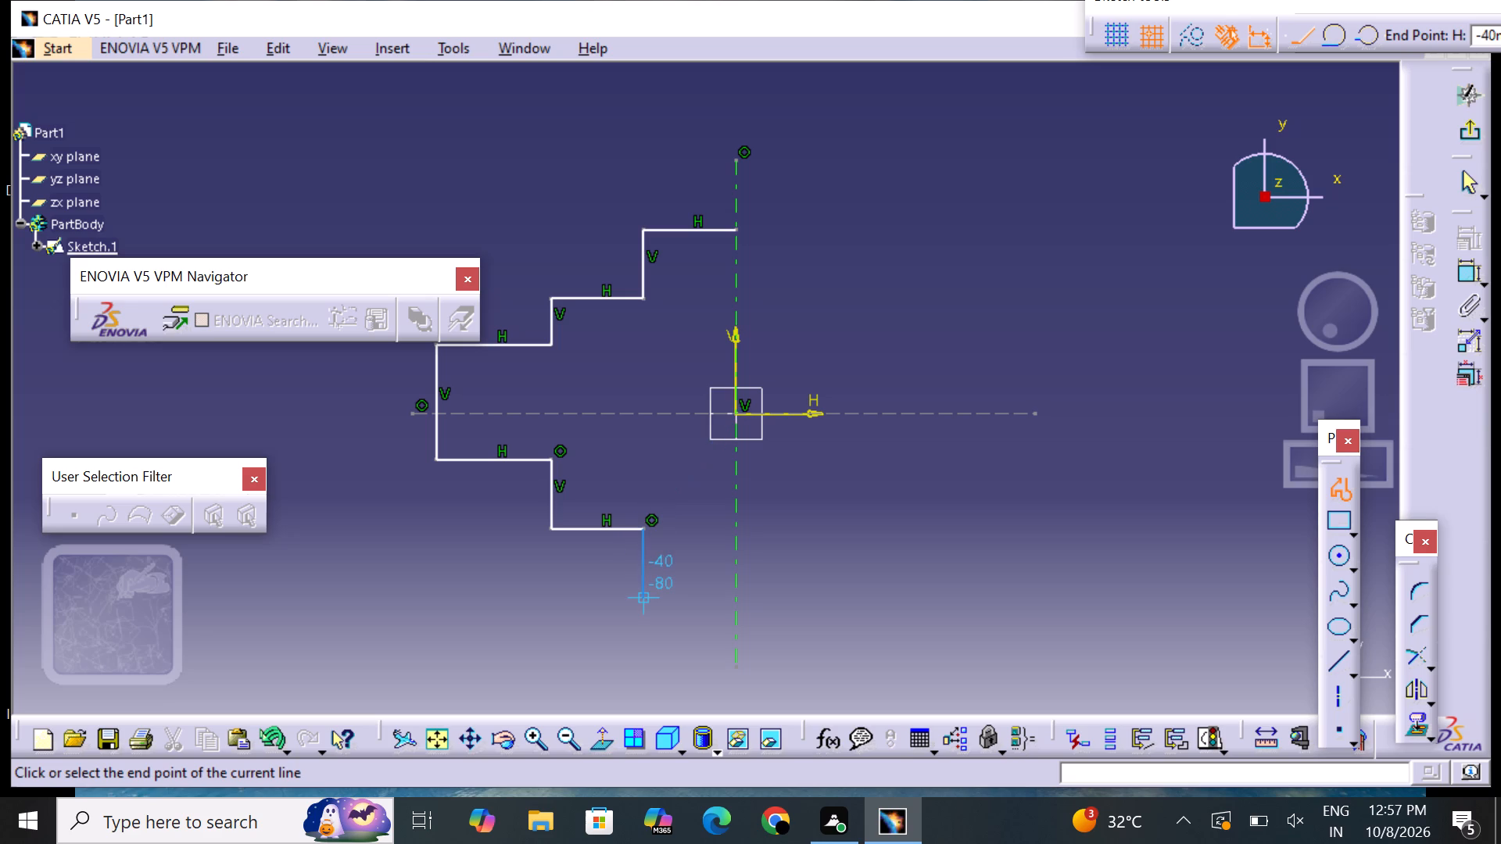
pyautogui.click(647, 565)
pyautogui.click(729, 564)
pyautogui.press('Escape')
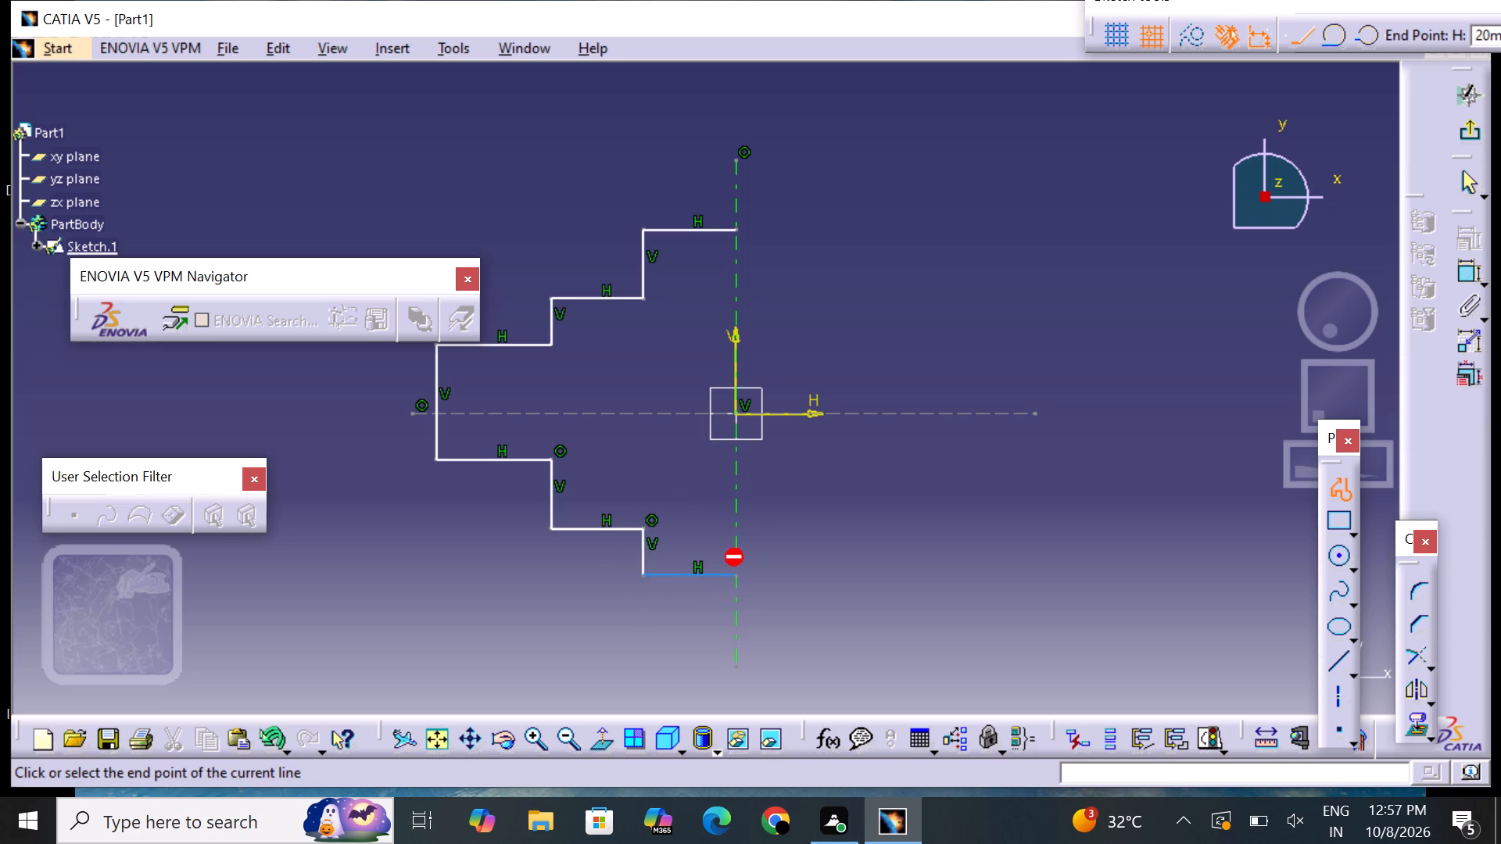
pyautogui.press('Escape')
pyautogui.press('Escape')
pyautogui.press('Escape')
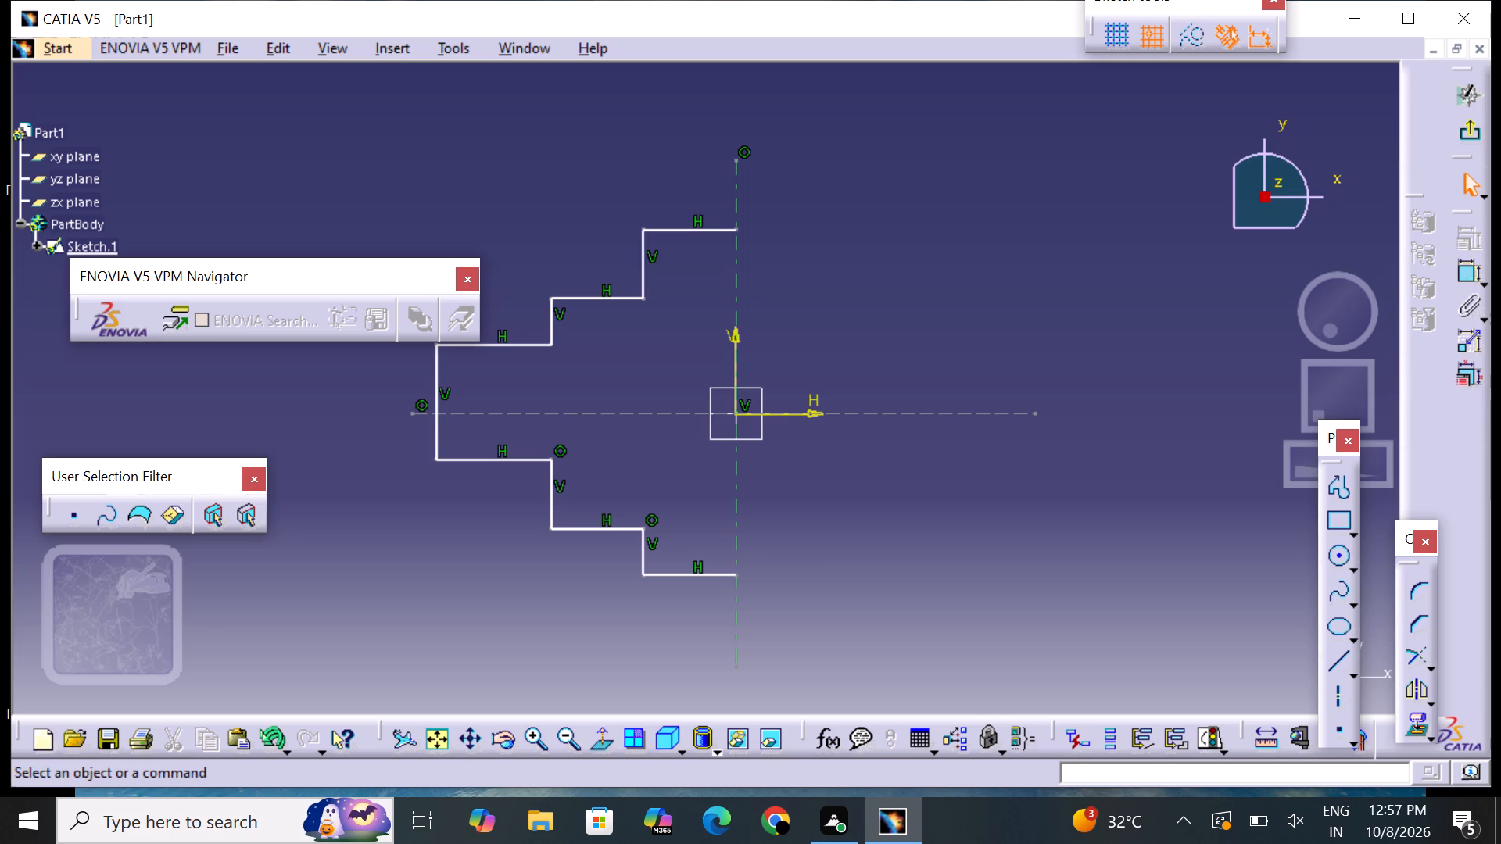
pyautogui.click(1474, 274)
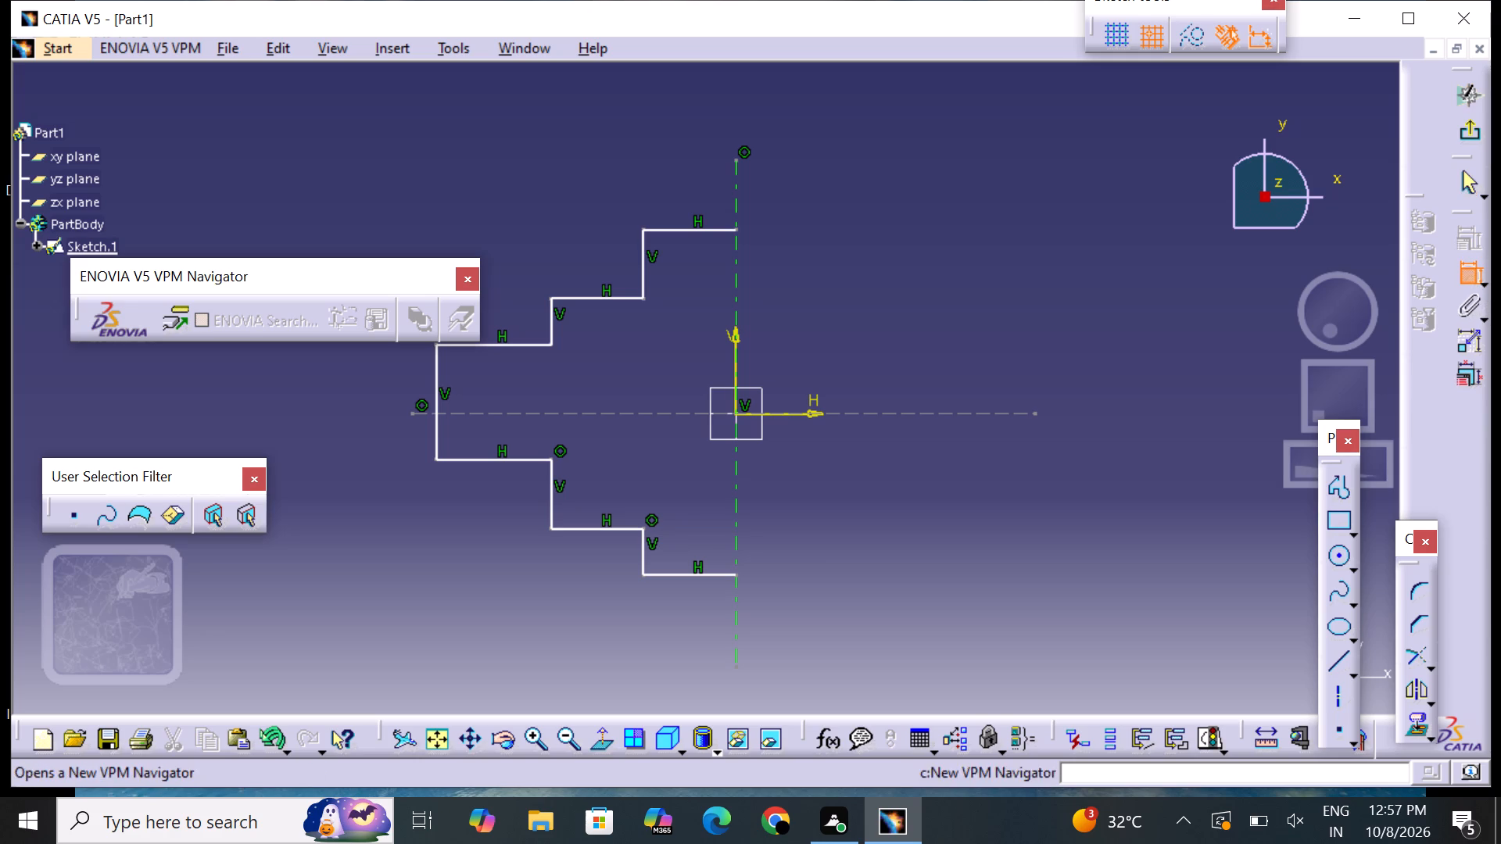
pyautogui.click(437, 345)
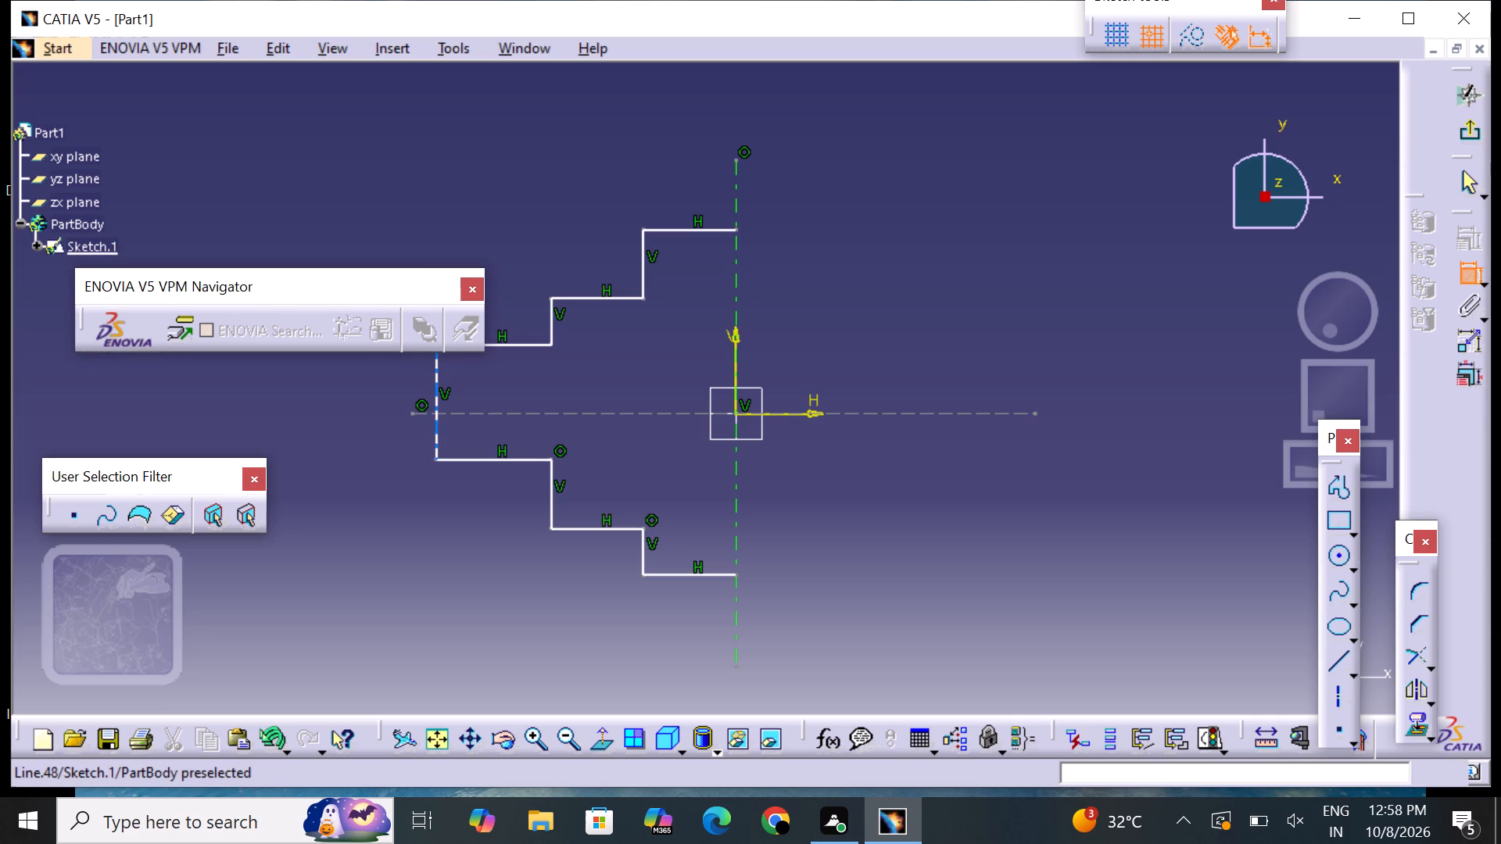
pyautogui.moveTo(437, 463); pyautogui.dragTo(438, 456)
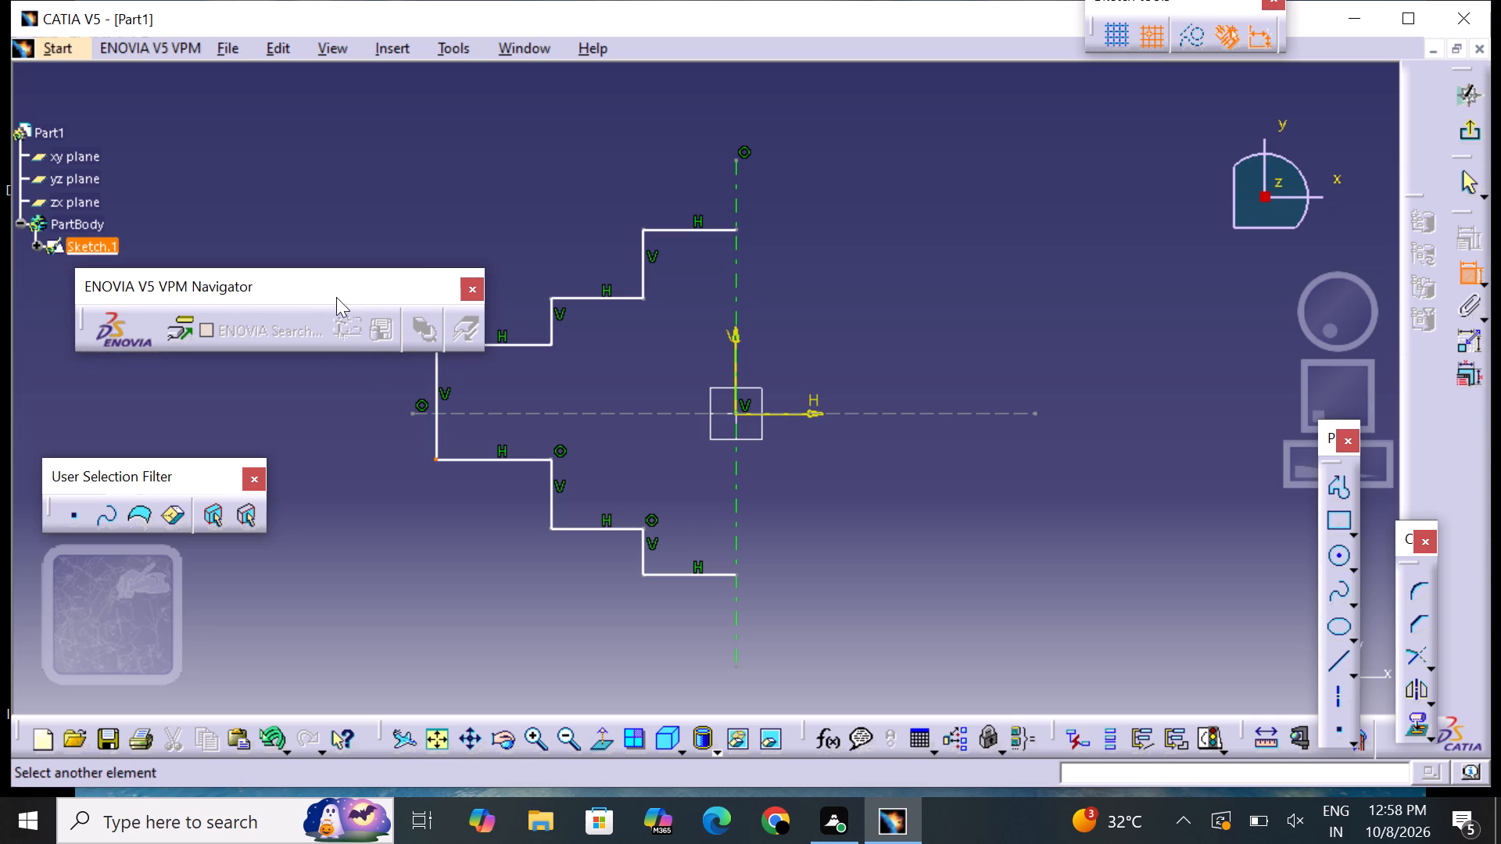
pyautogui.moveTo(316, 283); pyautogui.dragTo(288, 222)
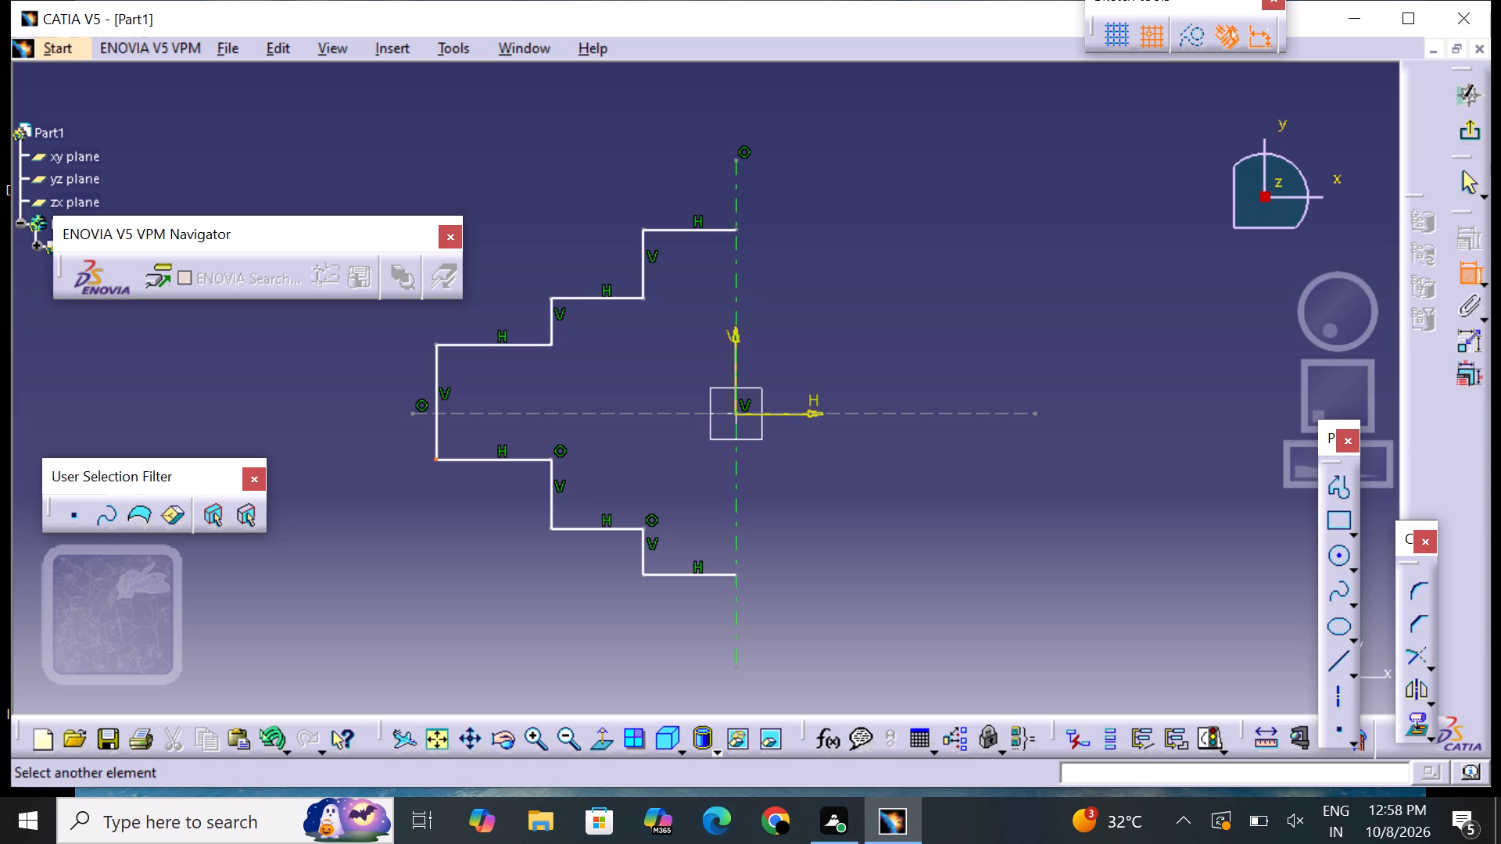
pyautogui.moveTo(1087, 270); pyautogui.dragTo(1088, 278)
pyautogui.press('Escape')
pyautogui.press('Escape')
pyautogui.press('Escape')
# Dimension the height of the profile's vertical end edge between its two endpoints and set it to 20 mm.
pyautogui.click(1468, 273)
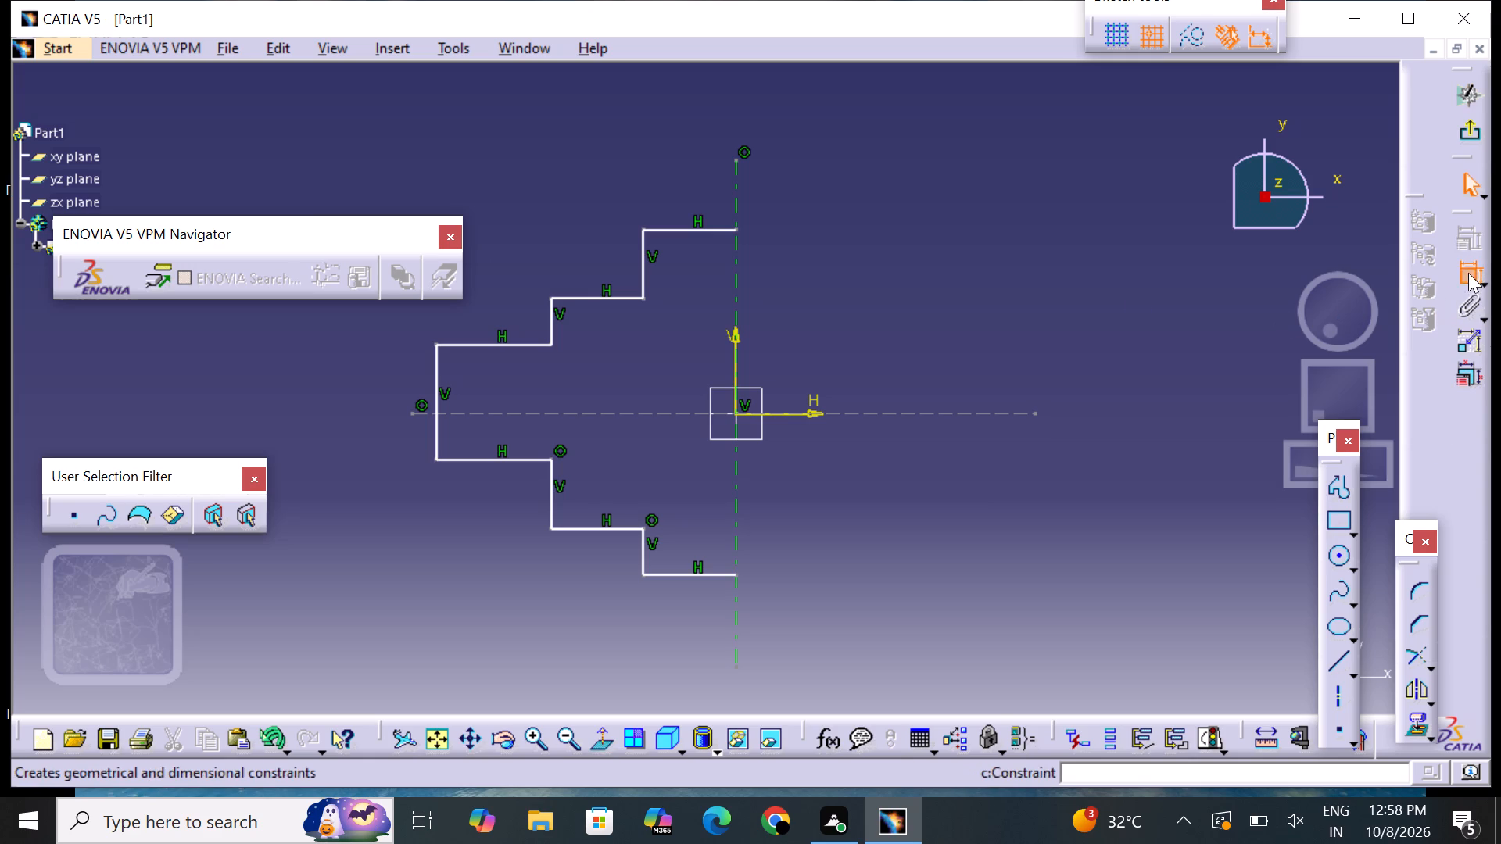
pyautogui.click(439, 349)
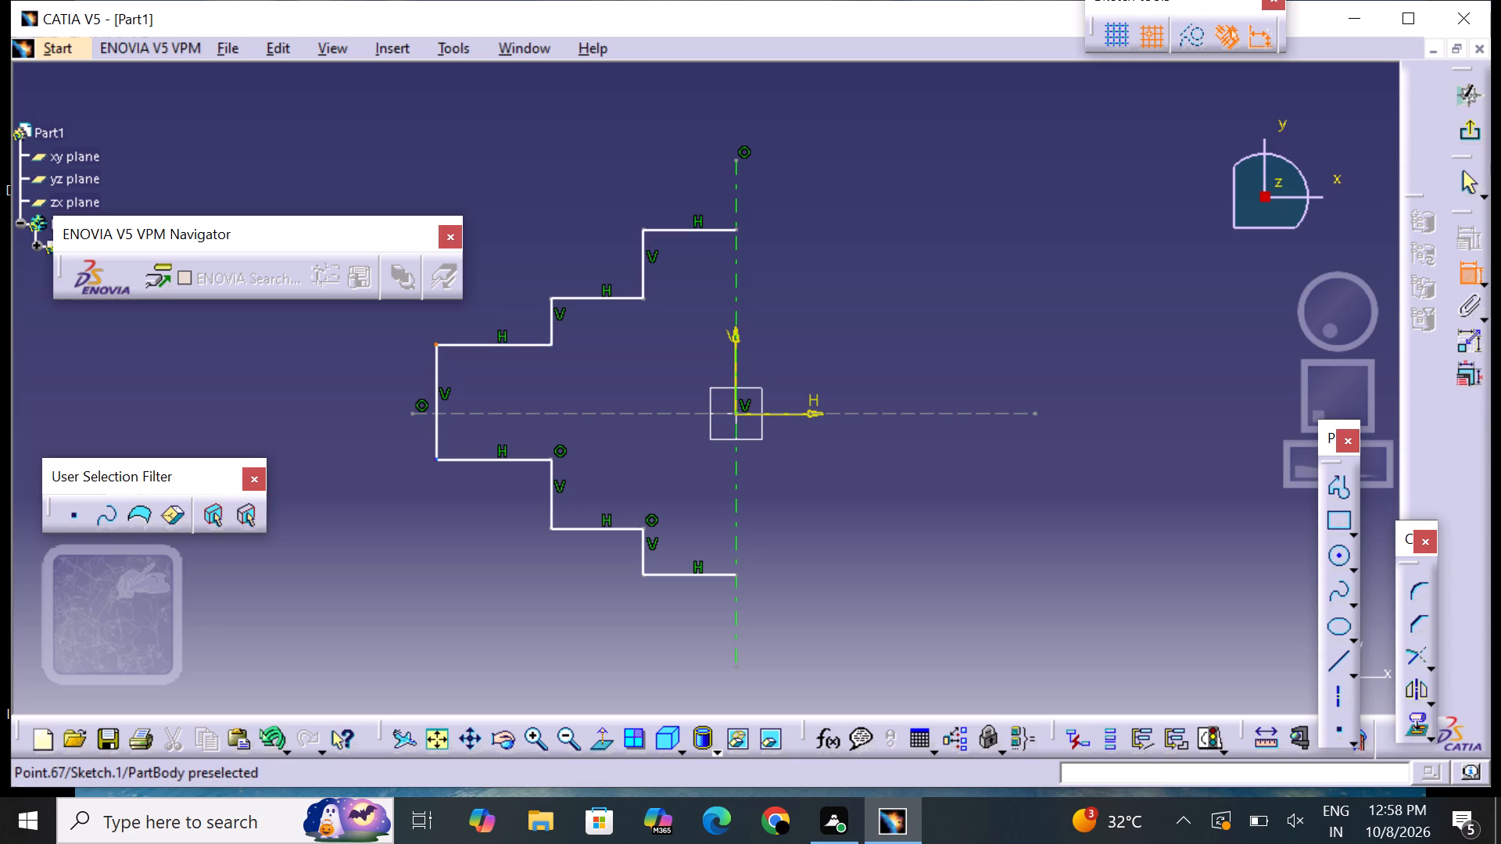
pyautogui.click(435, 456)
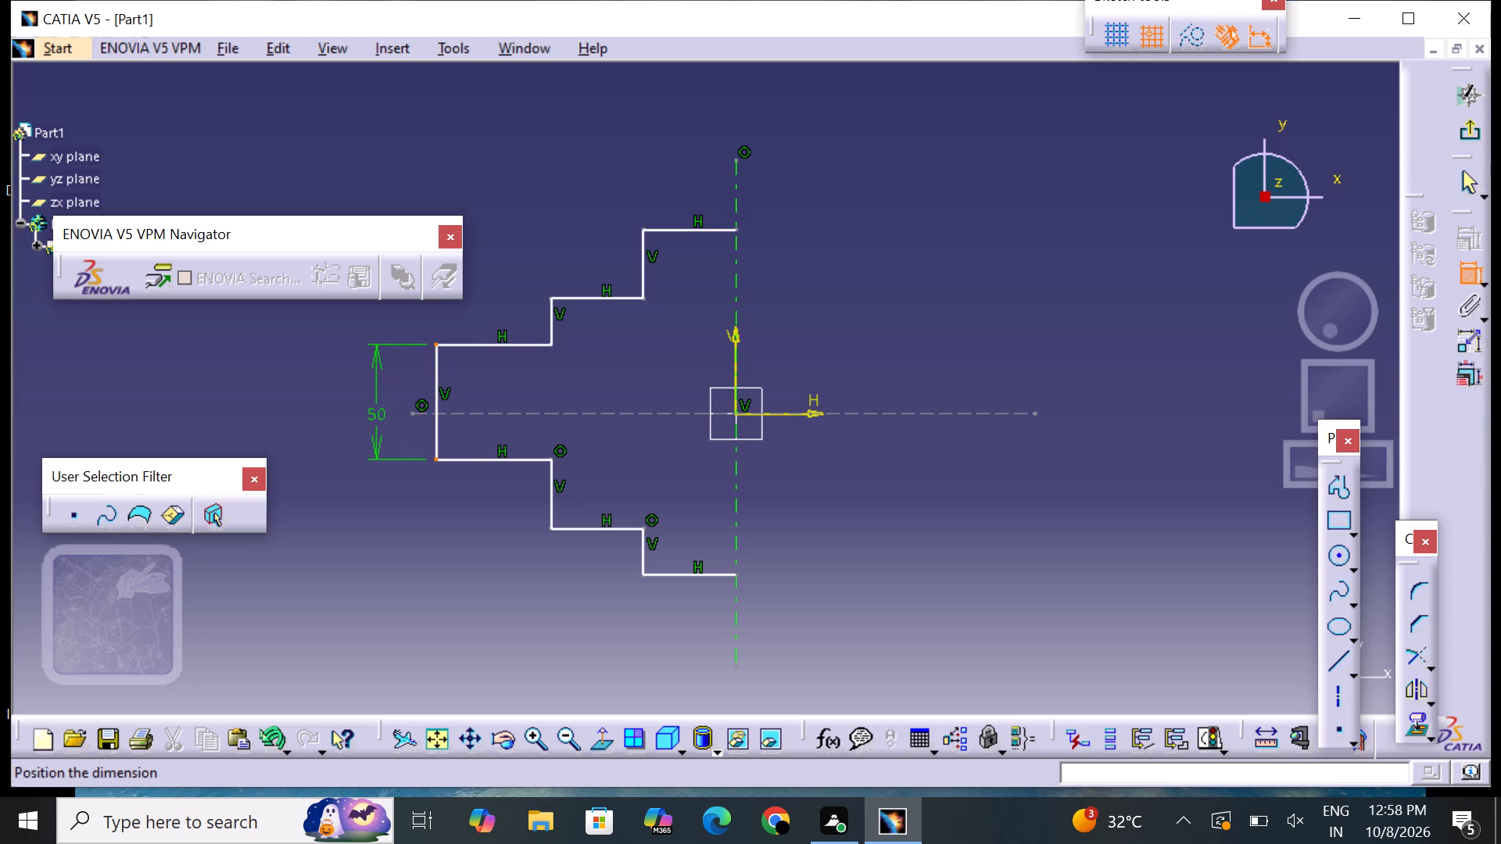
pyautogui.click(374, 413)
pyautogui.click(376, 412)
pyautogui.moveTo(378, 412); pyautogui.dragTo(359, 427)
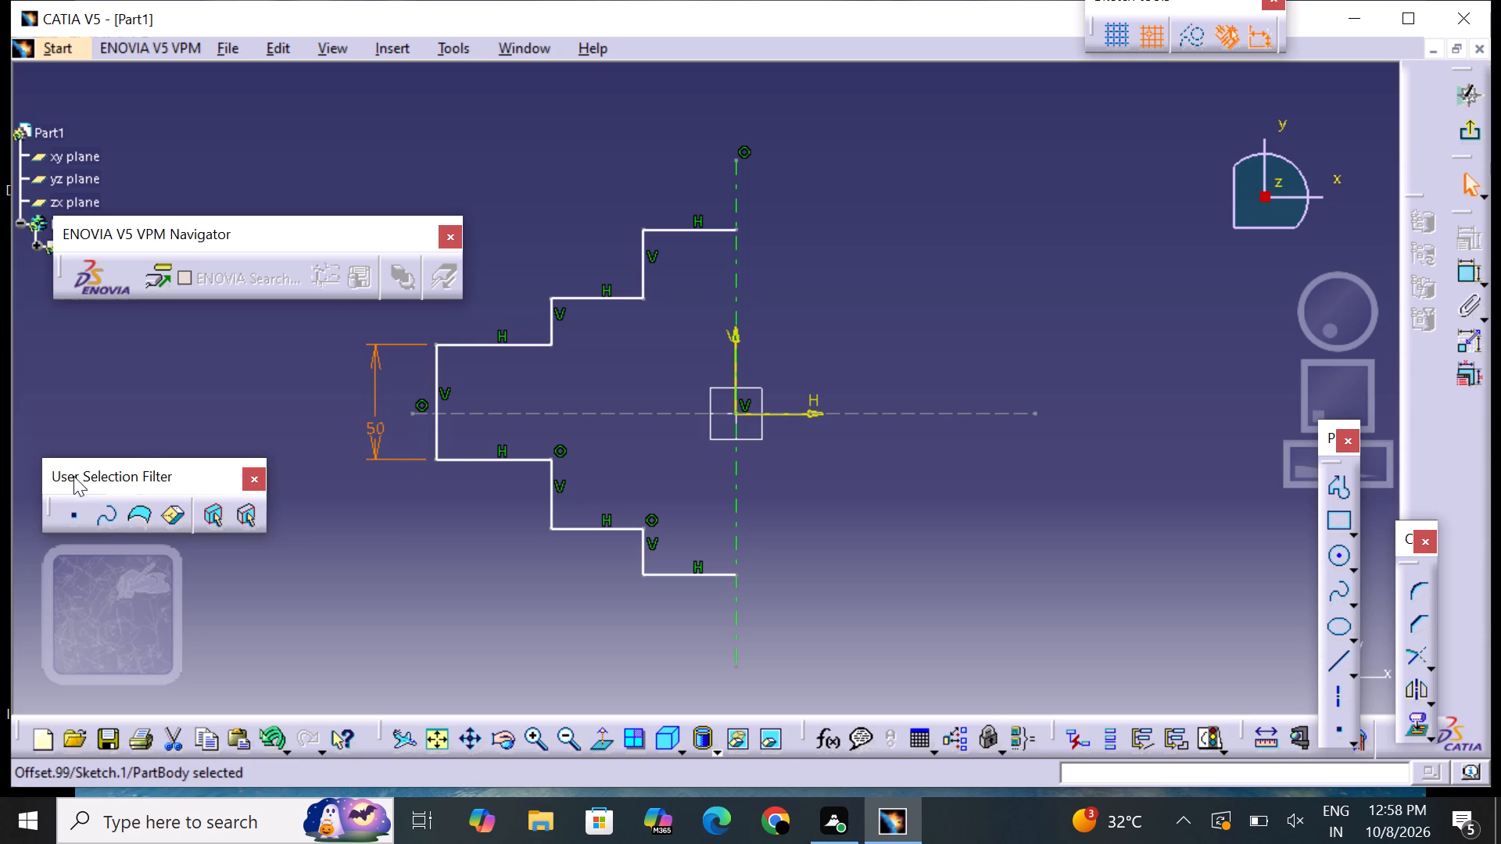
pyautogui.doubleClick(379, 427)
pyautogui.press('BackSpace')
pyautogui.write('20')
pyautogui.press('Return')
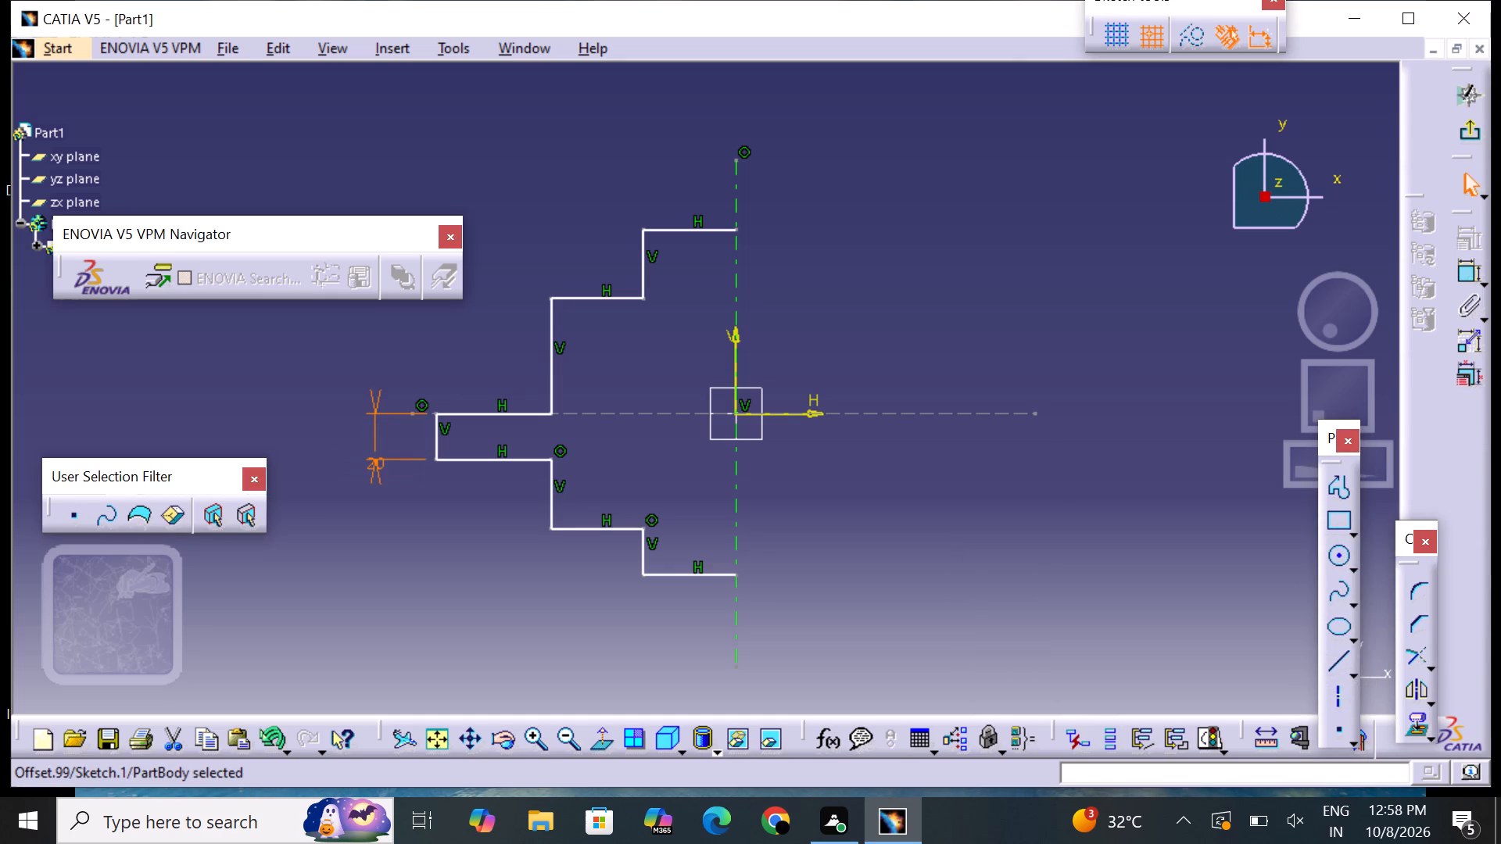
pyautogui.click(385, 474)
pyautogui.click(962, 547)
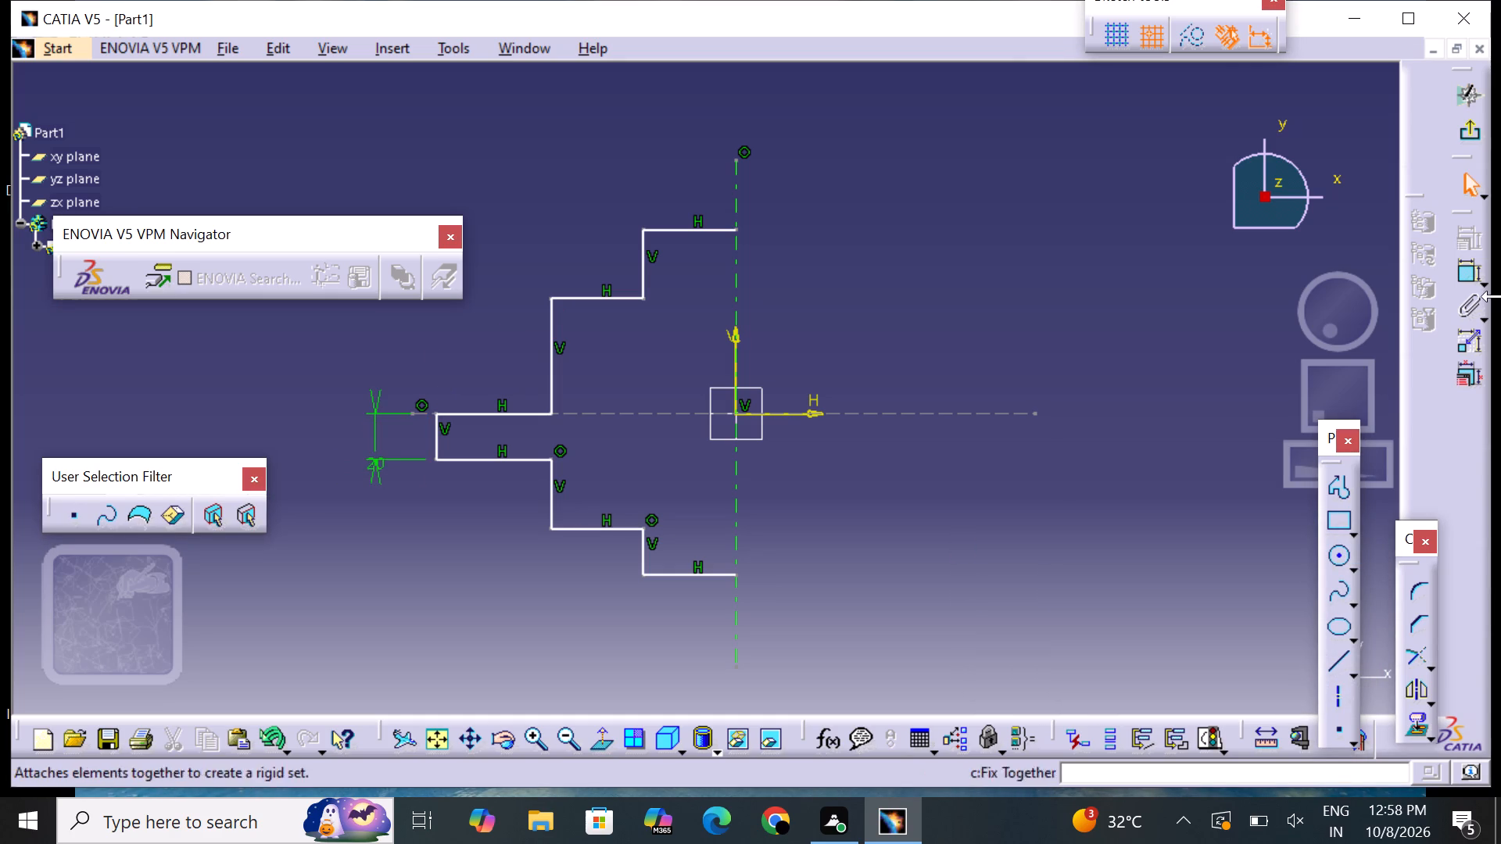
# Constrain the end edge's upper and lower endpoints symmetric about the horizontal axis.
pyautogui.click(1477, 271)
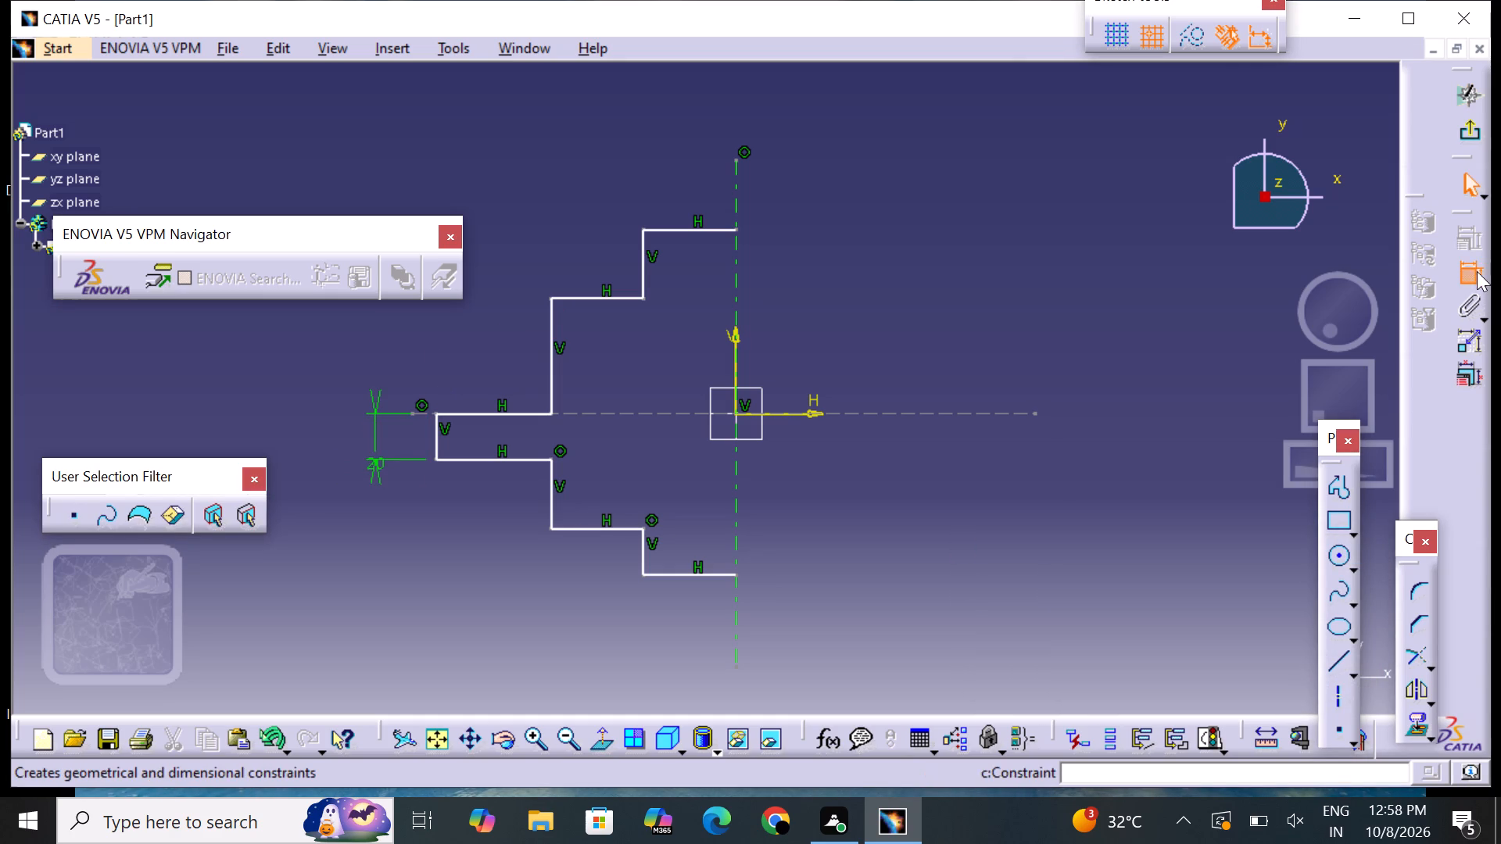
pyautogui.click(442, 411)
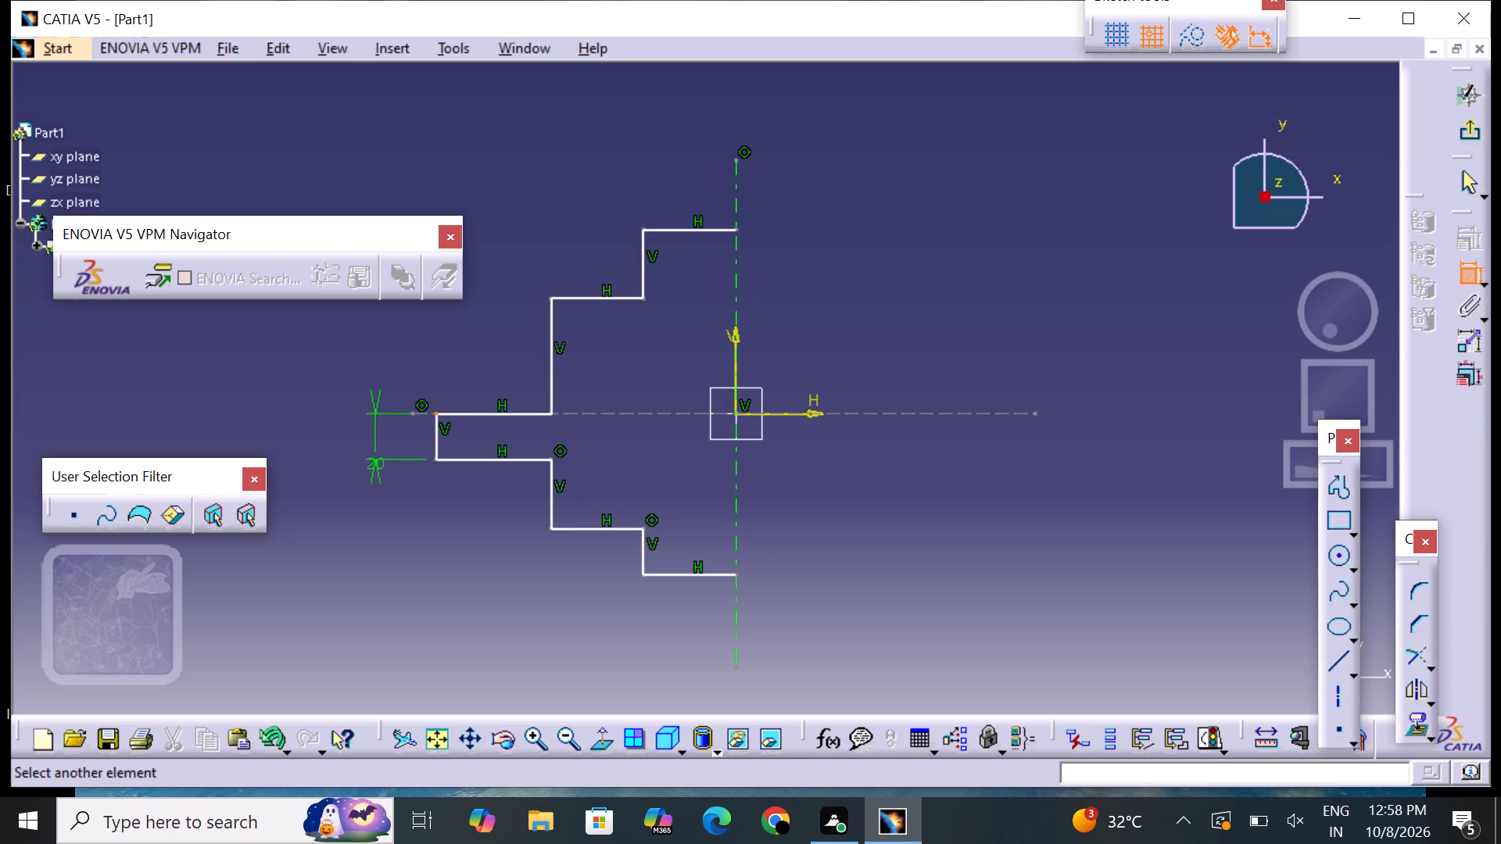
pyautogui.click(436, 460)
pyautogui.rightClick(432, 457)
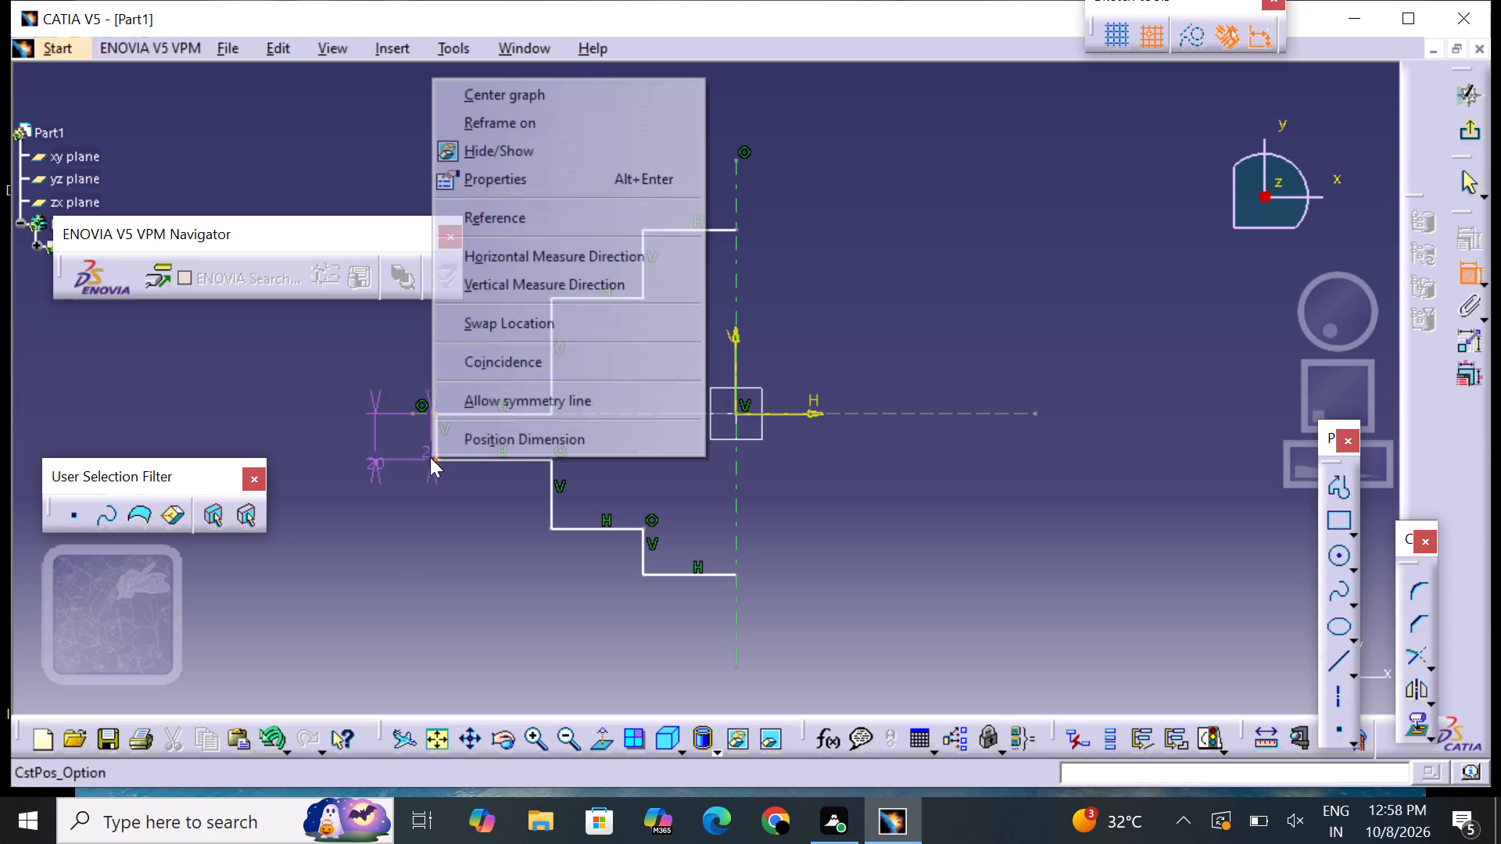
pyautogui.click(462, 396)
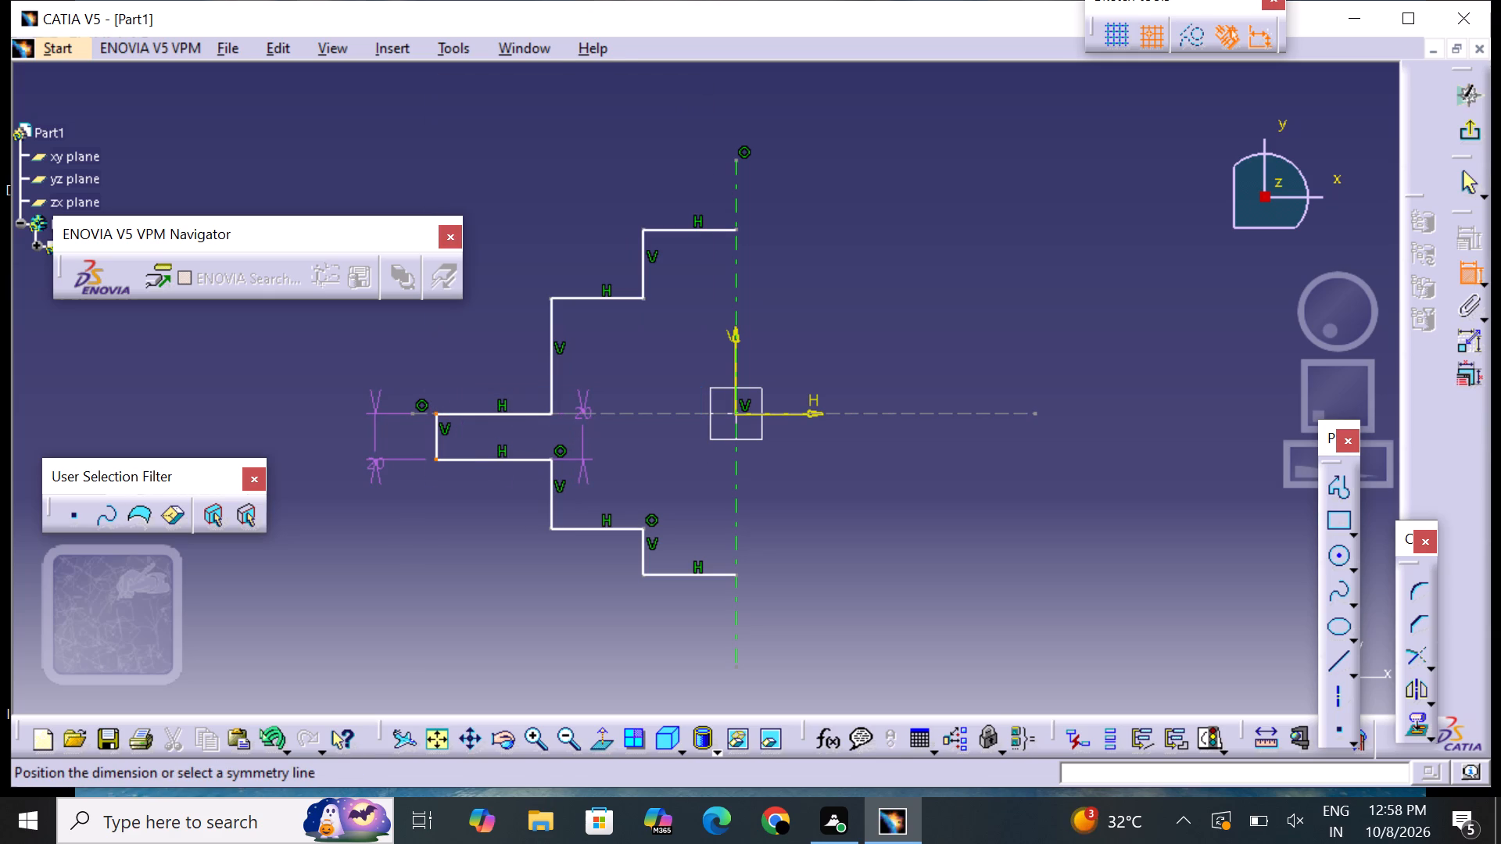
pyautogui.click(582, 413)
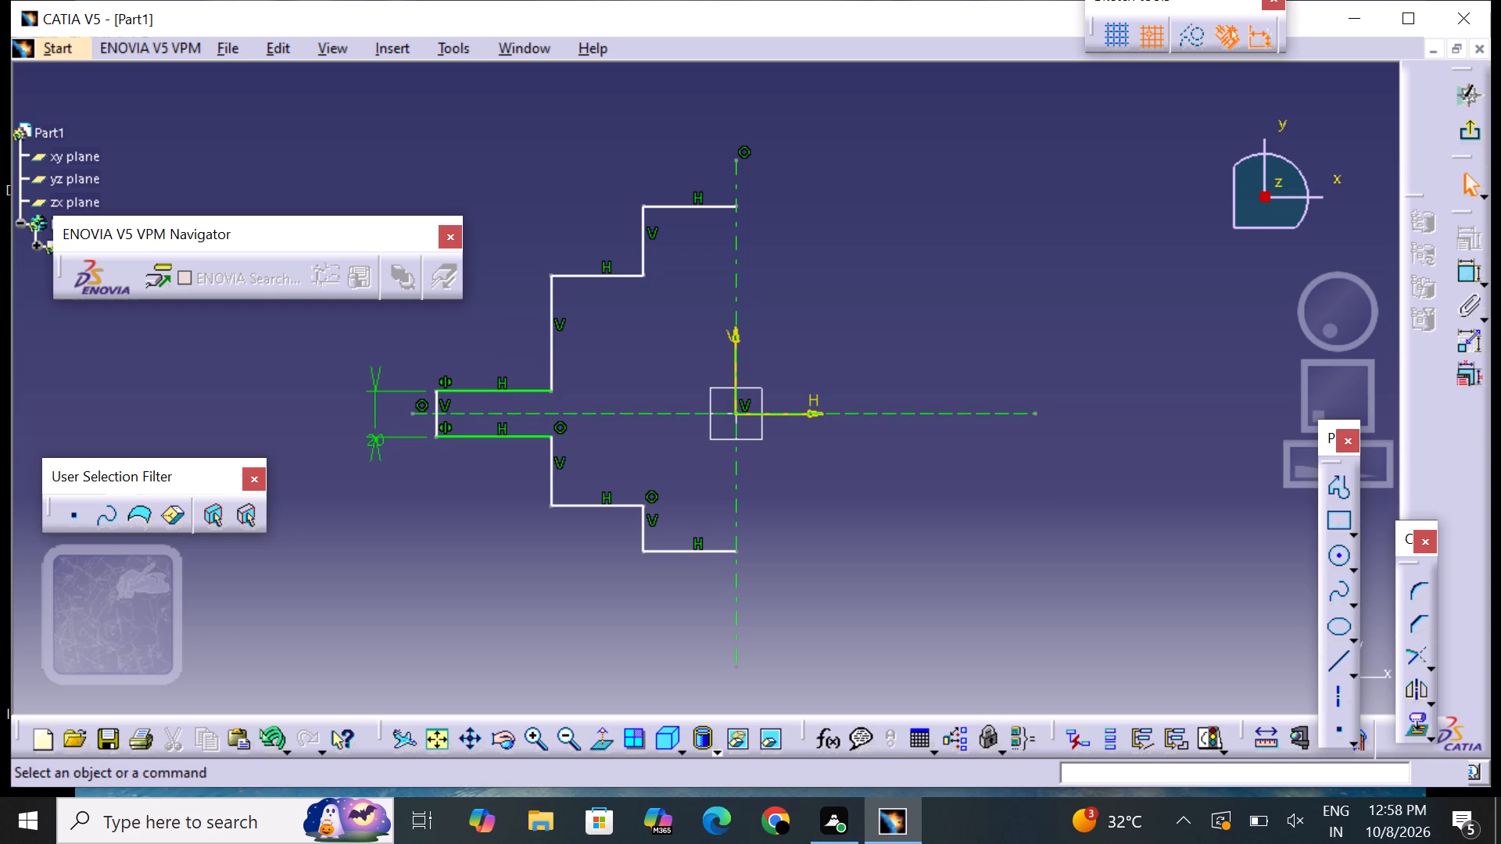
pyautogui.press('Escape')
pyautogui.press('Escape')
pyautogui.press('Escape')
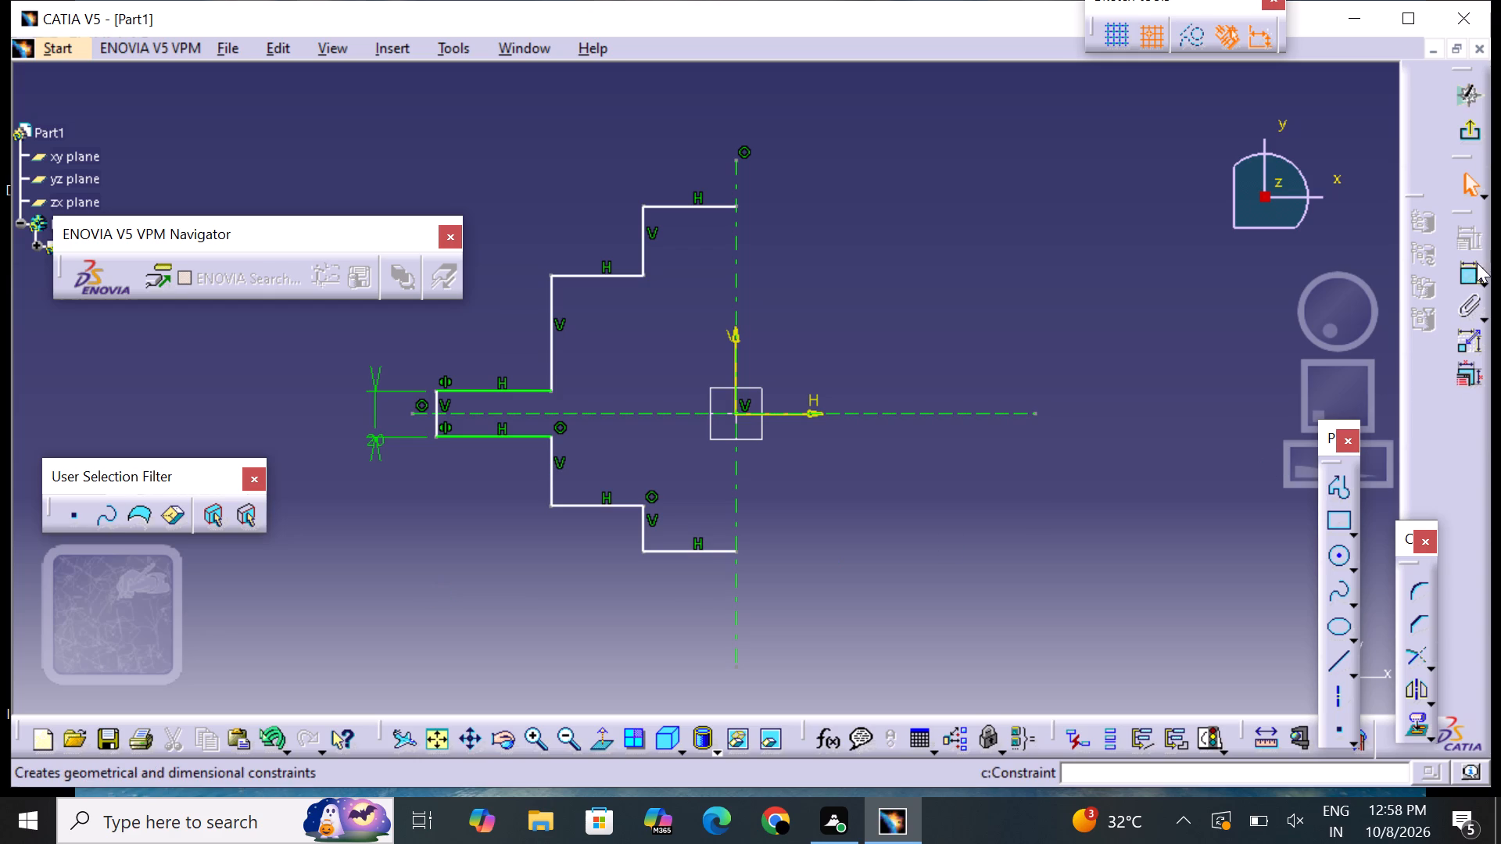
# Dimension the vertical distance between the second step's upper and lower outer corners and set it to 60 mm.
pyautogui.click(1476, 263)
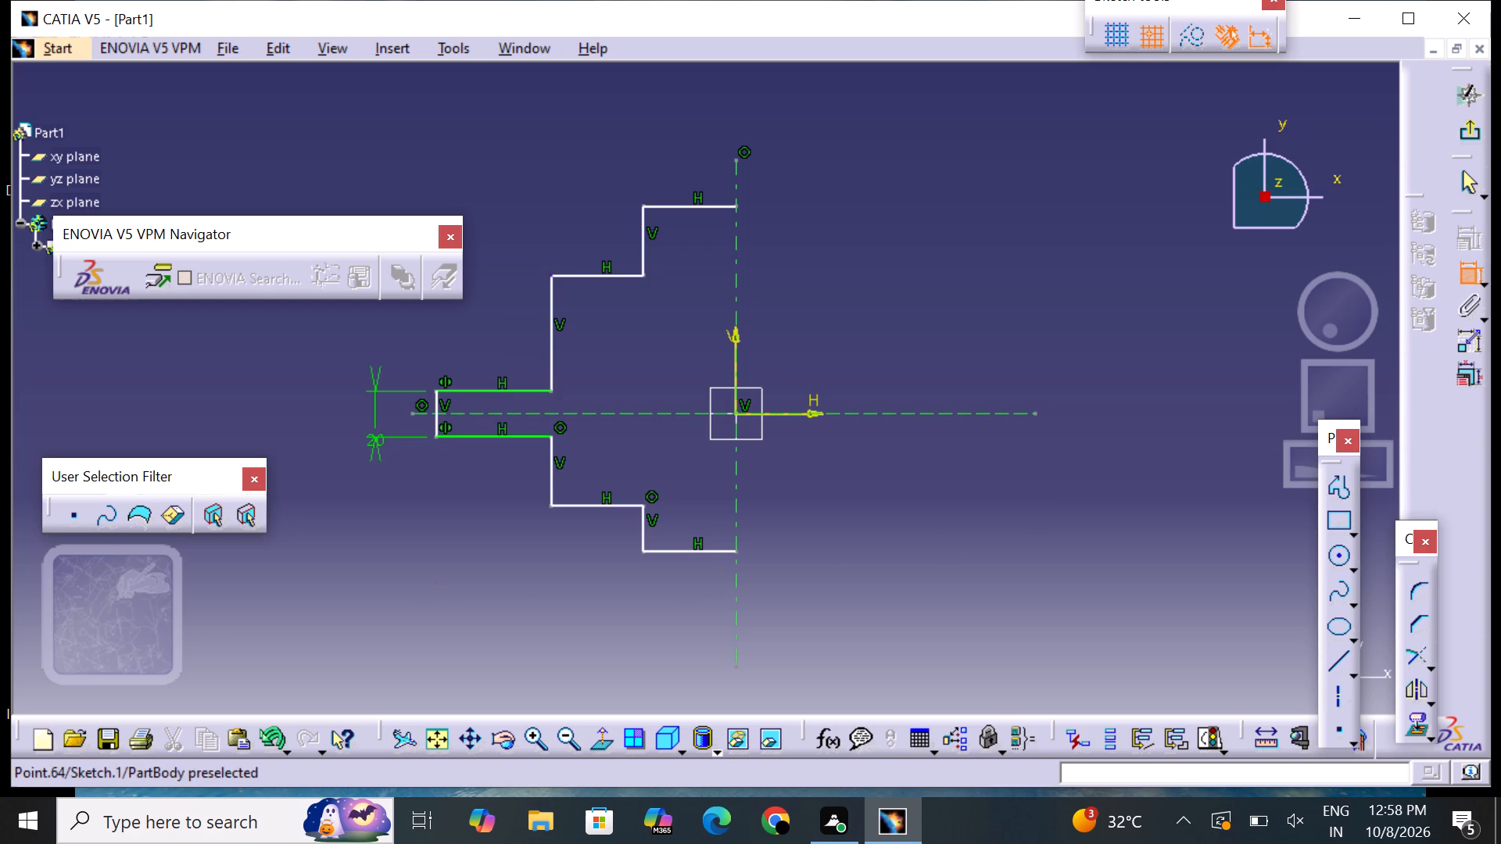
pyautogui.click(551, 276)
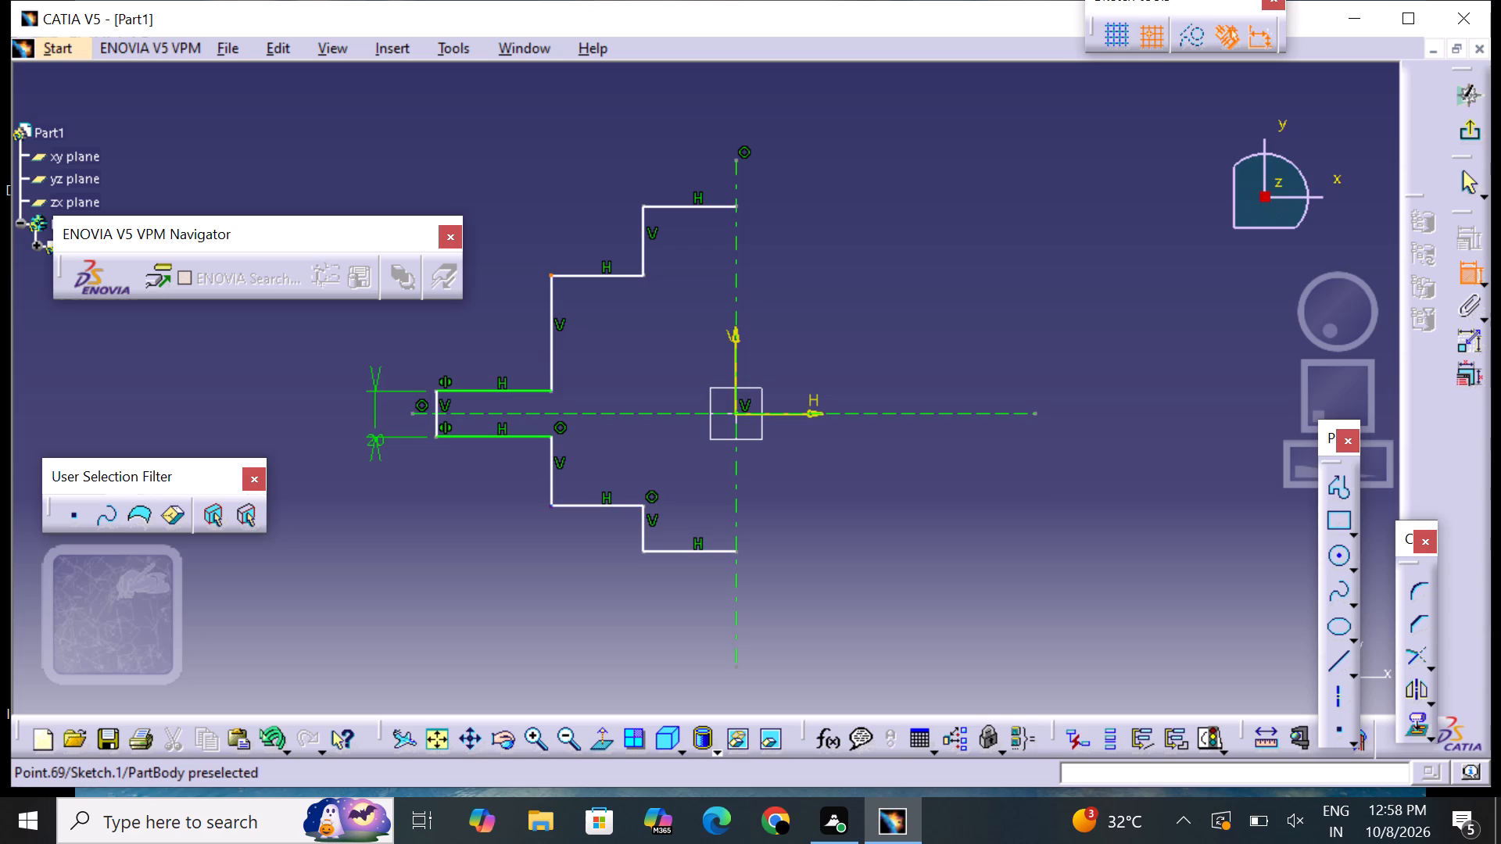
pyautogui.click(552, 503)
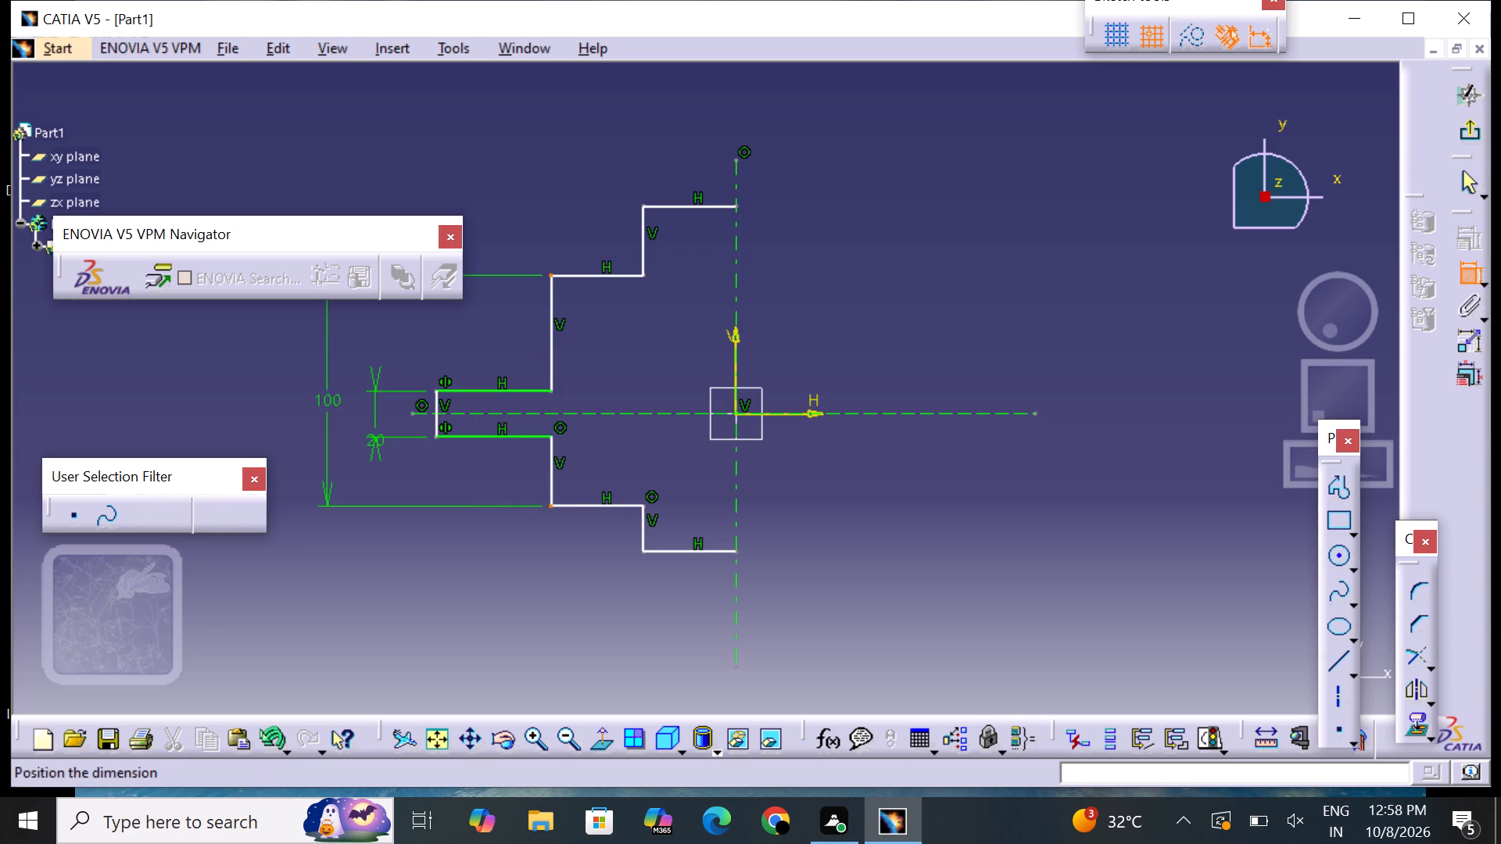
pyautogui.click(327, 397)
pyautogui.doubleClick(329, 390)
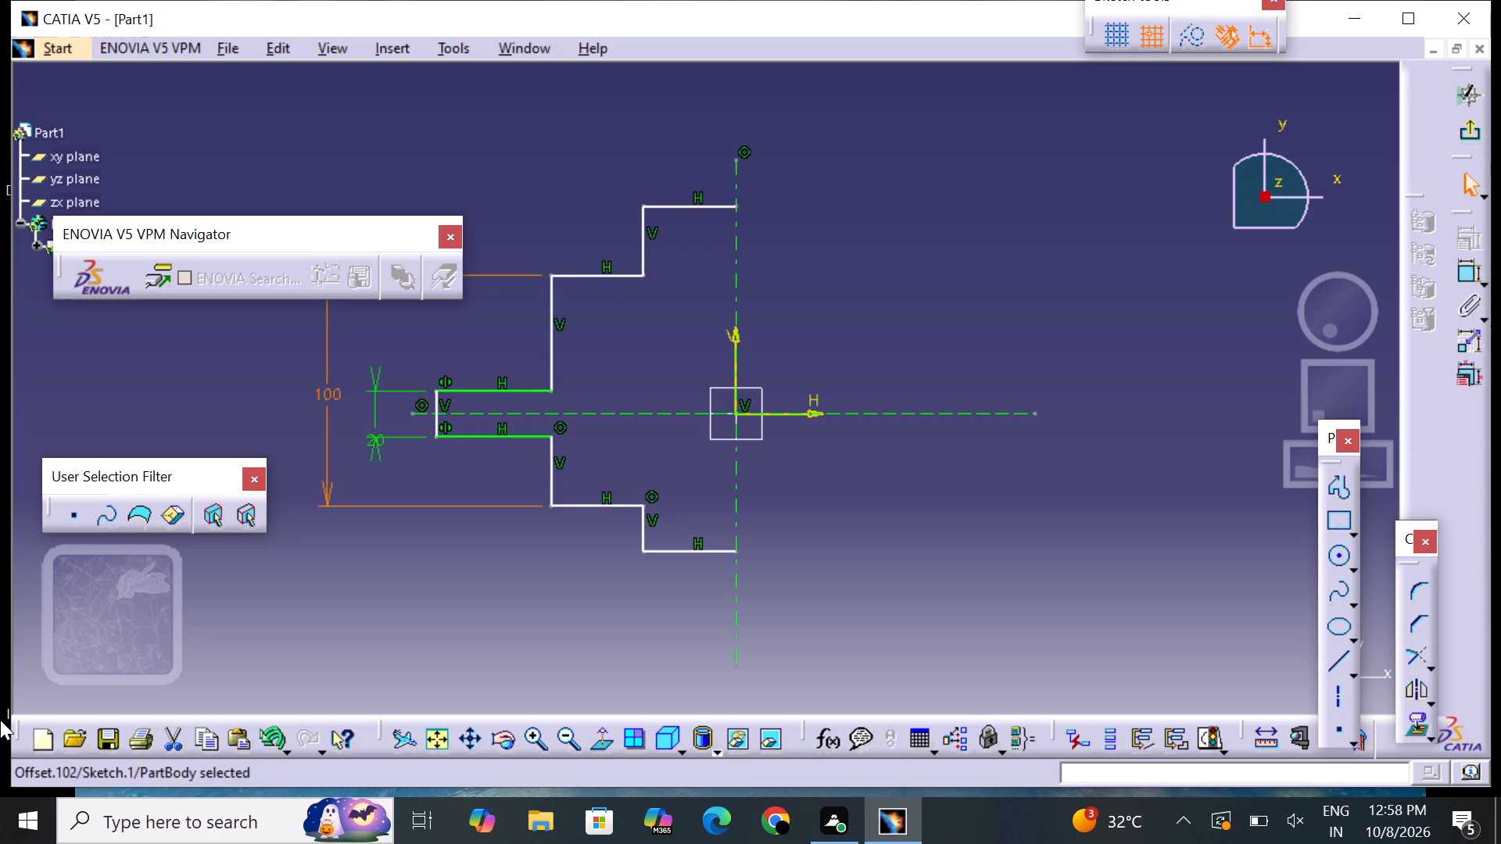
pyautogui.click(333, 388)
pyautogui.click(331, 392)
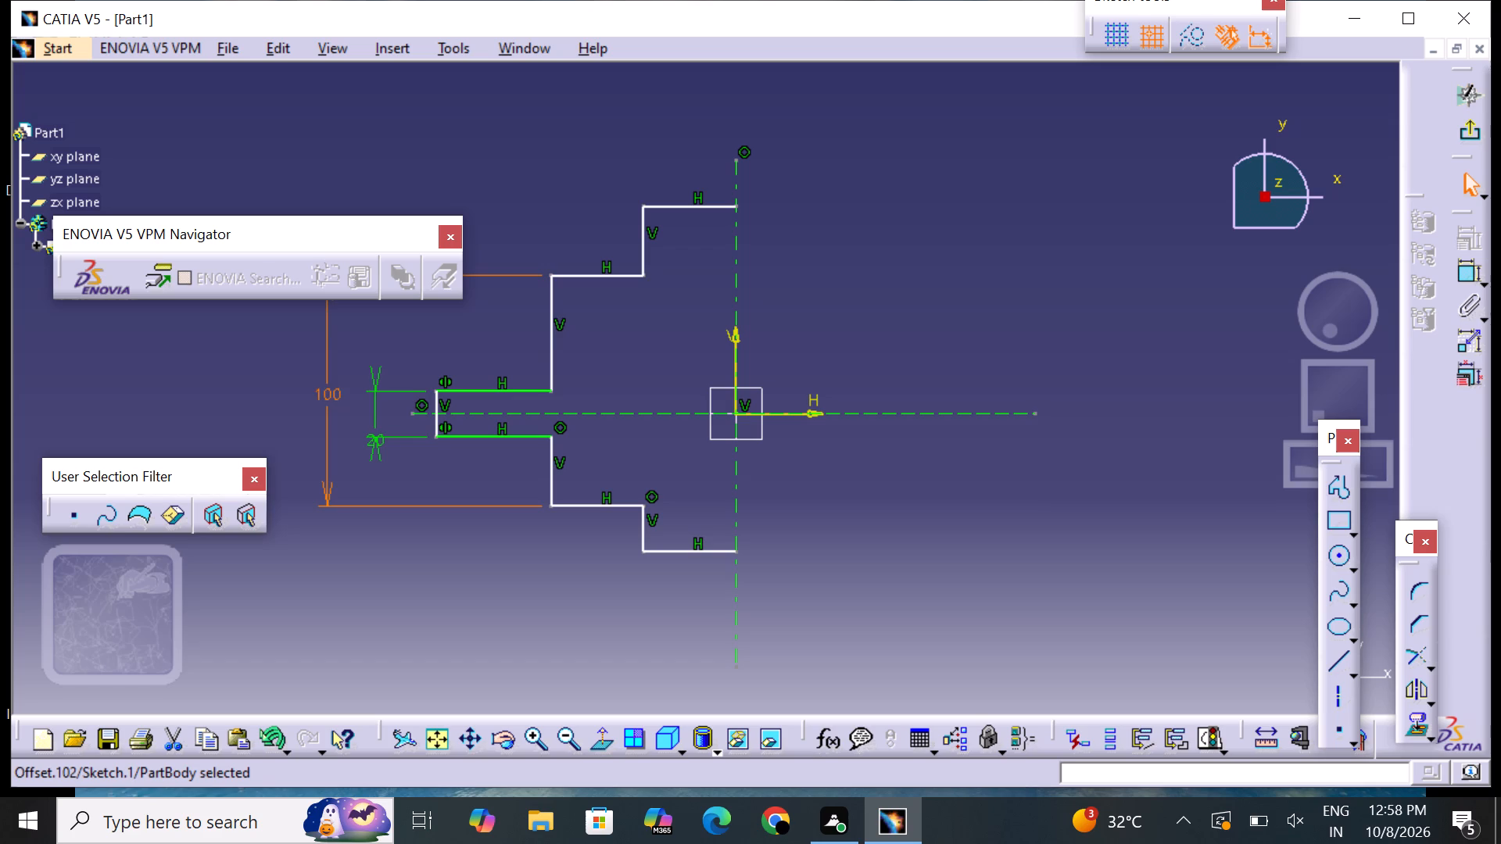
pyautogui.doubleClick(331, 394)
pyautogui.click(330, 398)
pyautogui.click(330, 404)
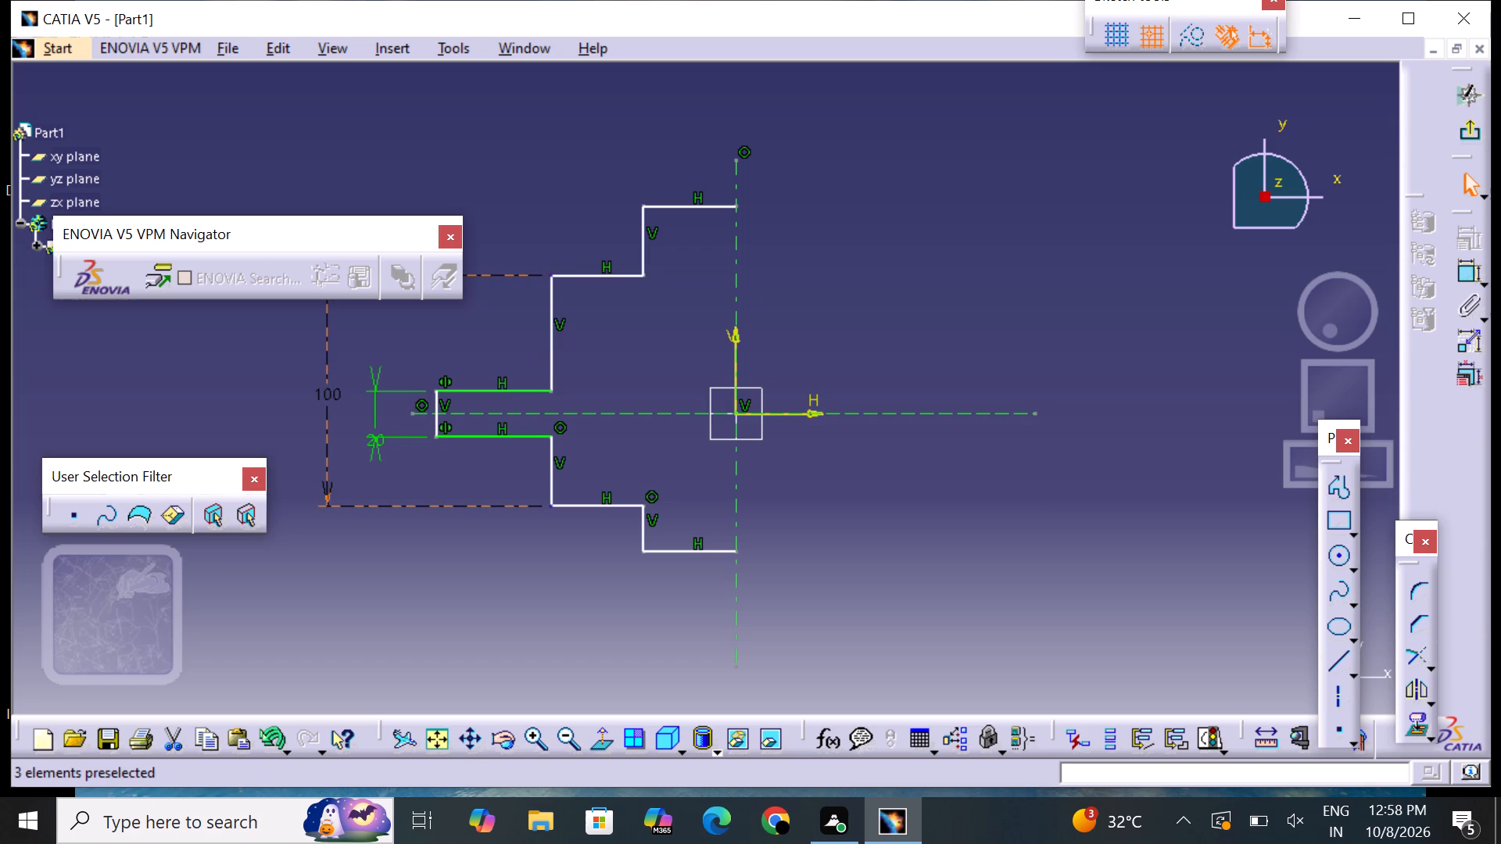
pyautogui.doubleClick(325, 408)
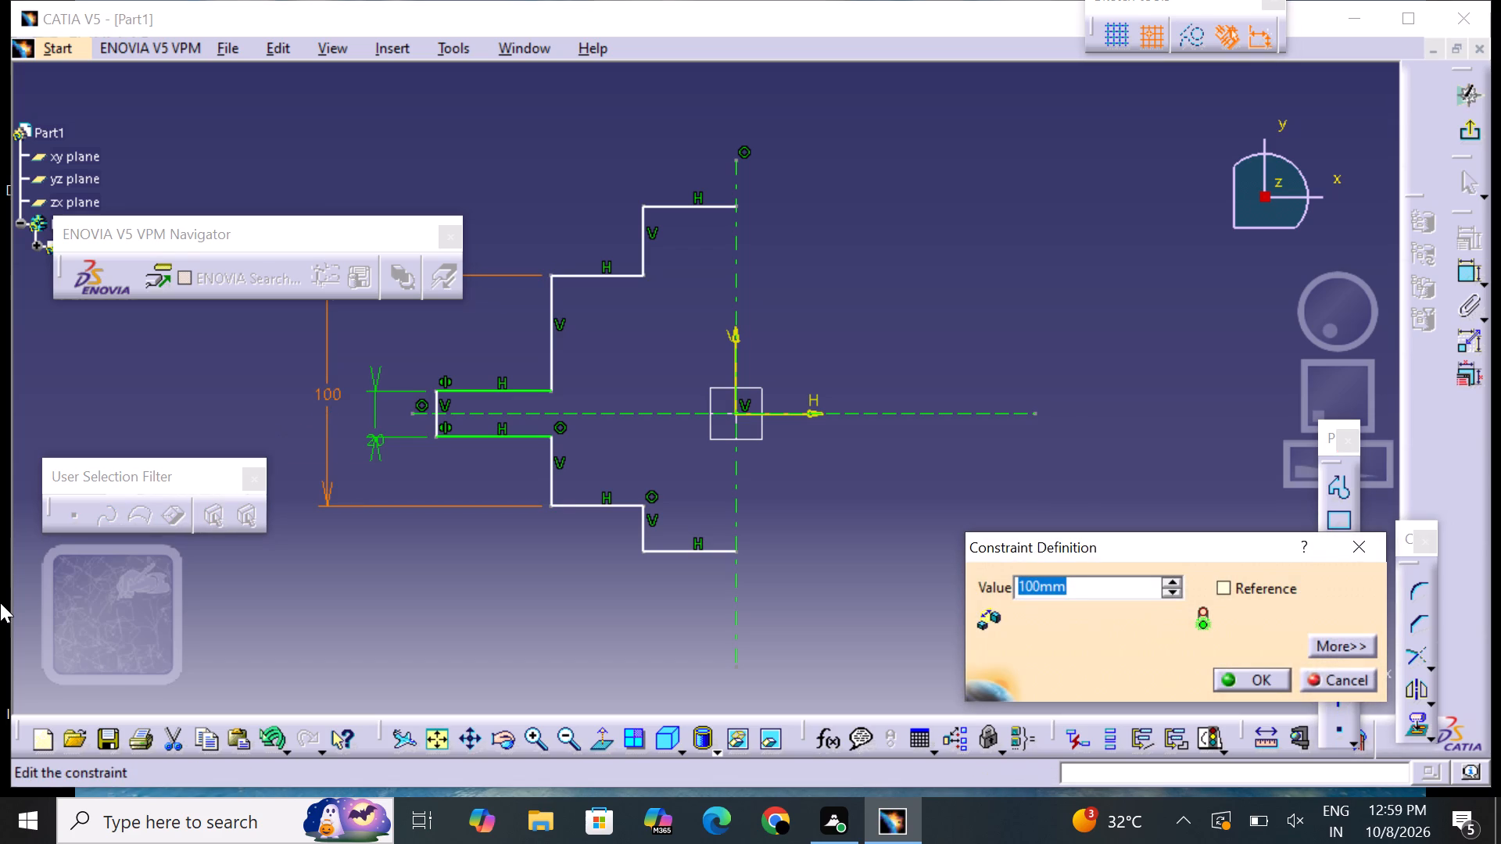
pyautogui.press('BackSpace')
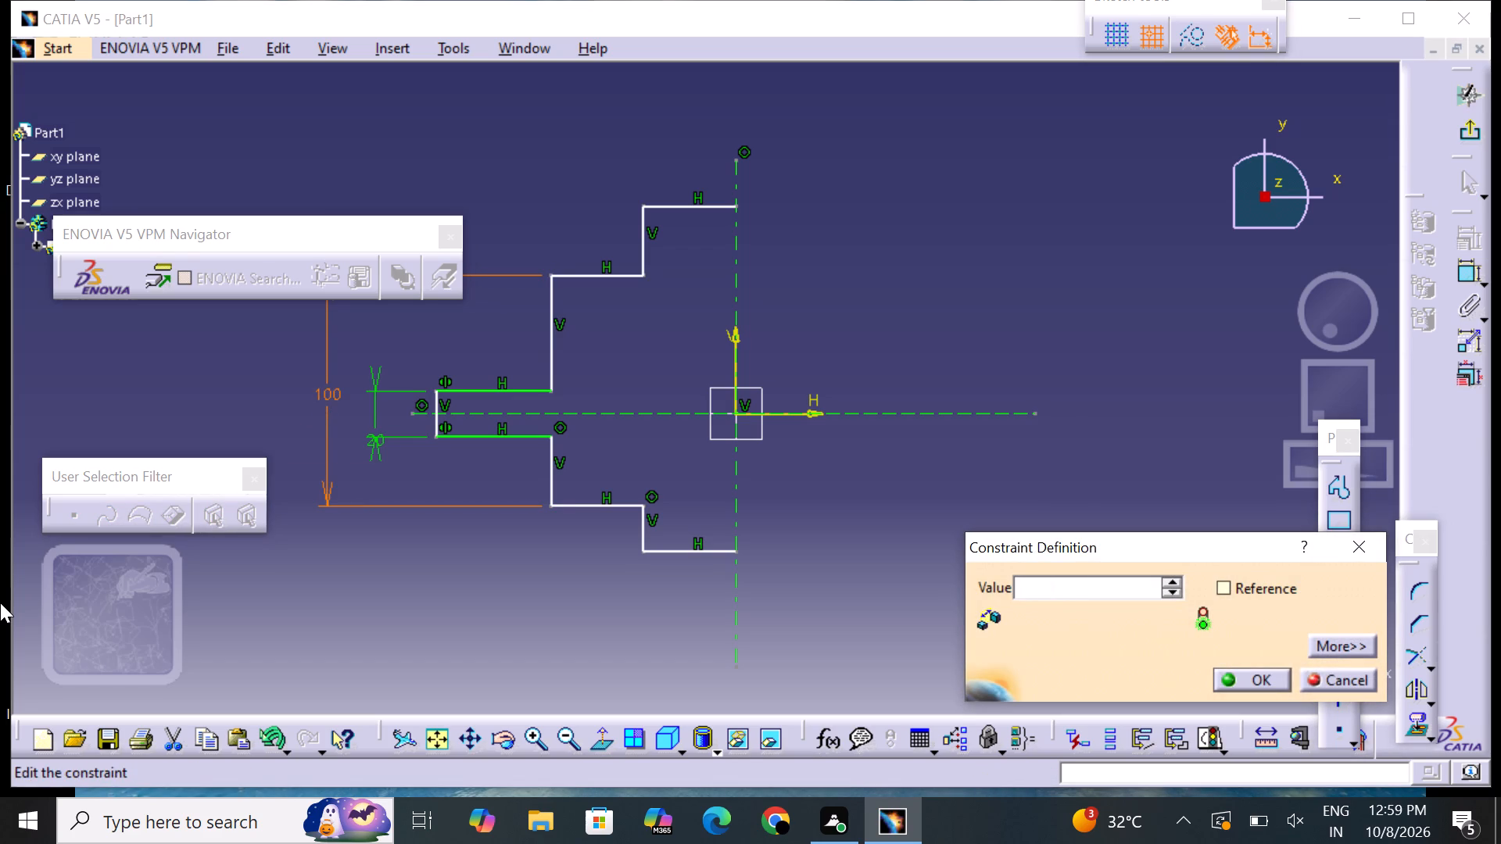
pyautogui.write('60')
pyautogui.press('Return')
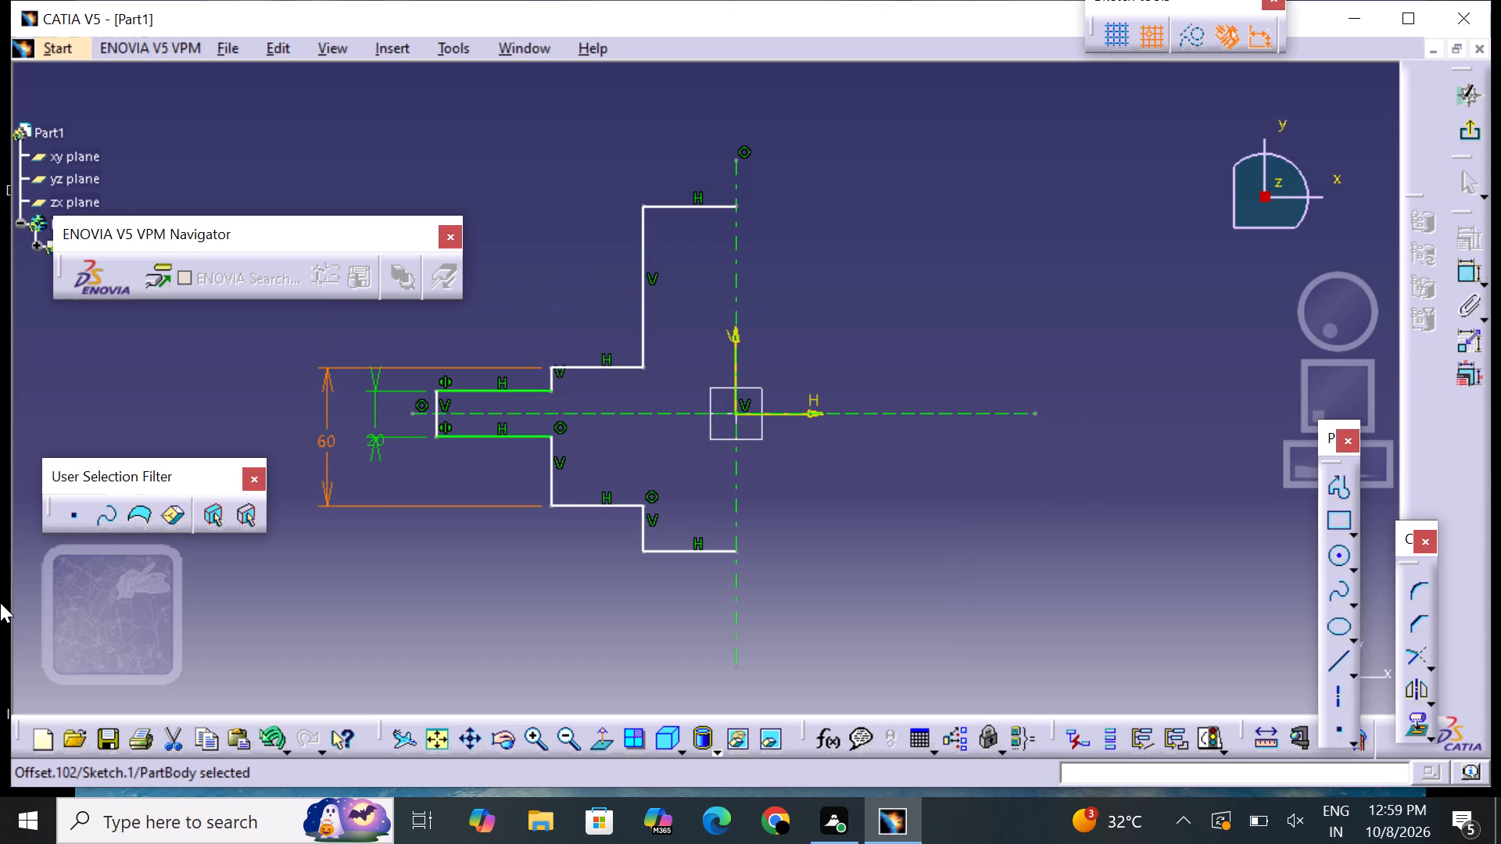
pyautogui.click(514, 656)
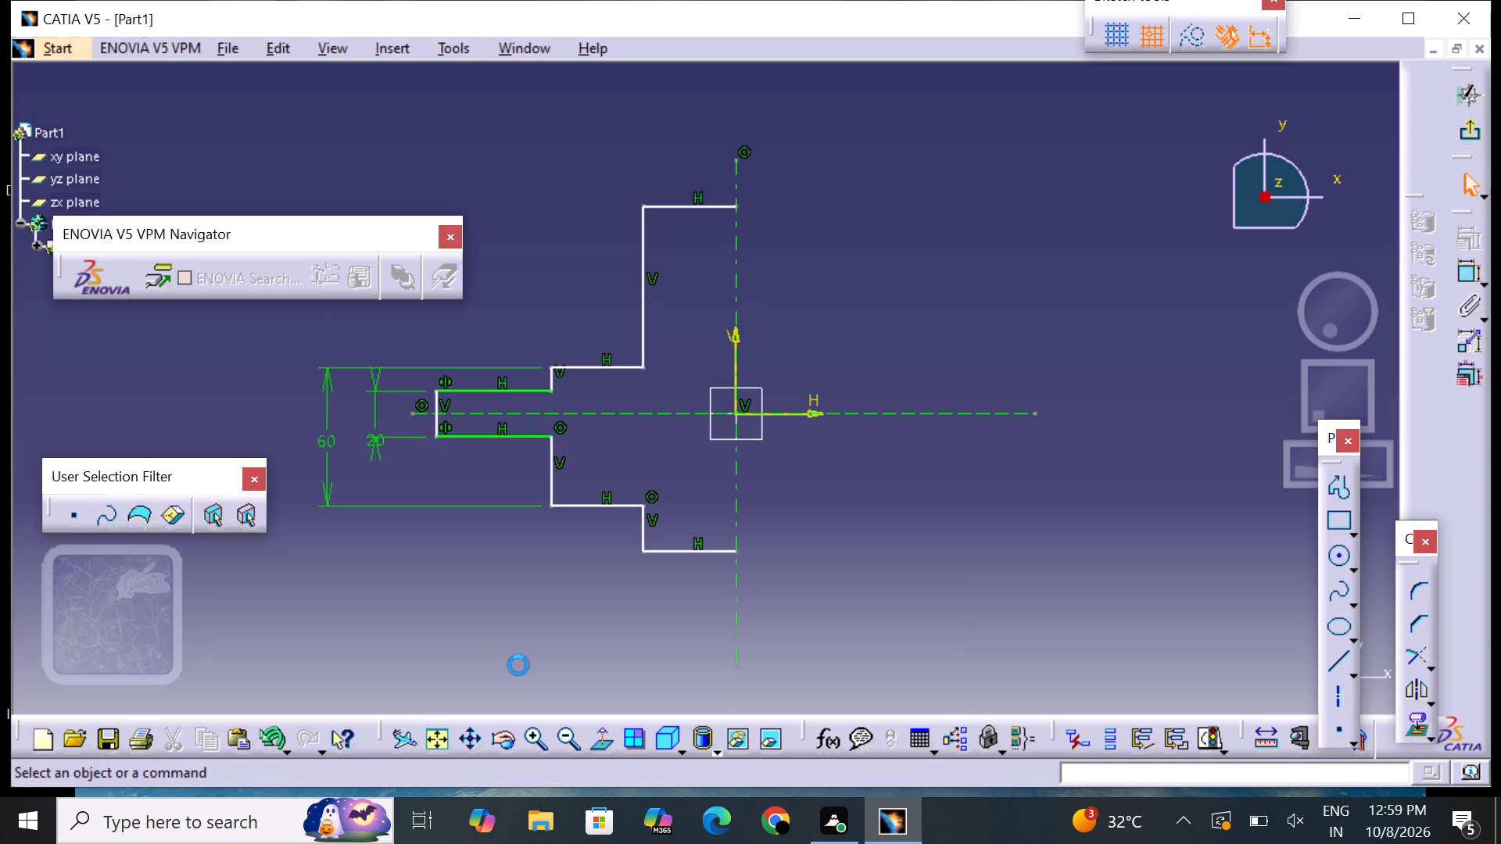
# Constrain the second step's upper and lower outer corners symmetric about the horizontal axis.
pyautogui.click(1479, 271)
pyautogui.click(1443, 288)
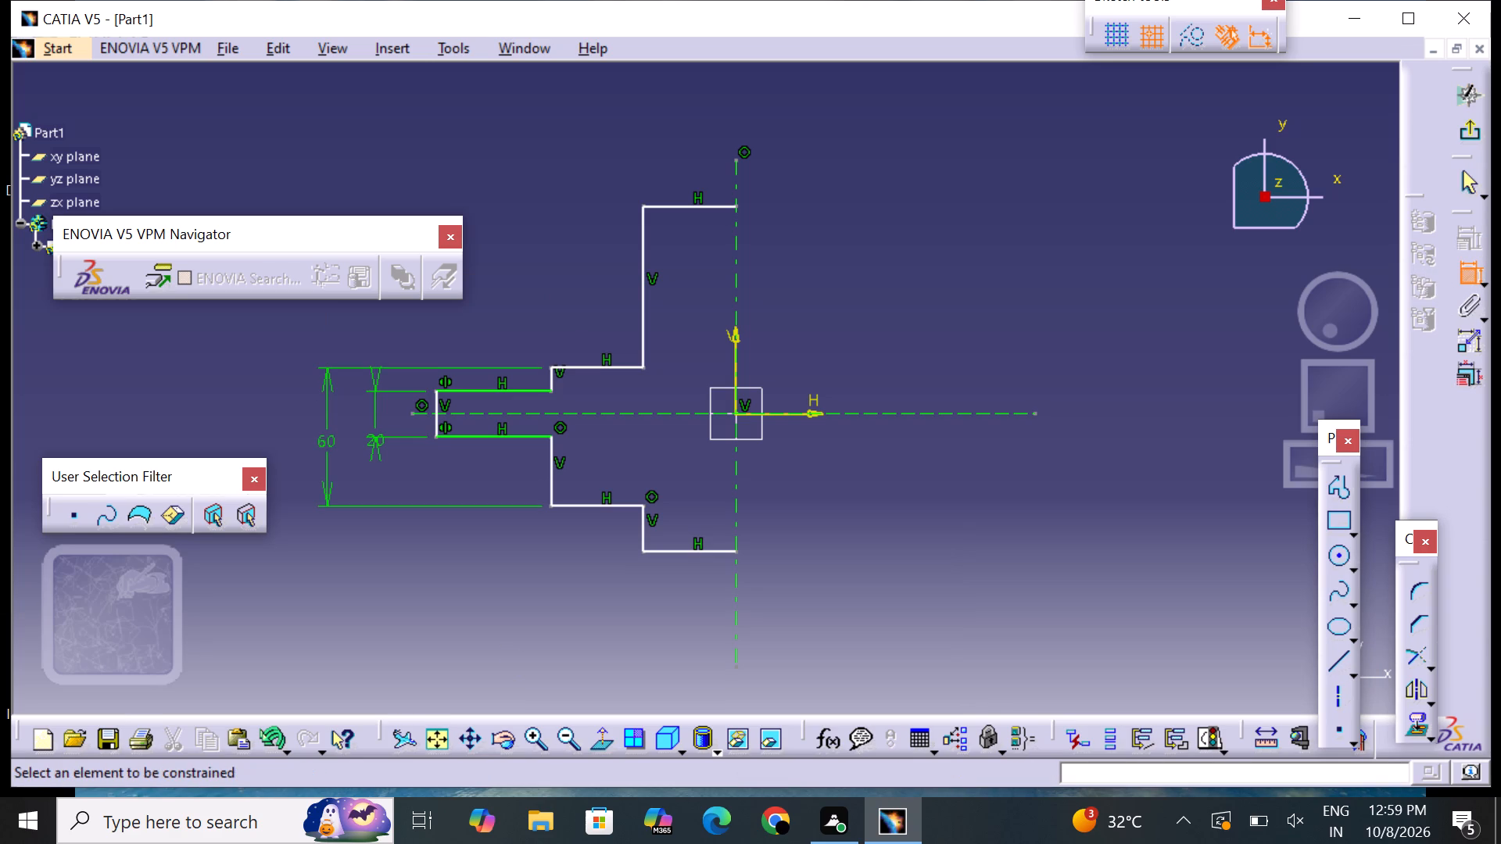
pyautogui.click(554, 367)
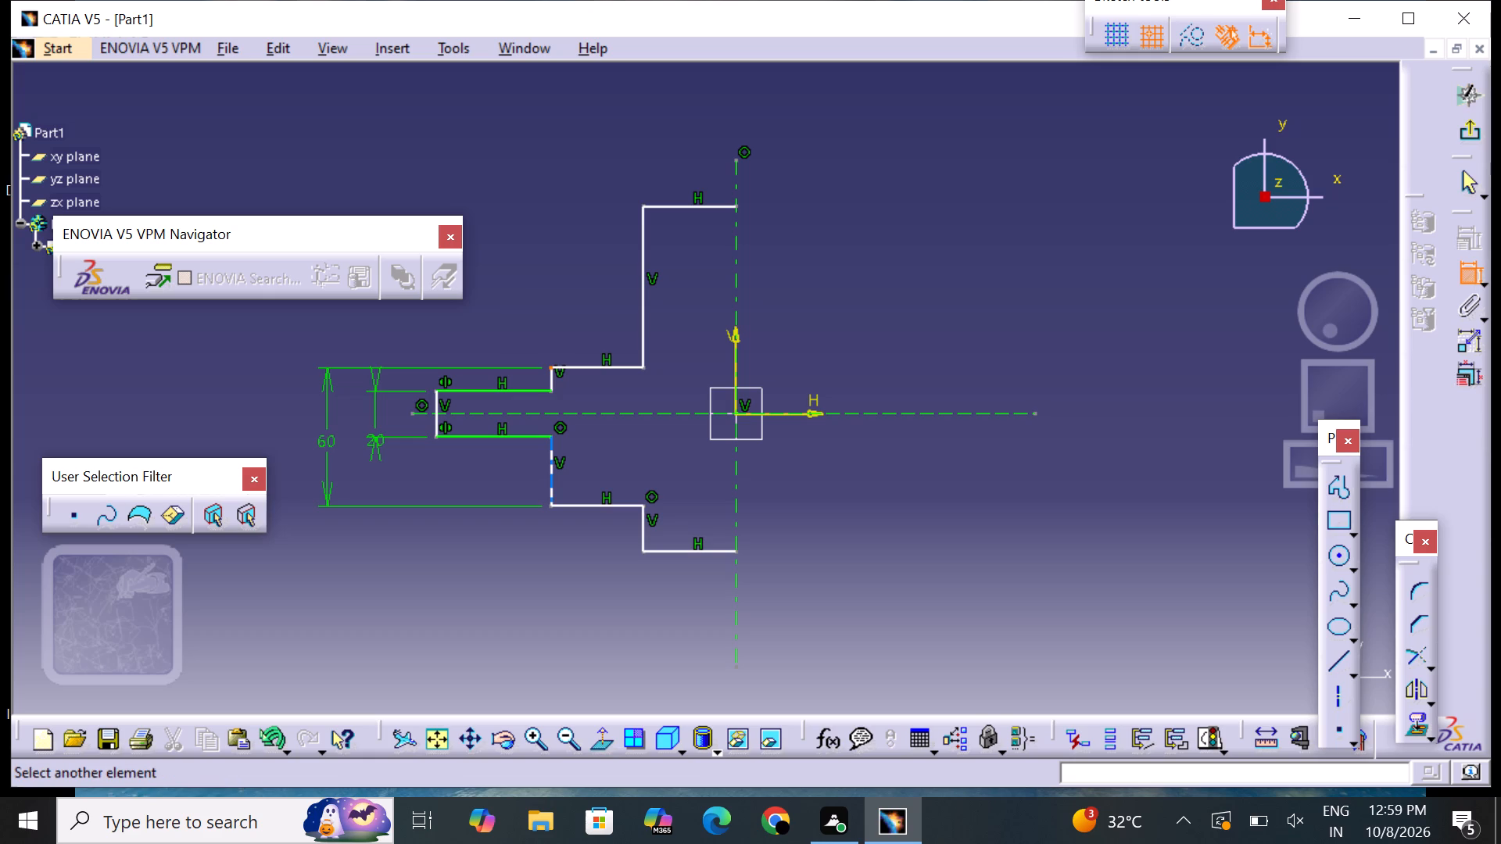
pyautogui.click(552, 505)
pyautogui.rightClick(545, 505)
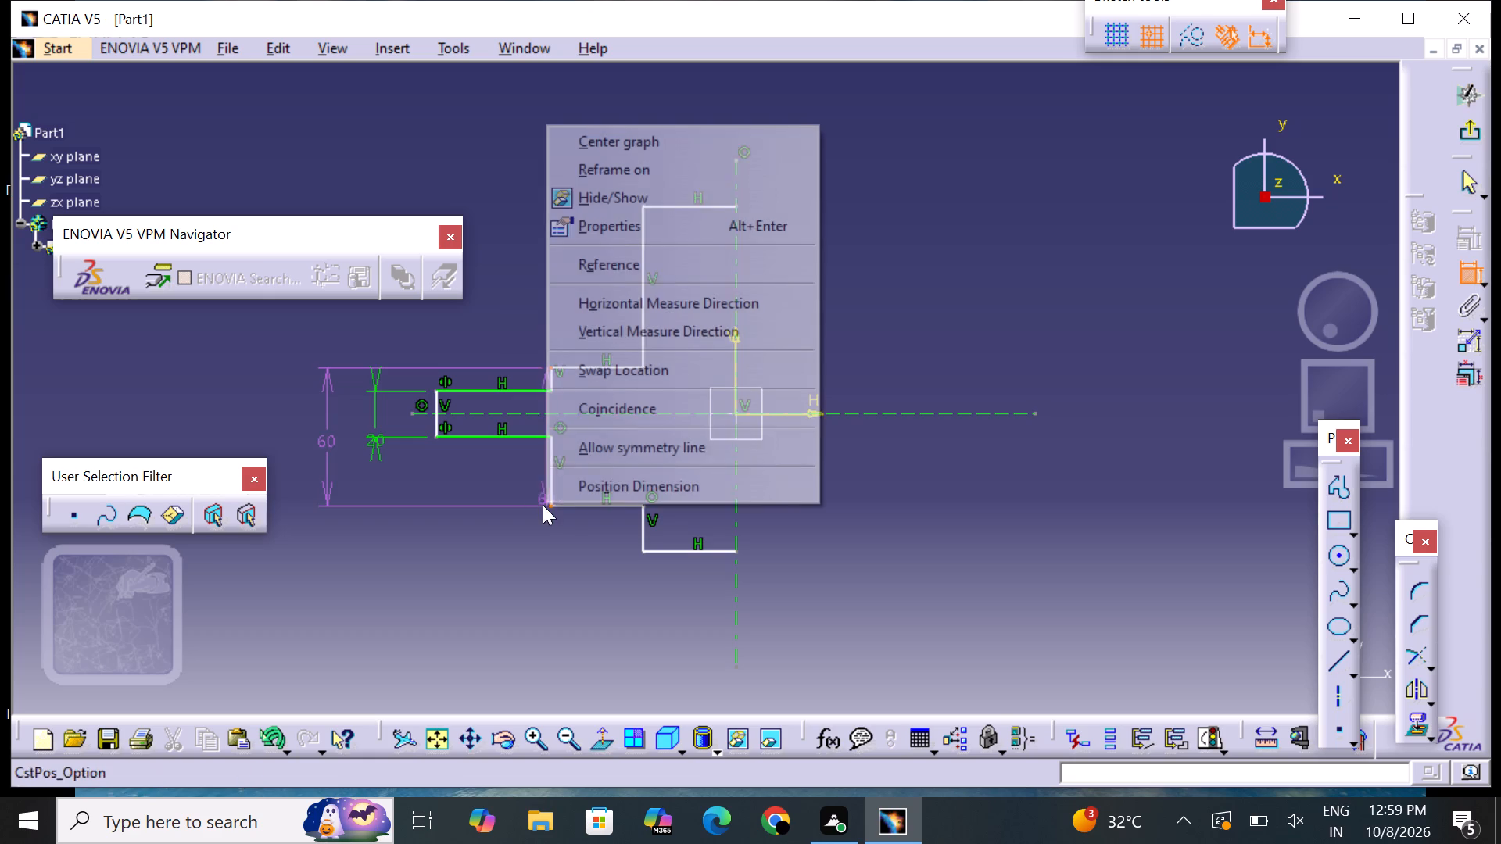
pyautogui.click(569, 438)
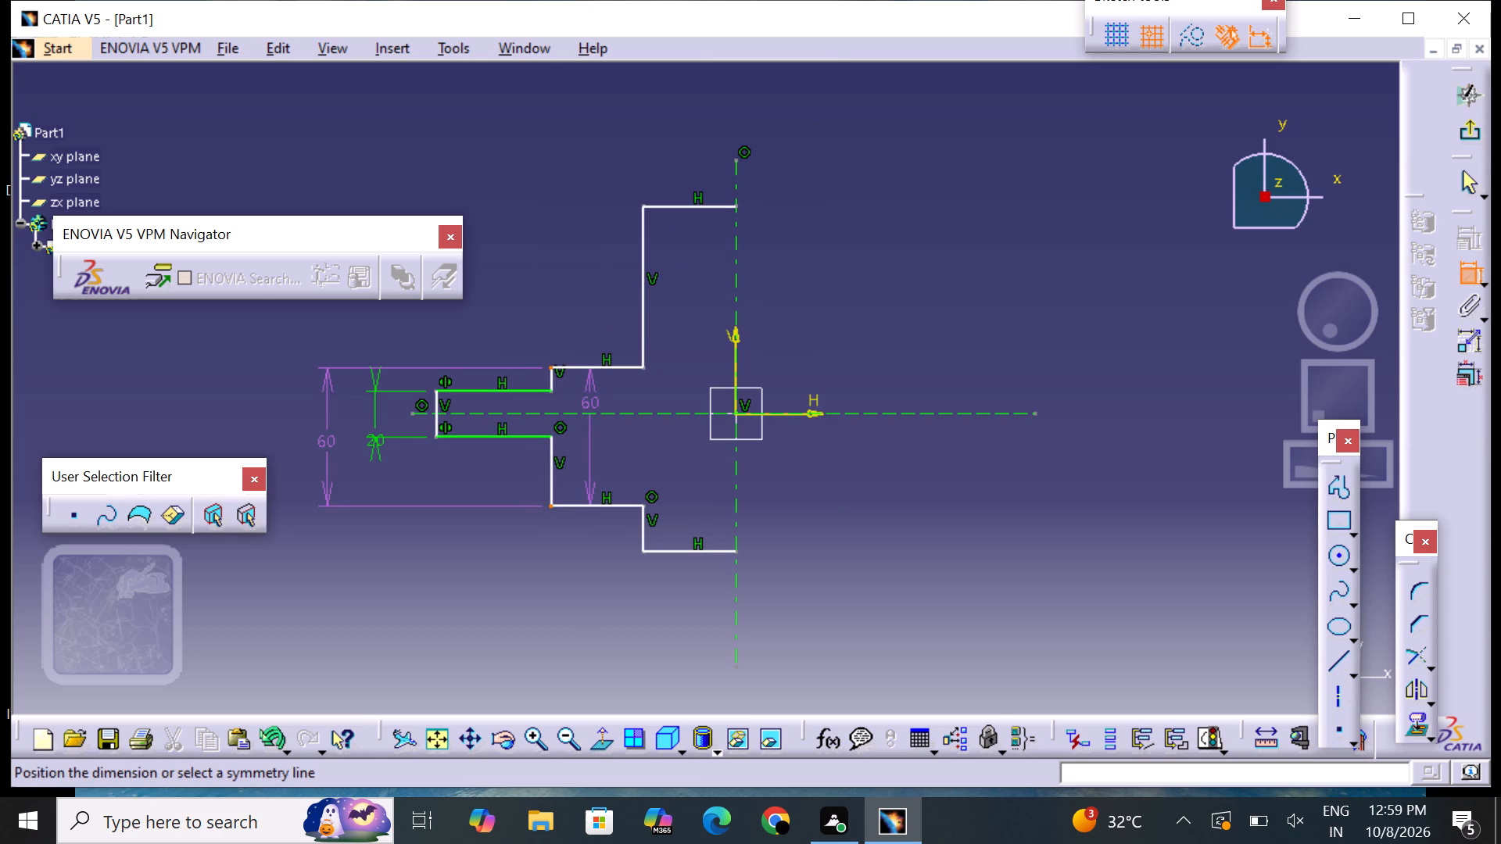
pyautogui.click(593, 412)
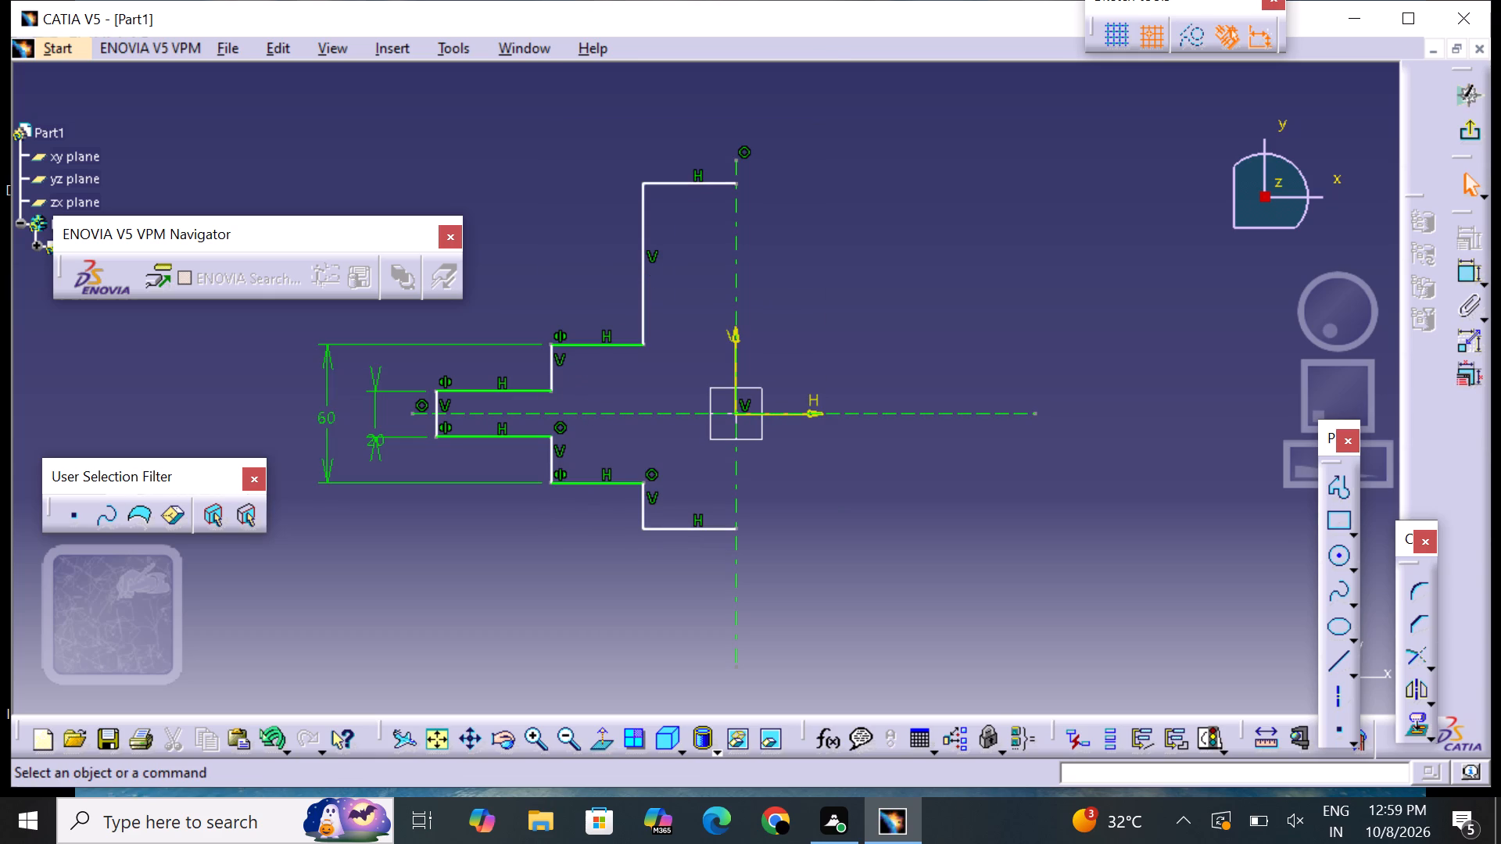
pyautogui.click(826, 228)
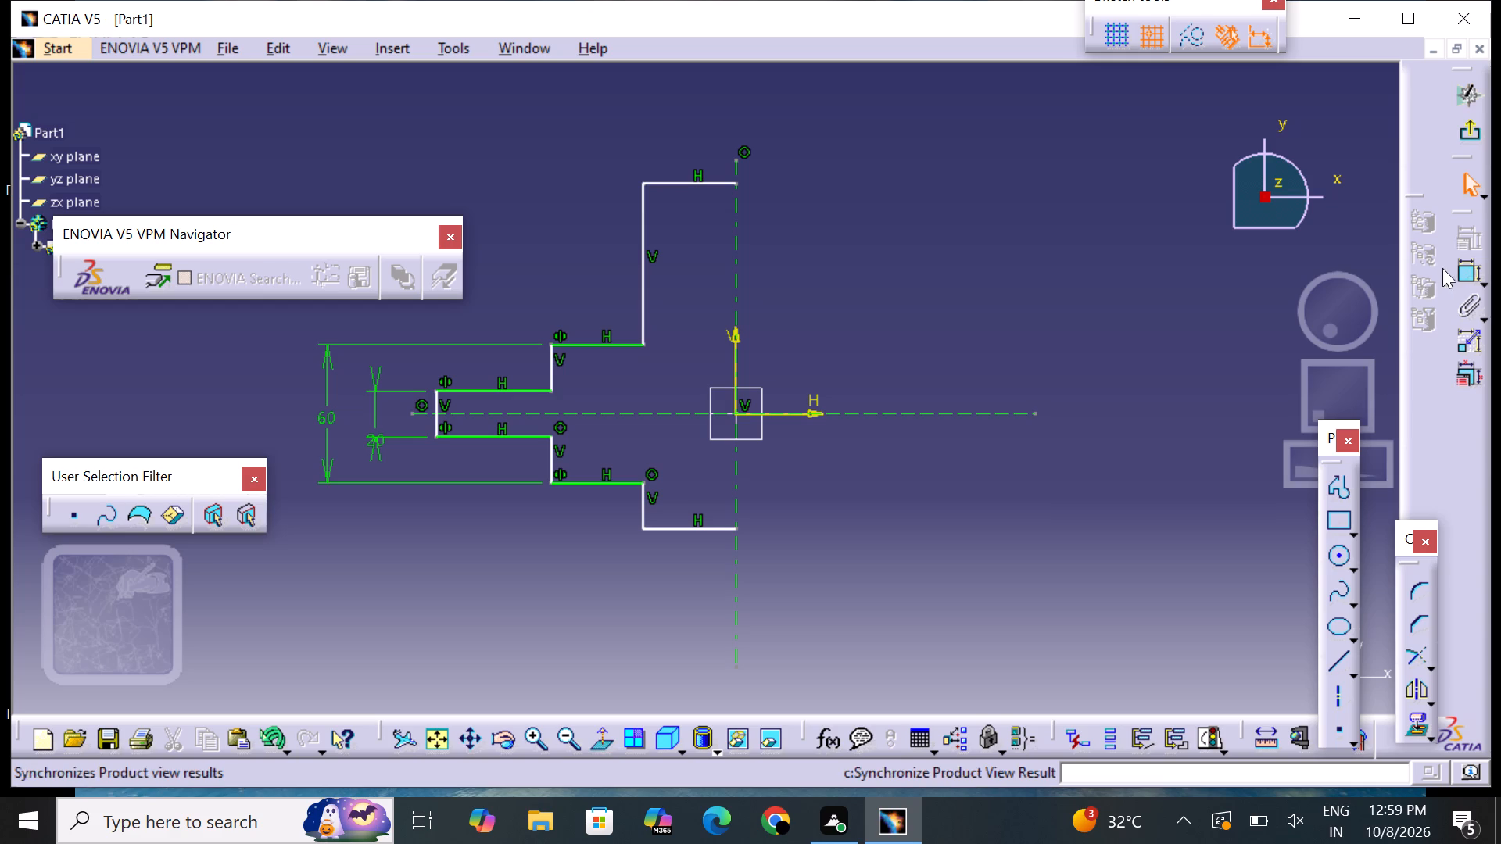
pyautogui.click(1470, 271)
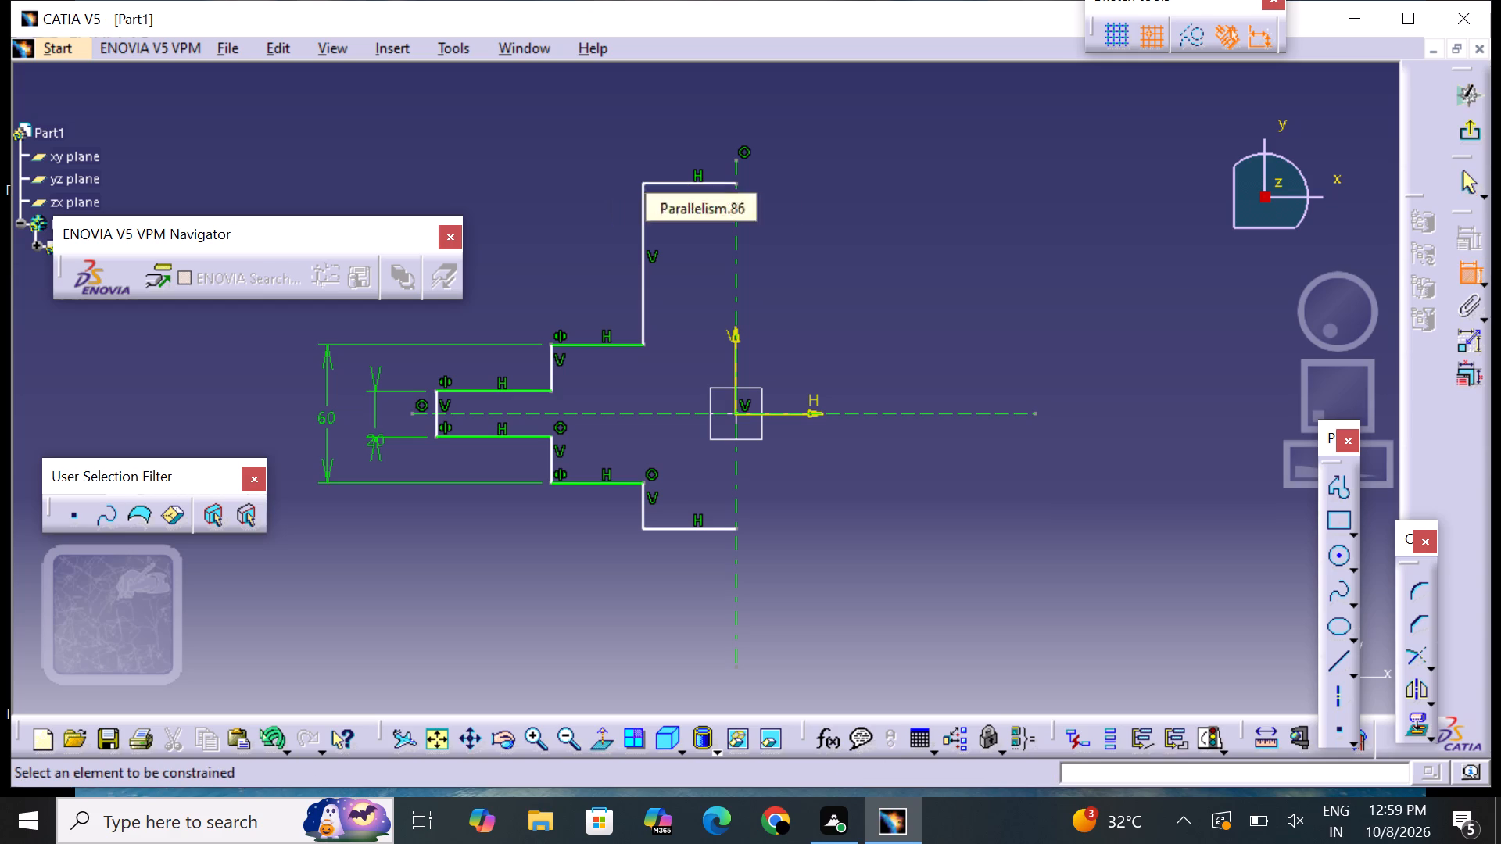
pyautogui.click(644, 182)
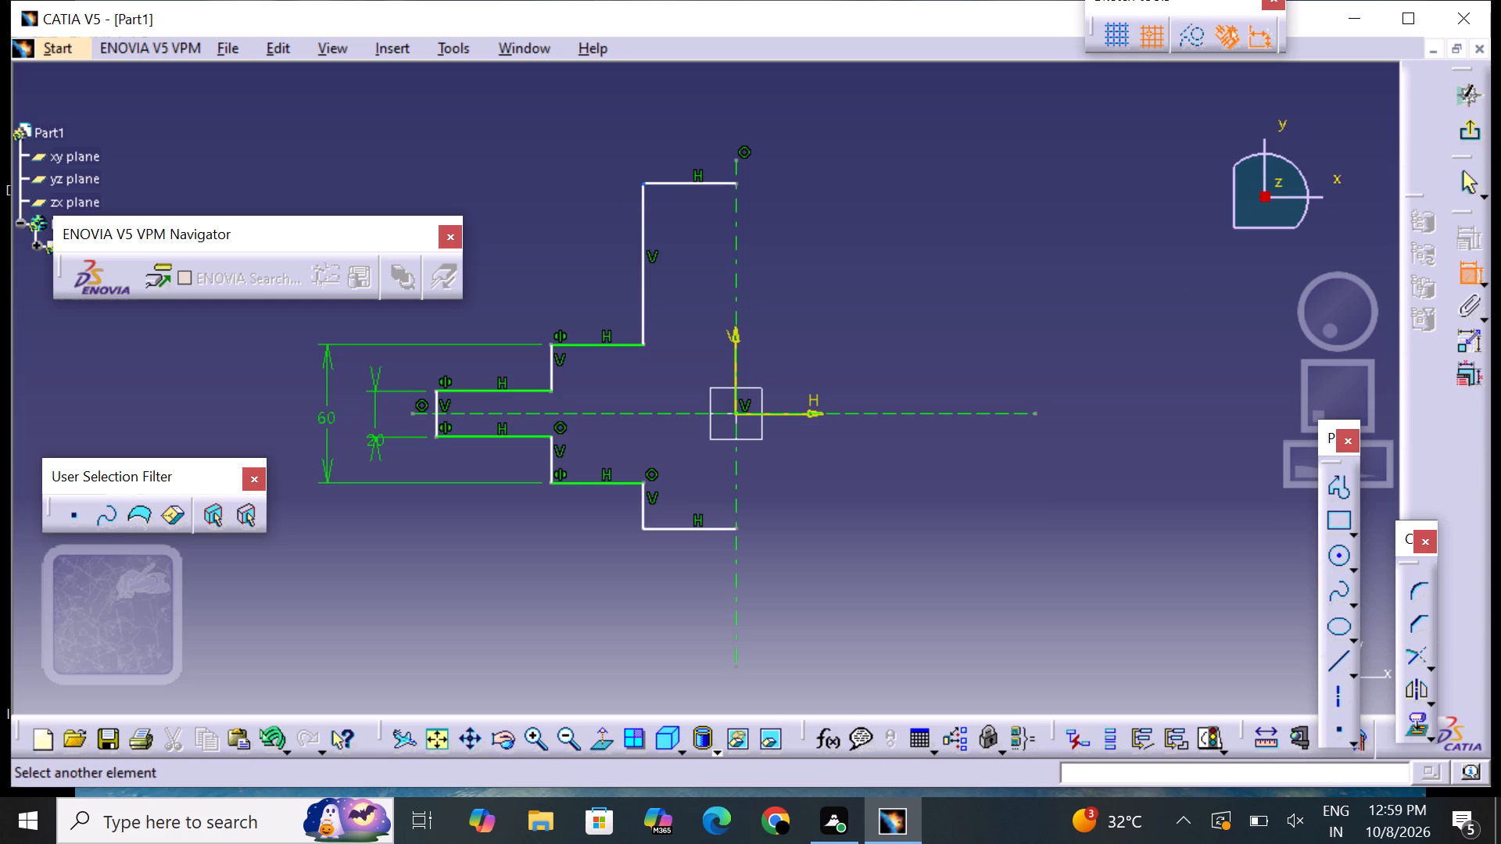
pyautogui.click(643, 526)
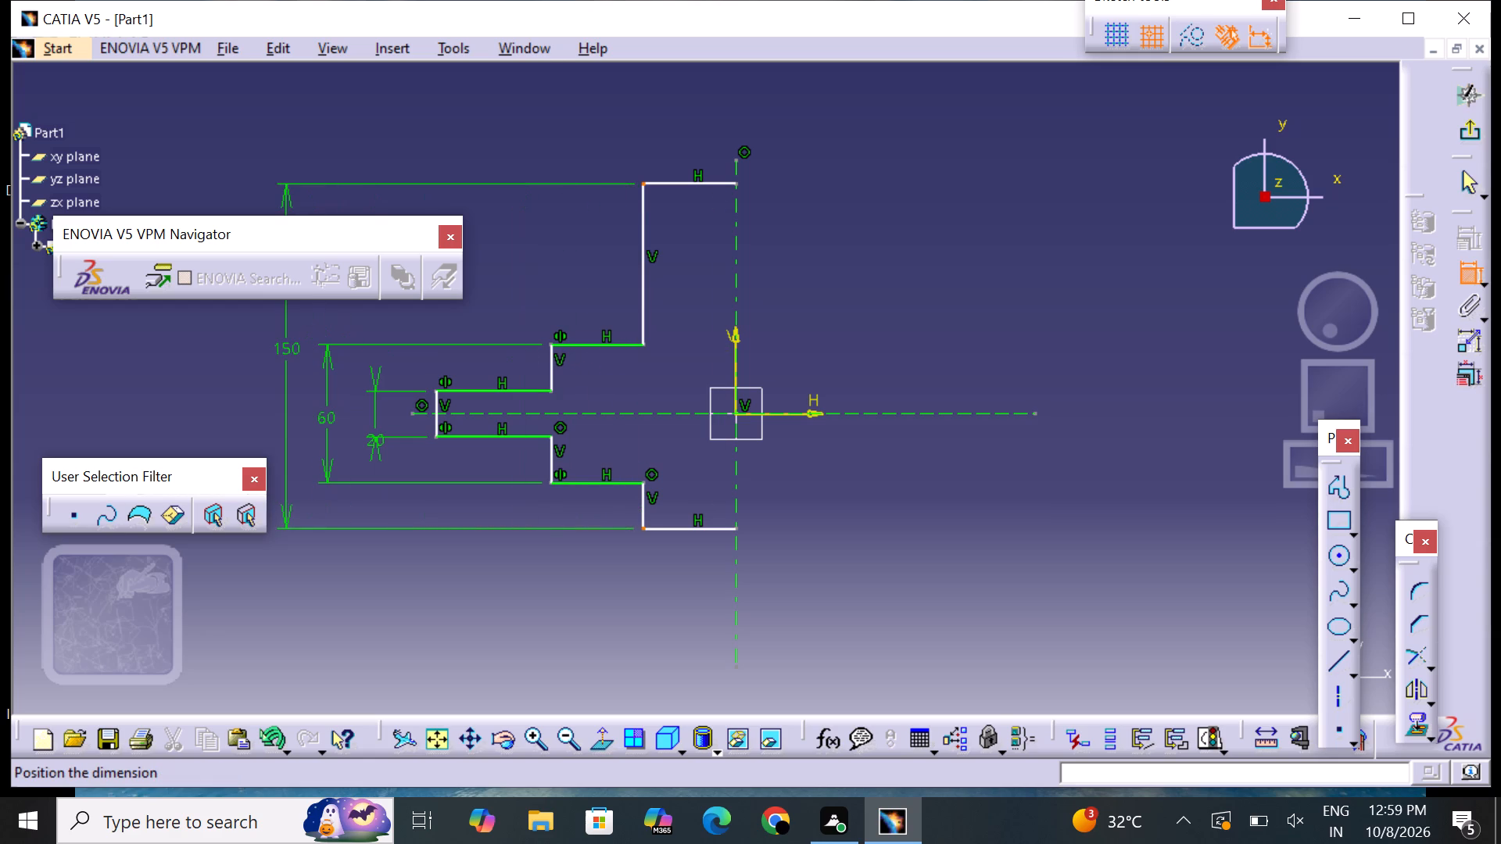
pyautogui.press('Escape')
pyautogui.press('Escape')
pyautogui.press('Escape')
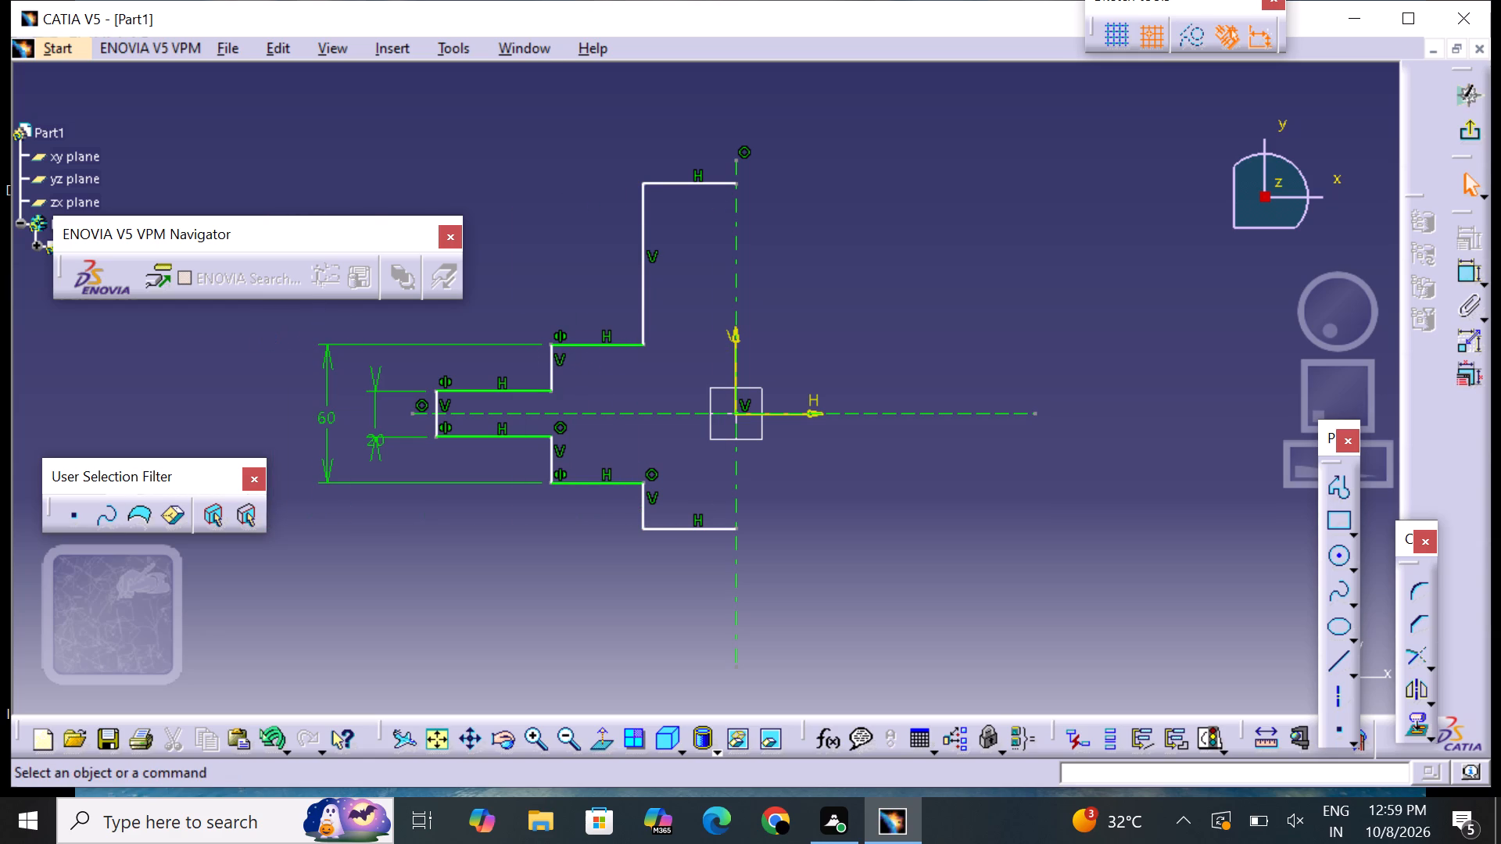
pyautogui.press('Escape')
# Dimension the length of the first step's upper horizontal edge and set it to 80 mm.
pyautogui.click(1474, 274)
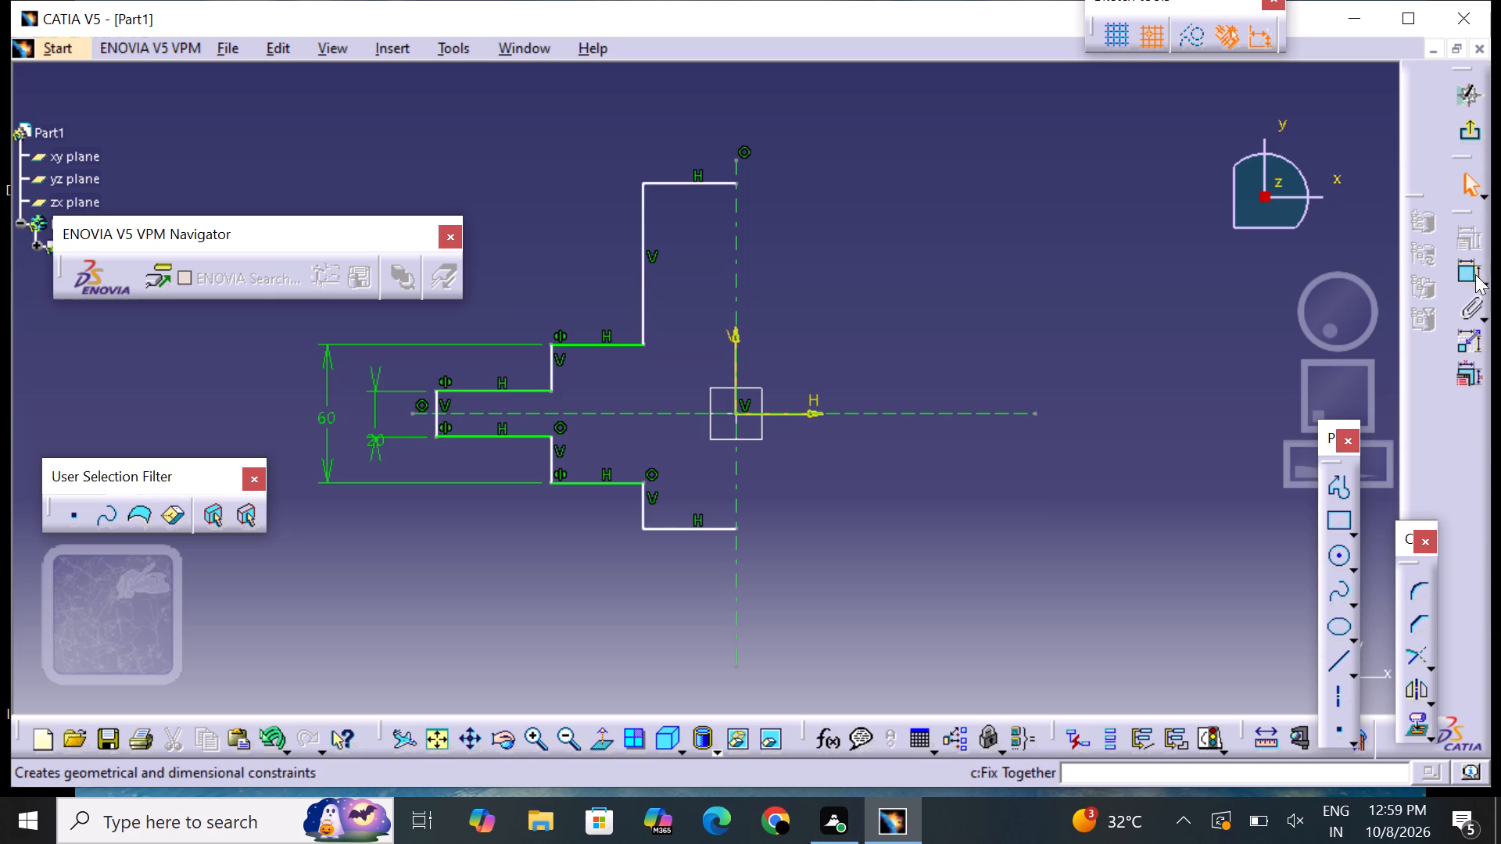
pyautogui.click(515, 395)
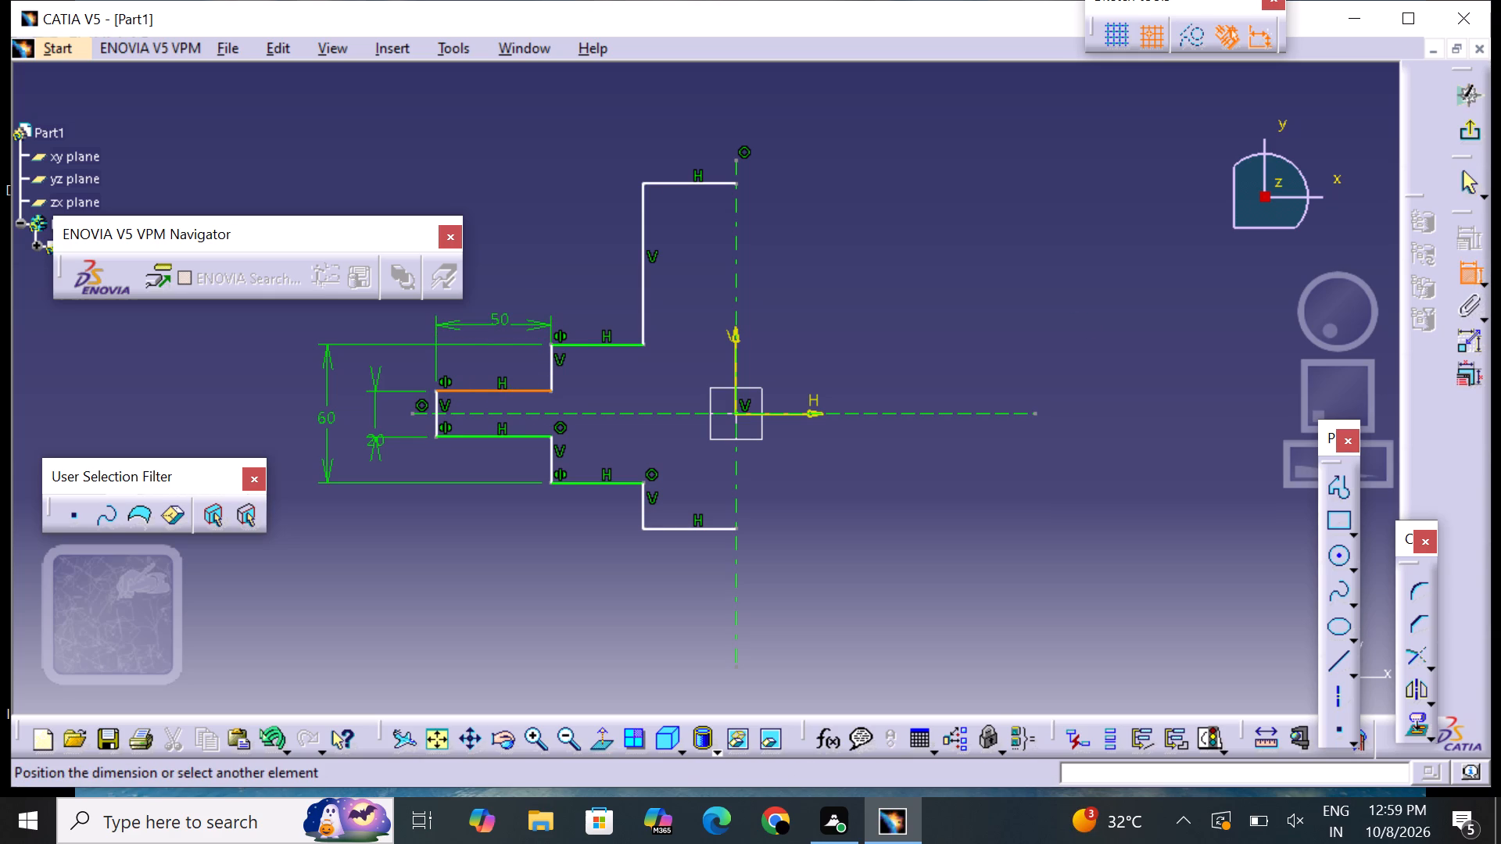
pyautogui.click(493, 316)
pyautogui.doubleClick(493, 316)
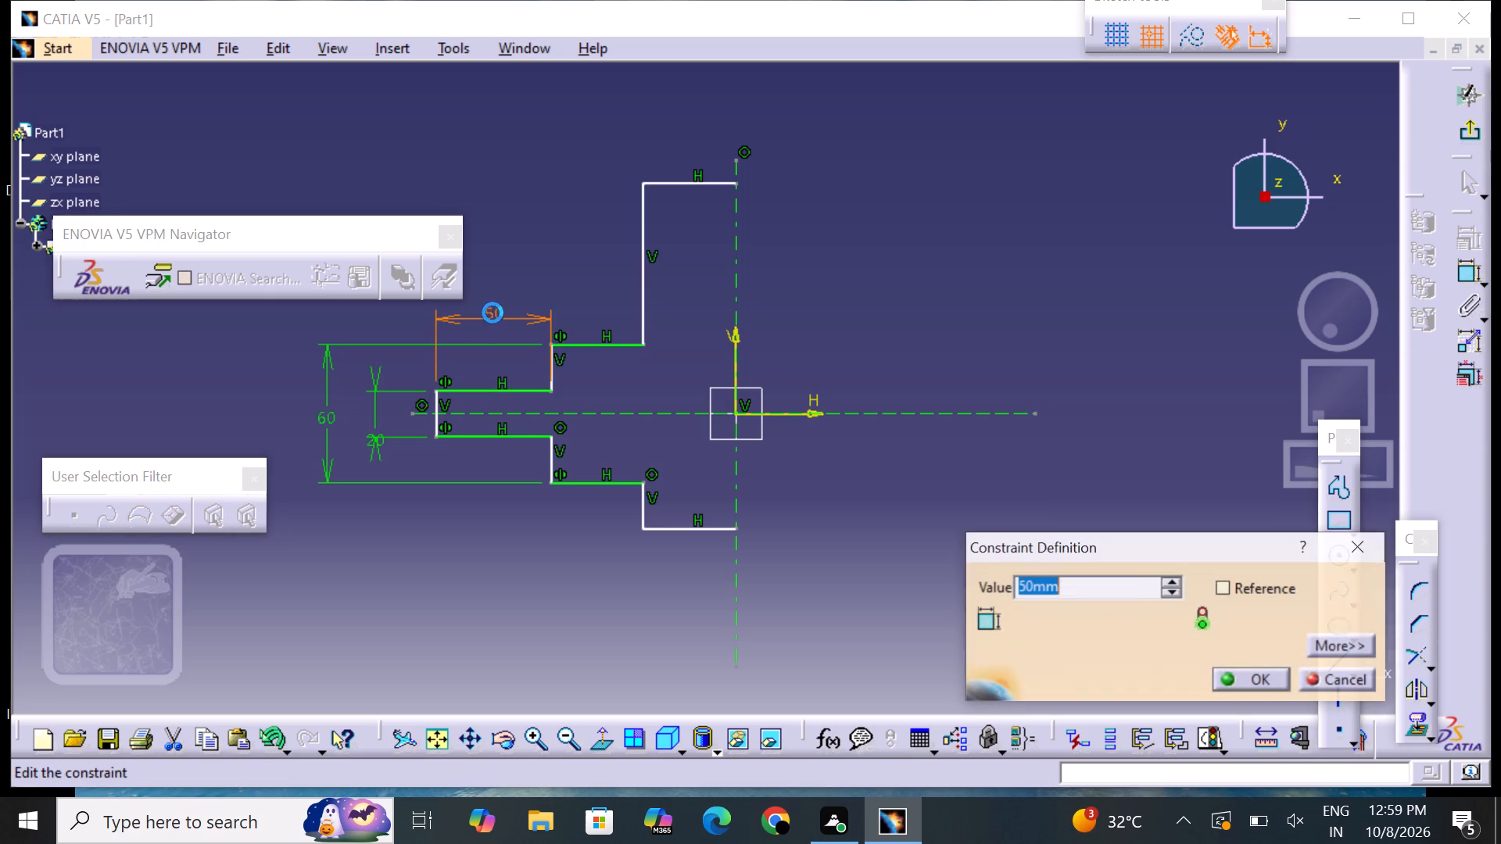
pyautogui.press('BackSpace')
pyautogui.press('6')
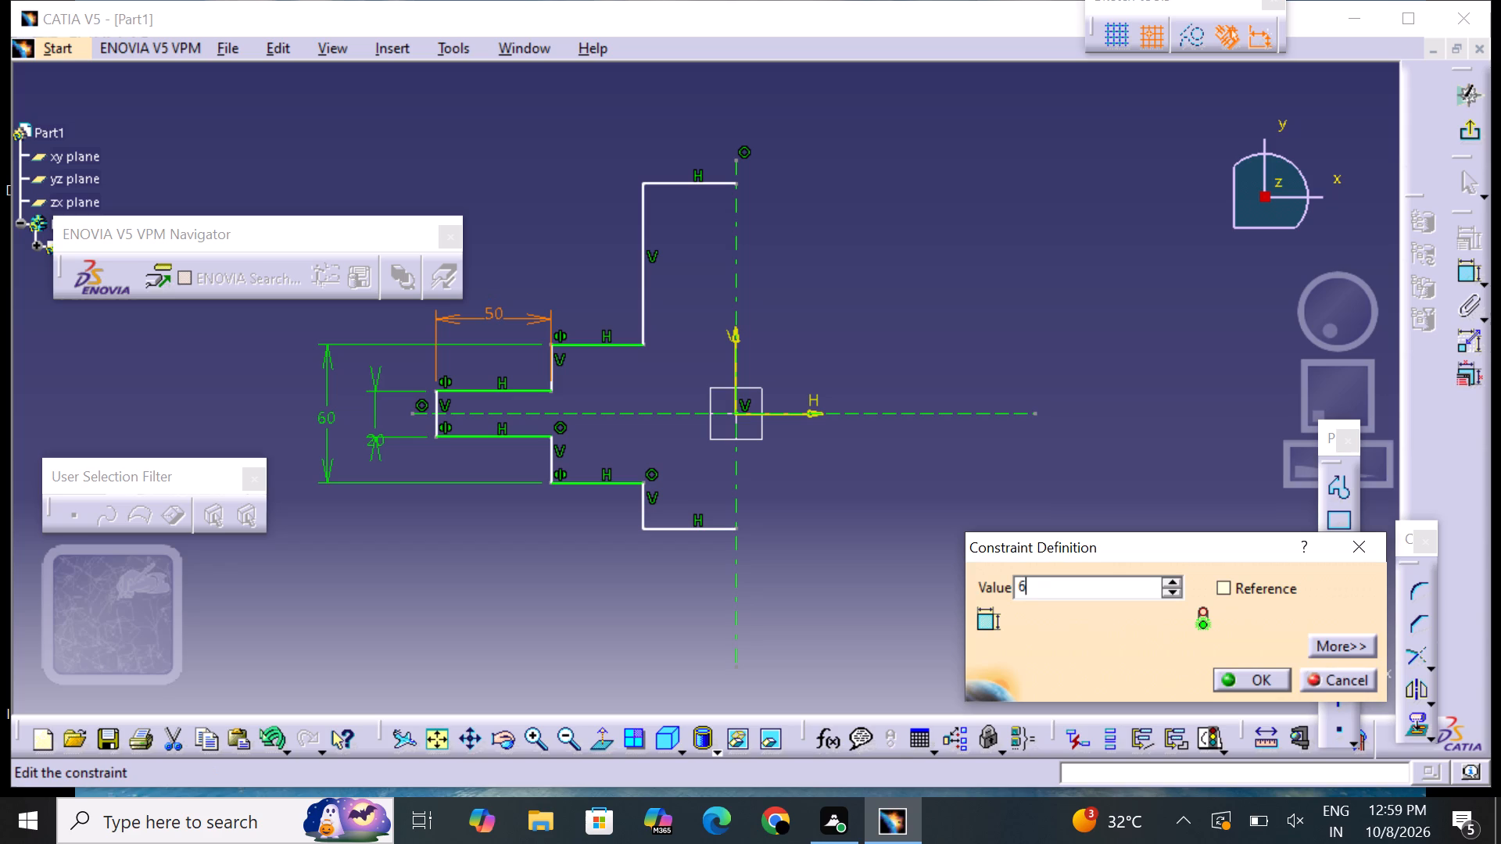
pyautogui.press('BackSpace')
pyautogui.write('80')
pyautogui.press('Return')
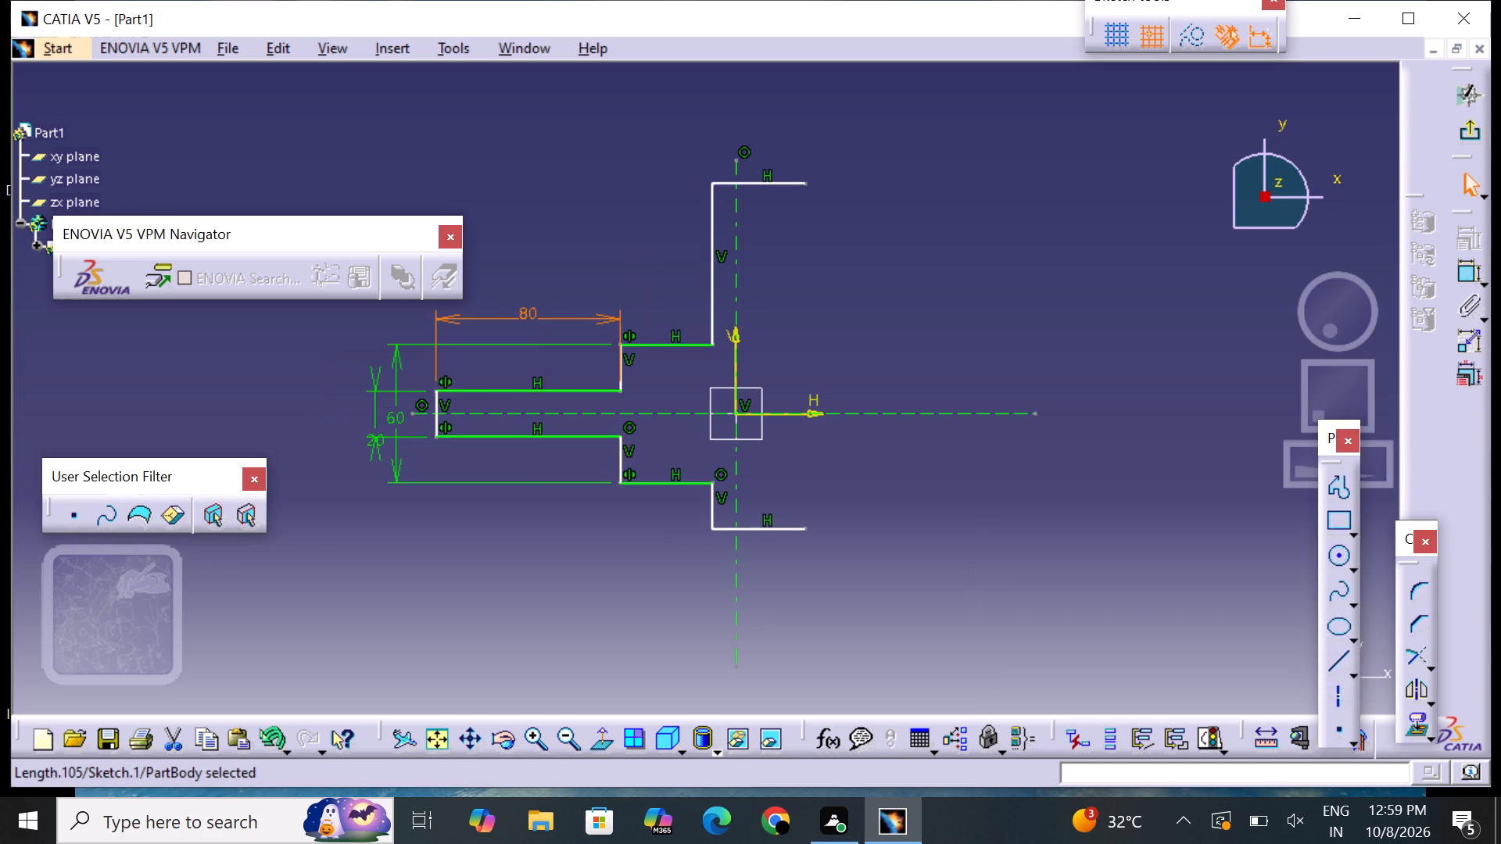
pyautogui.click(589, 646)
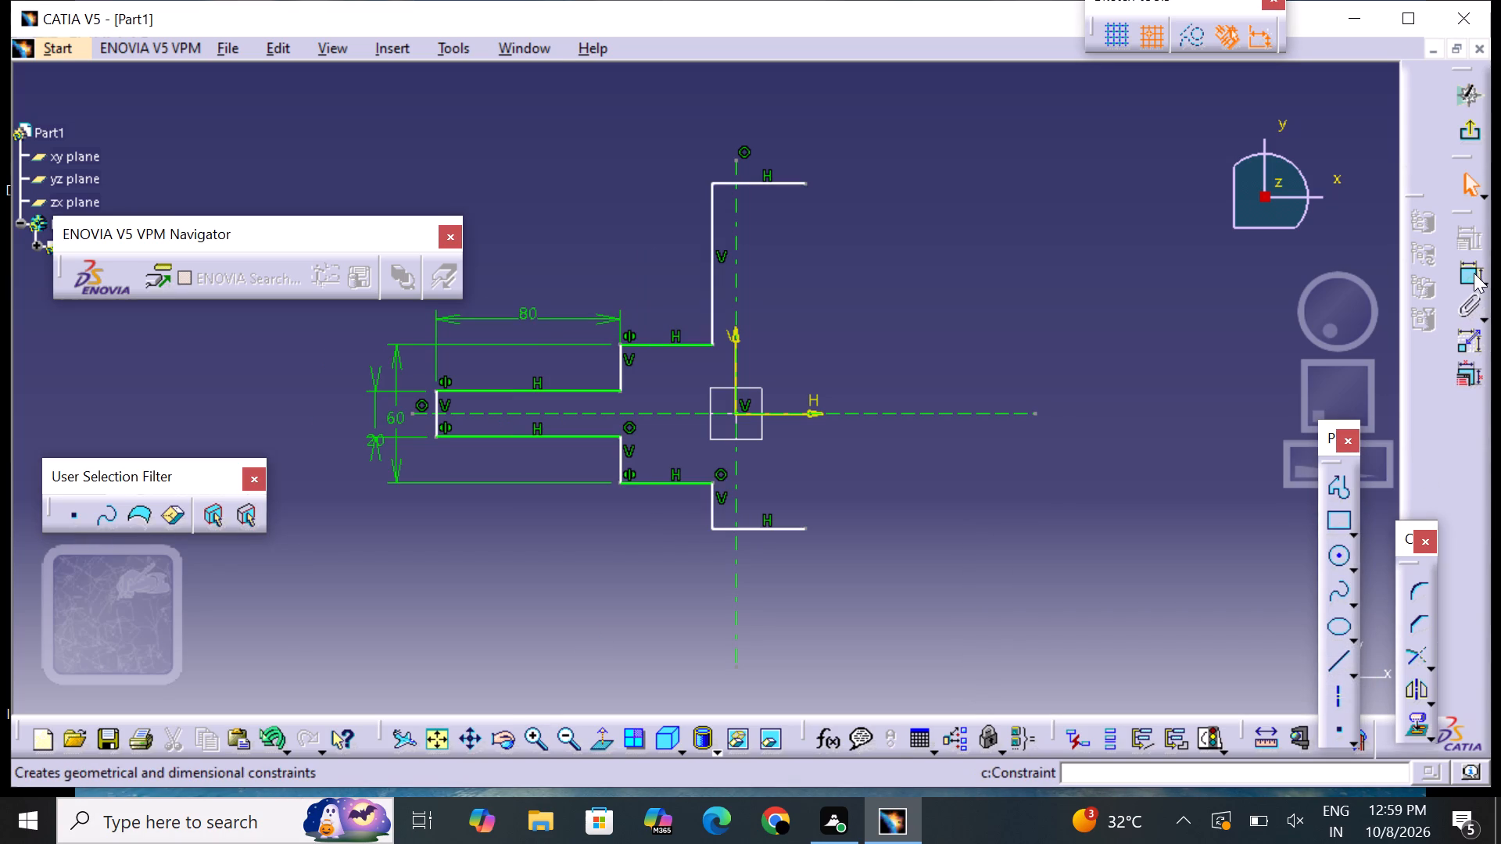
# Dimension the length of the second step's upper horizontal edge, placing the dimension above the edge.
pyautogui.click(1469, 269)
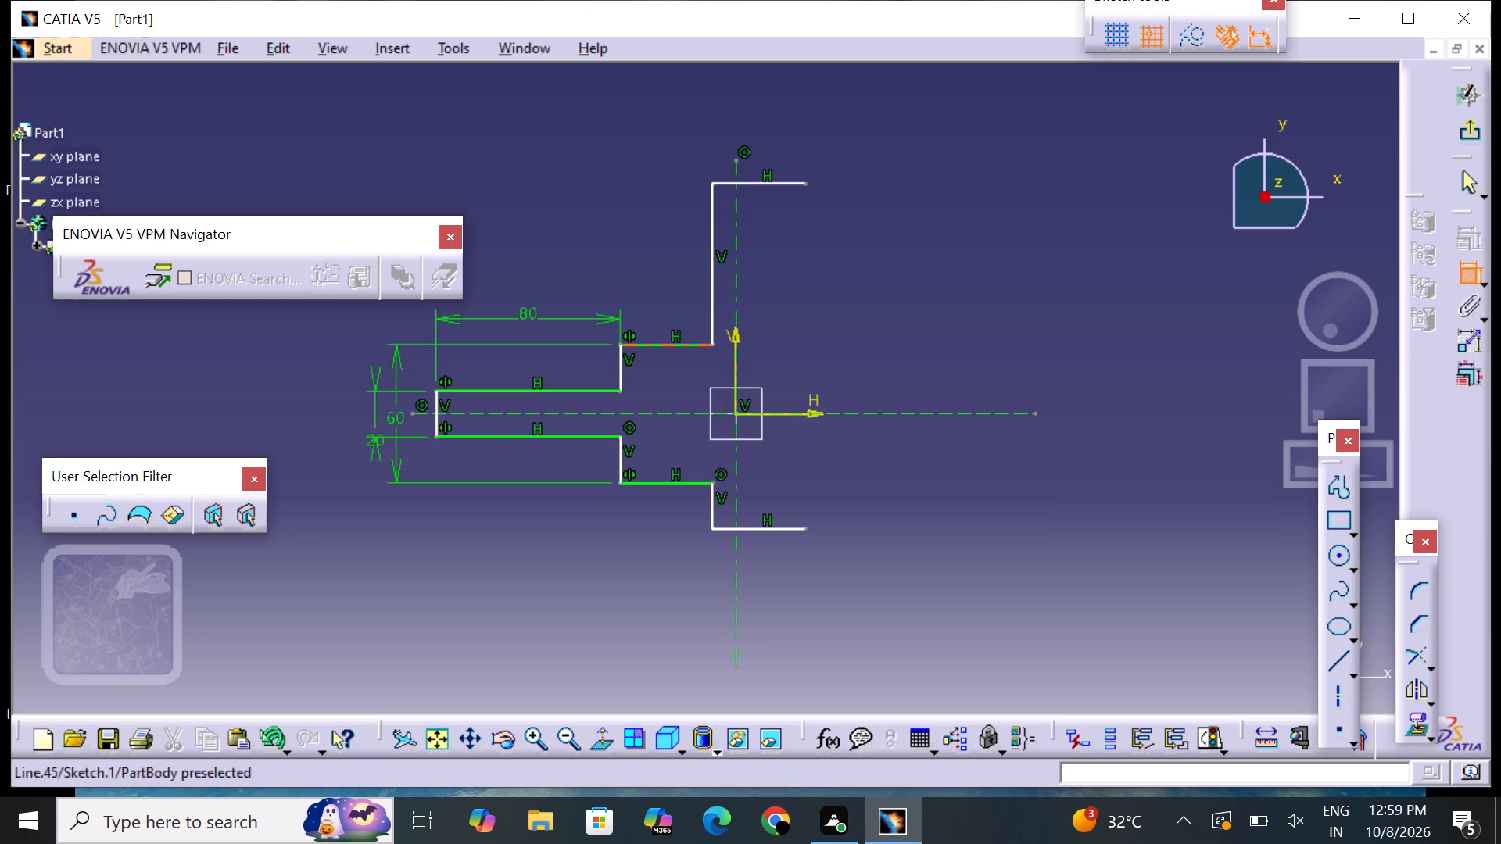
pyautogui.click(682, 341)
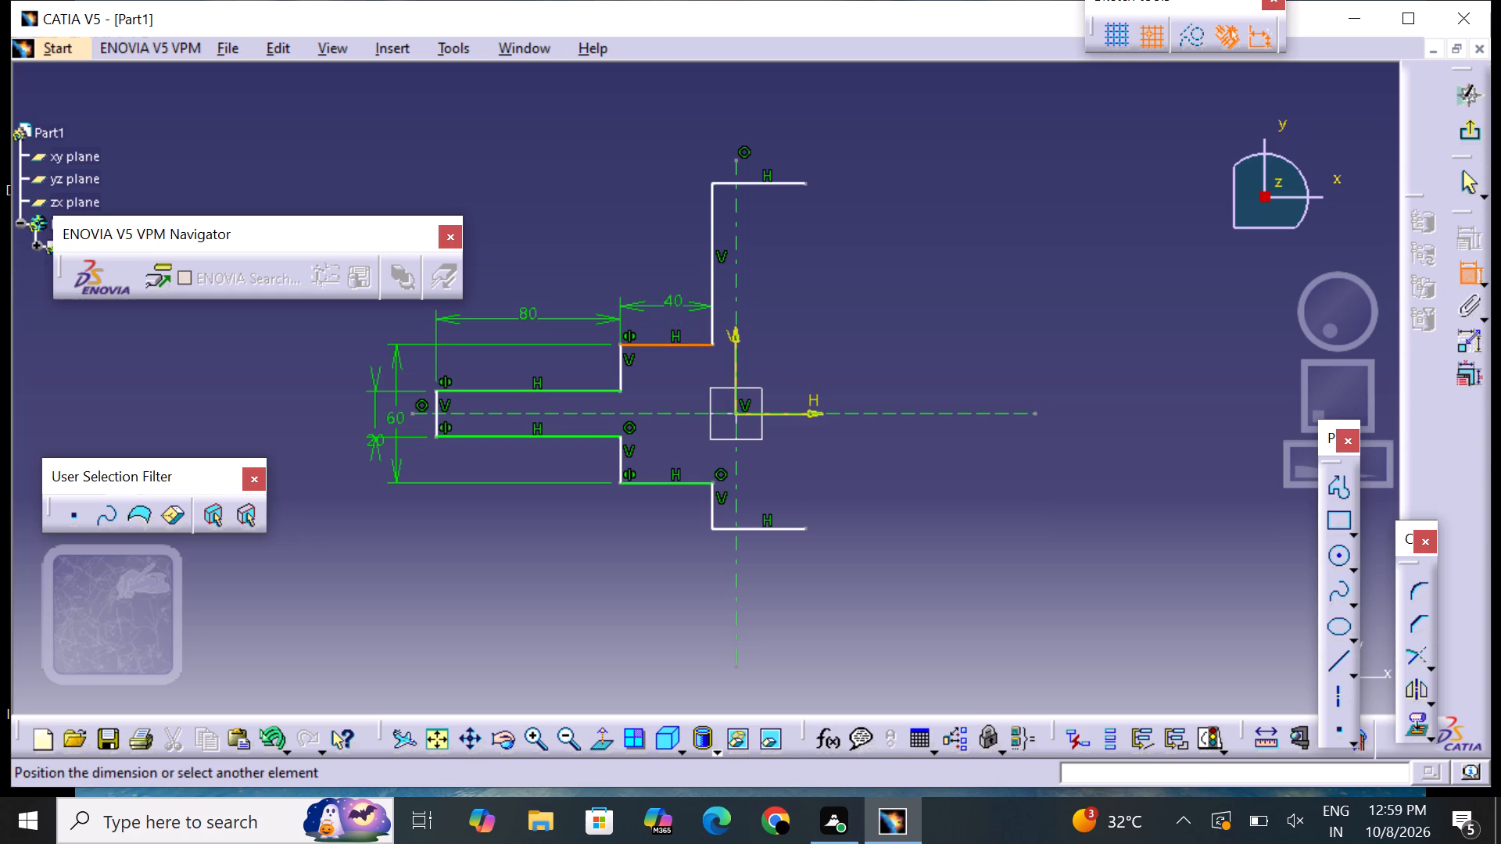
pyautogui.click(671, 306)
pyautogui.click(894, 296)
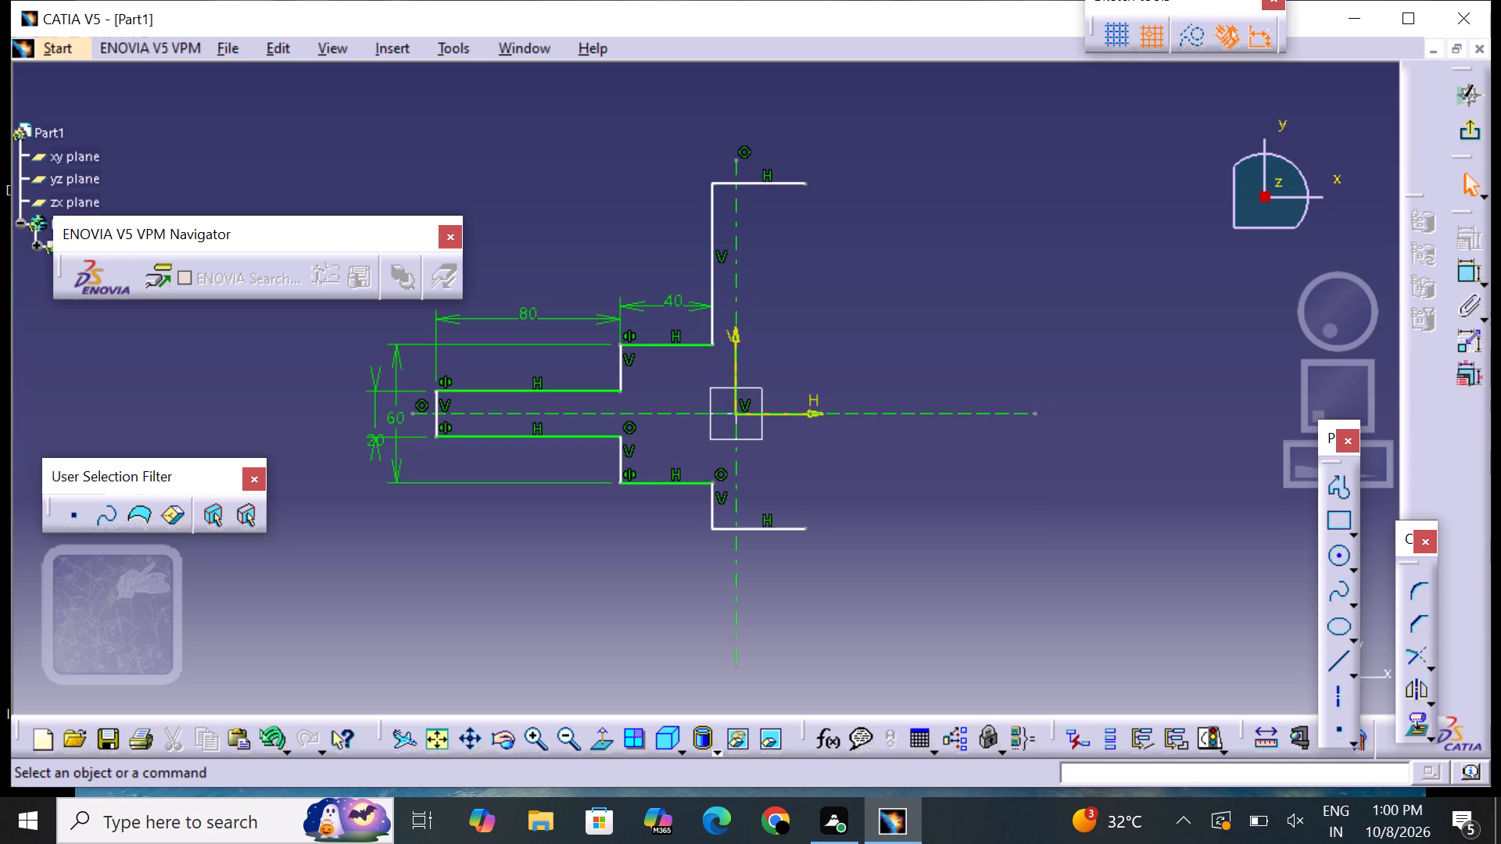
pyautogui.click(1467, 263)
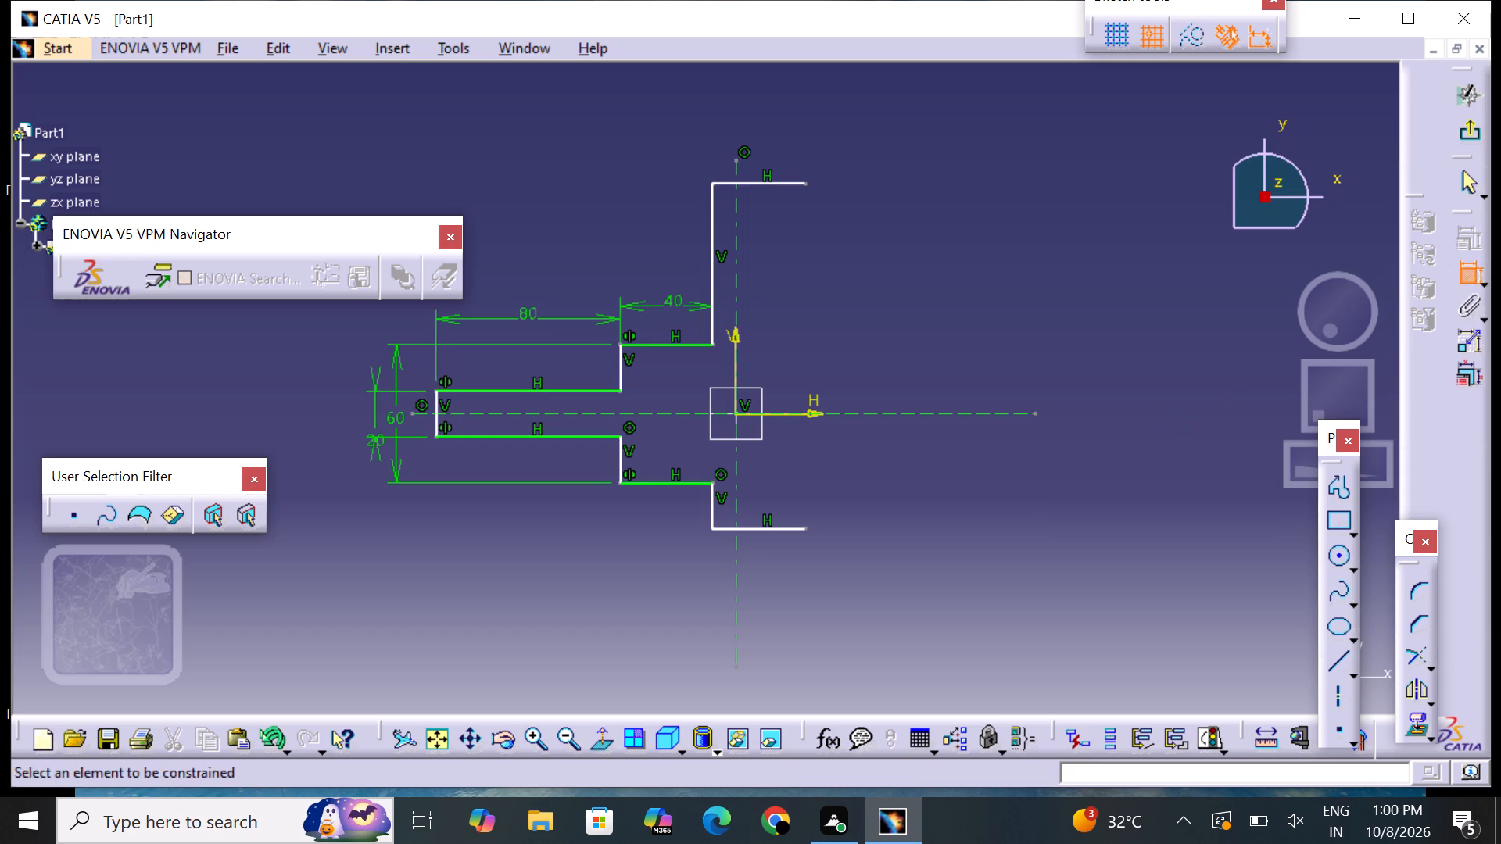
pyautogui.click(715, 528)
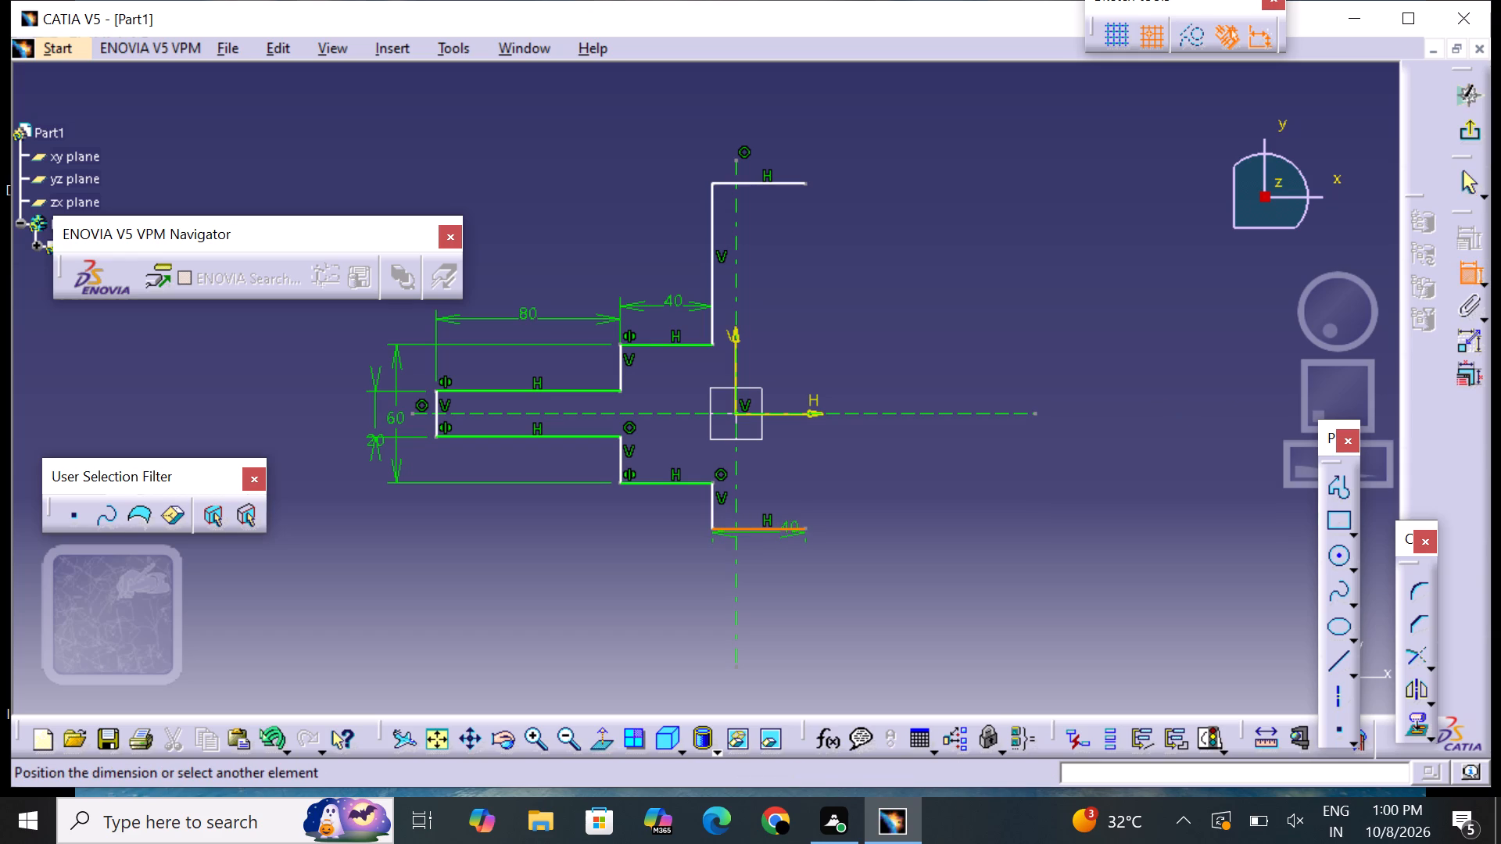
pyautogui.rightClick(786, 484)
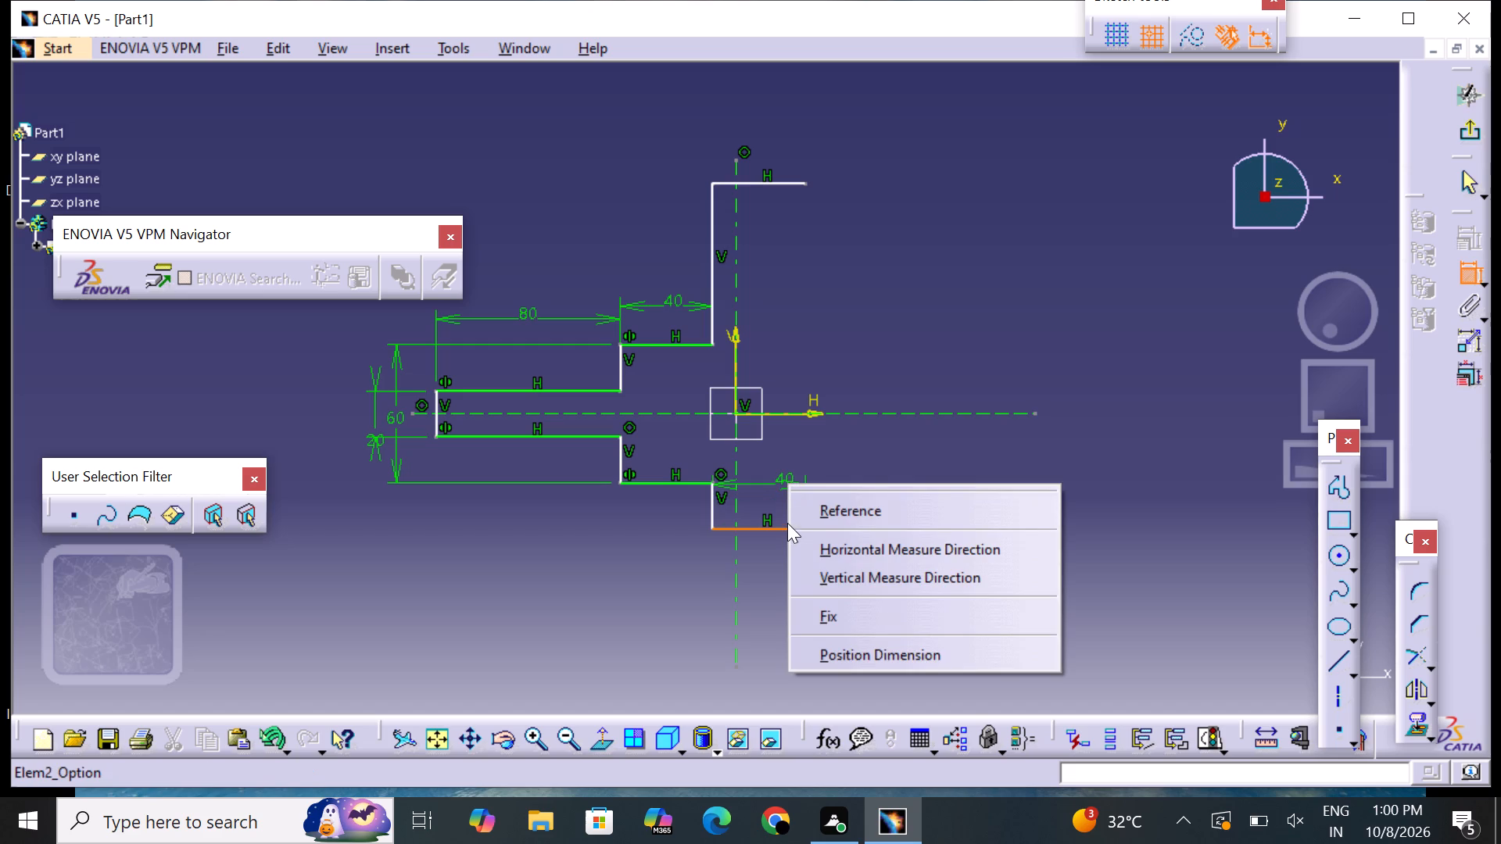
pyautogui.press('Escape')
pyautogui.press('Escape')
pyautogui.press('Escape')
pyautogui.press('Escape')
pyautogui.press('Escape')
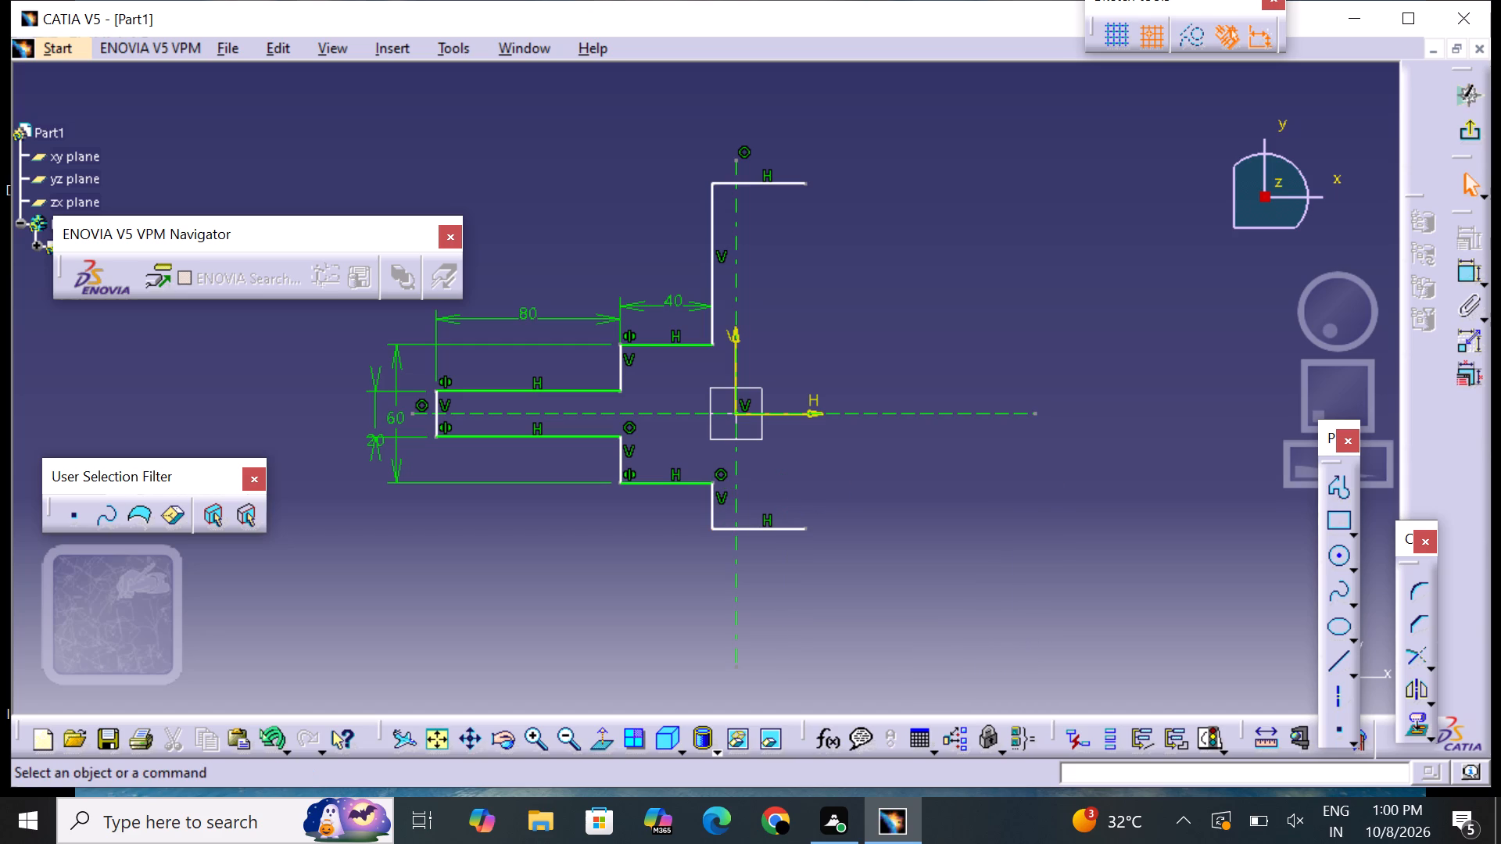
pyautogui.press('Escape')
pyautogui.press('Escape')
# Constrain the two endpoints of the largest step's bottom horizontal edge symmetric about the vertical axis.
pyautogui.click(1464, 273)
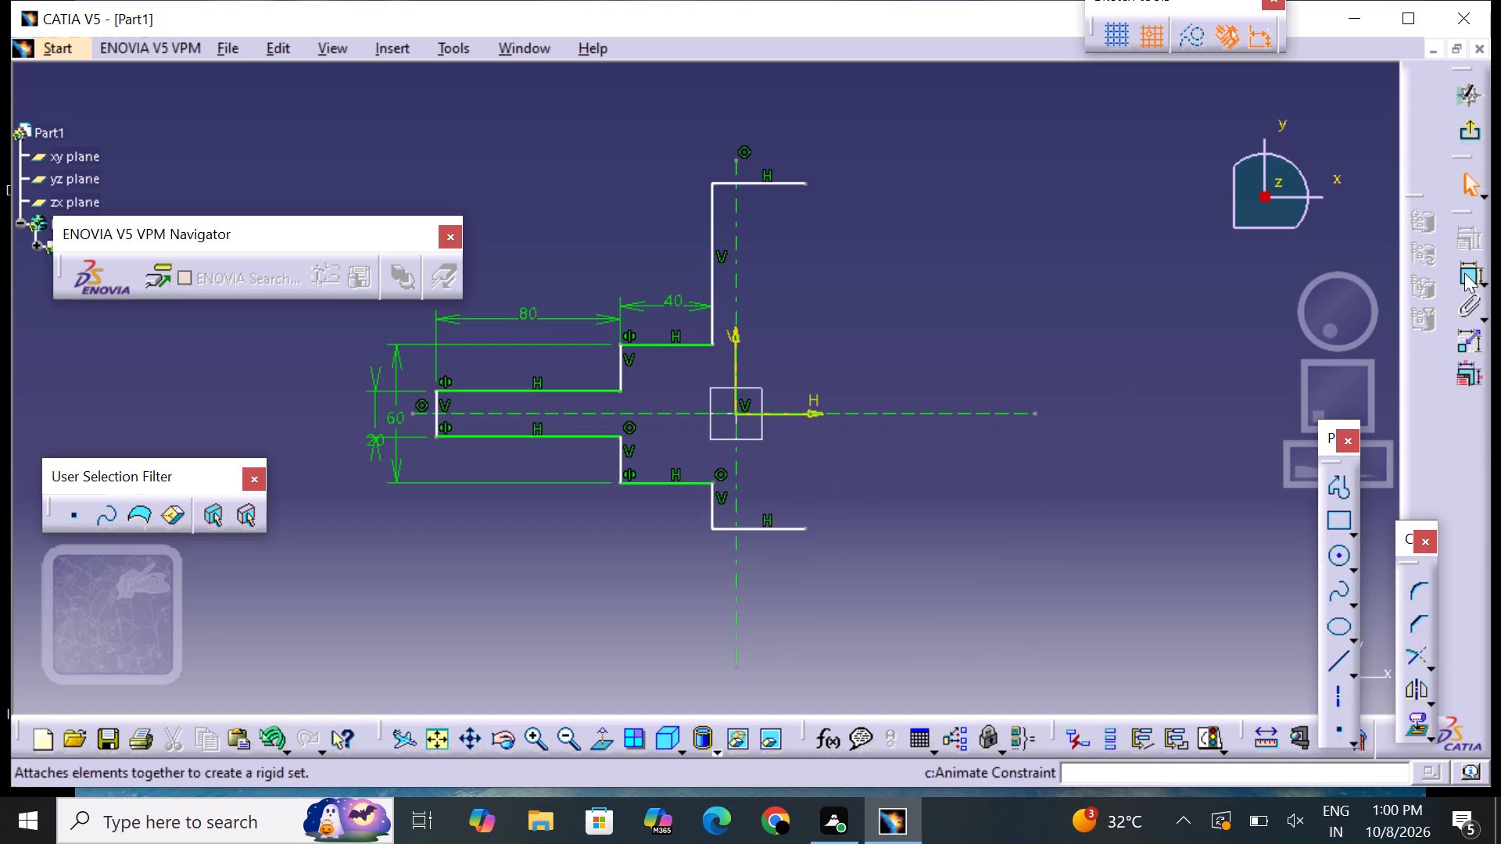
pyautogui.click(711, 530)
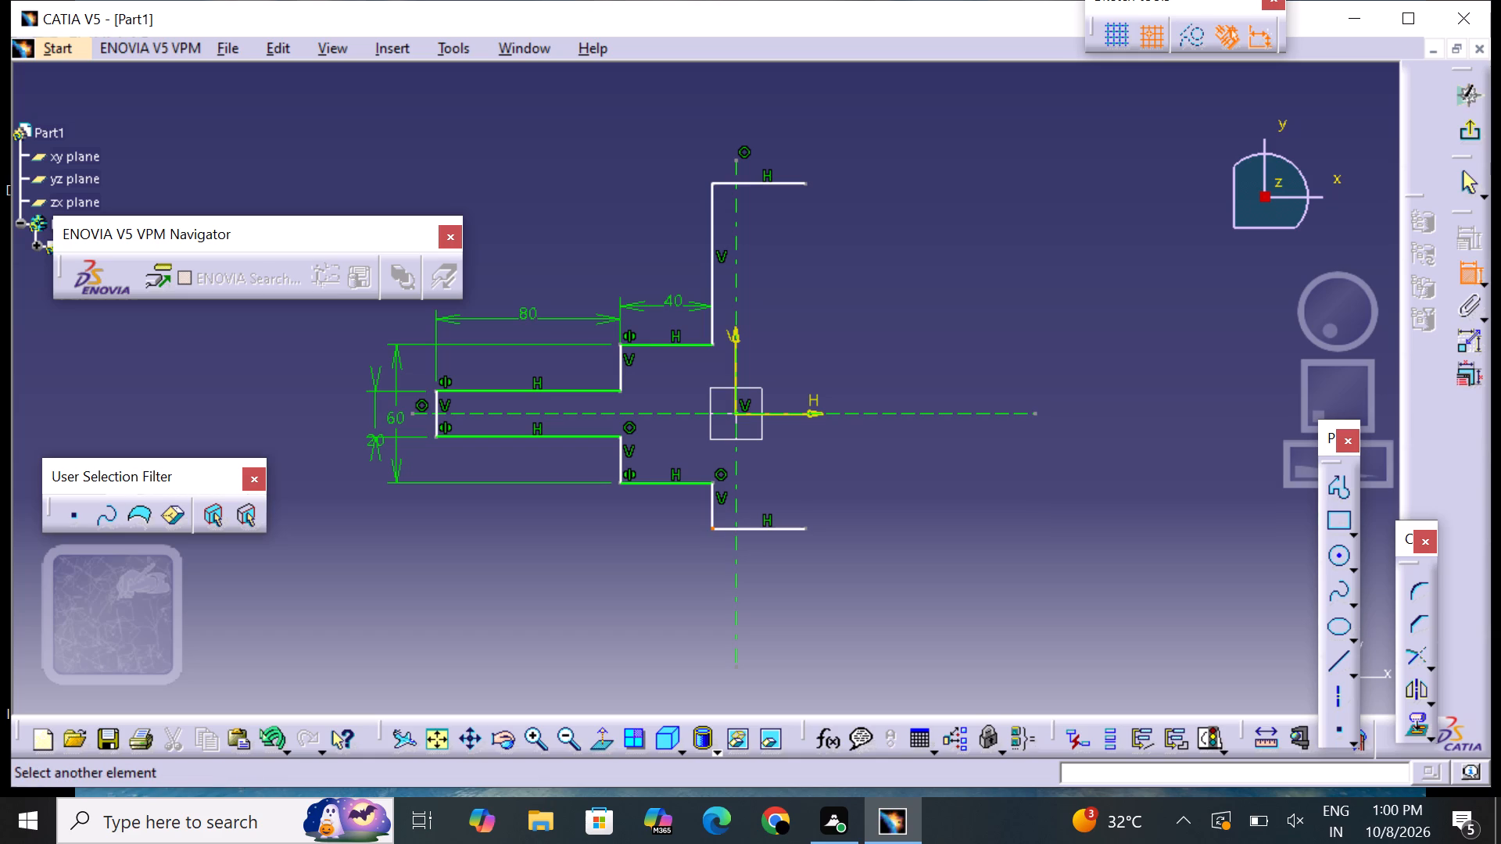
pyautogui.click(806, 527)
pyautogui.rightClick(806, 528)
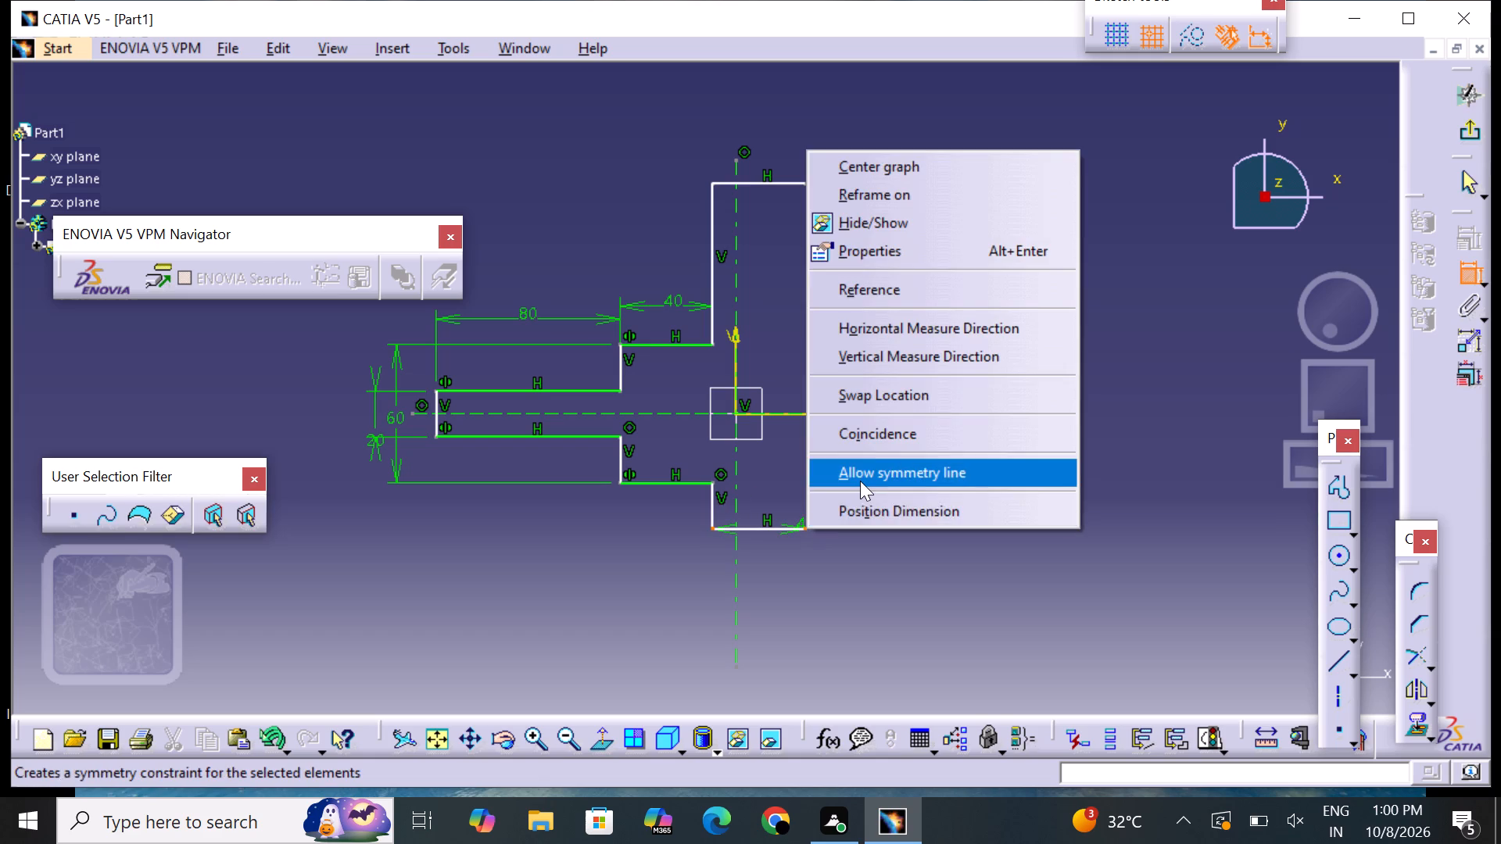
pyautogui.click(860, 481)
pyautogui.click(733, 498)
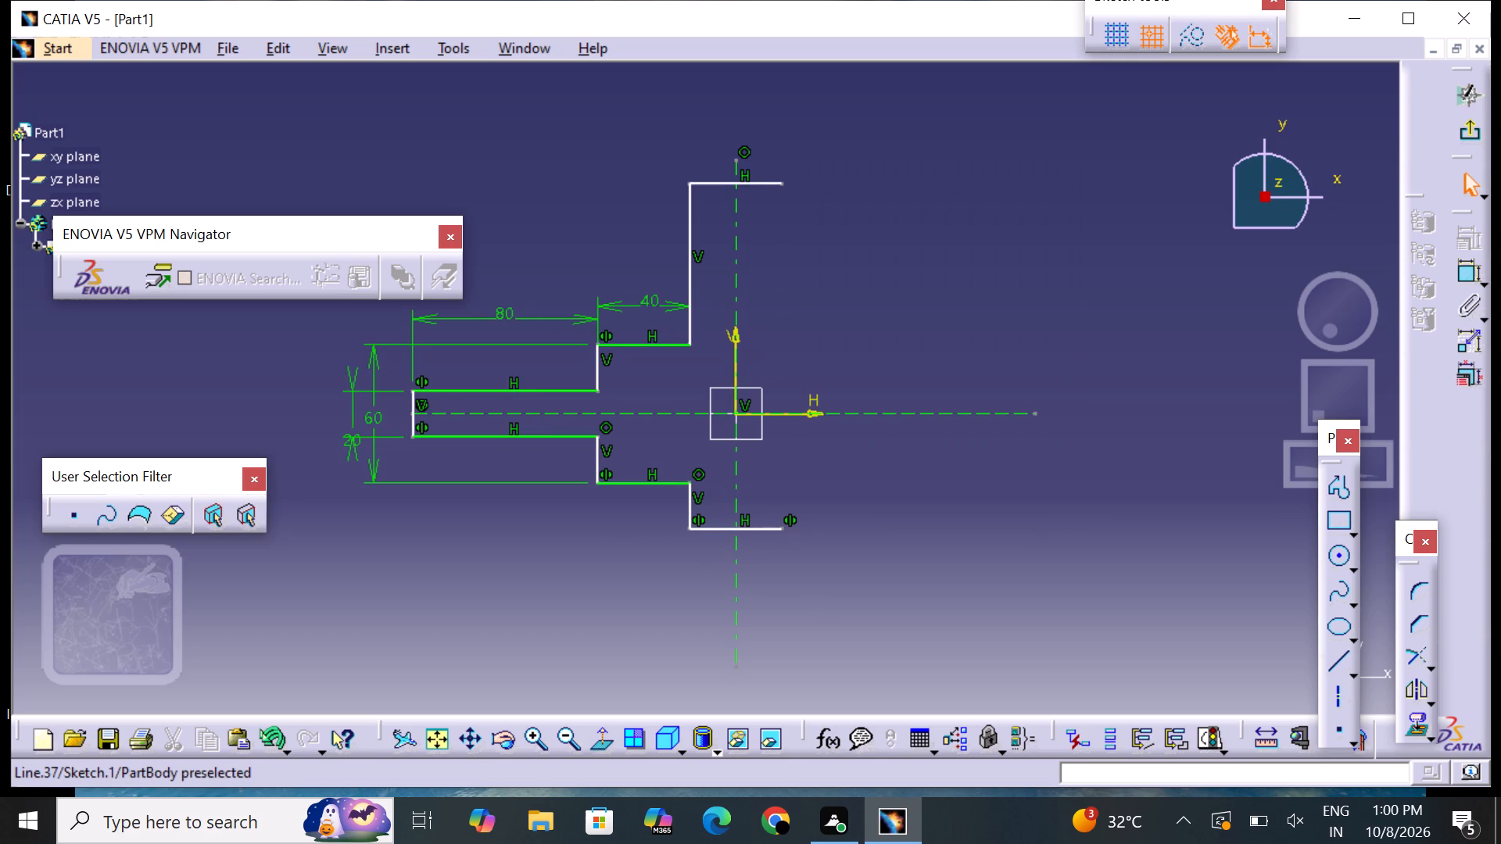
pyautogui.press('Escape')
pyautogui.press('Escape')
pyautogui.press('Escape')
pyautogui.press('Escape')
pyautogui.press('Escape')
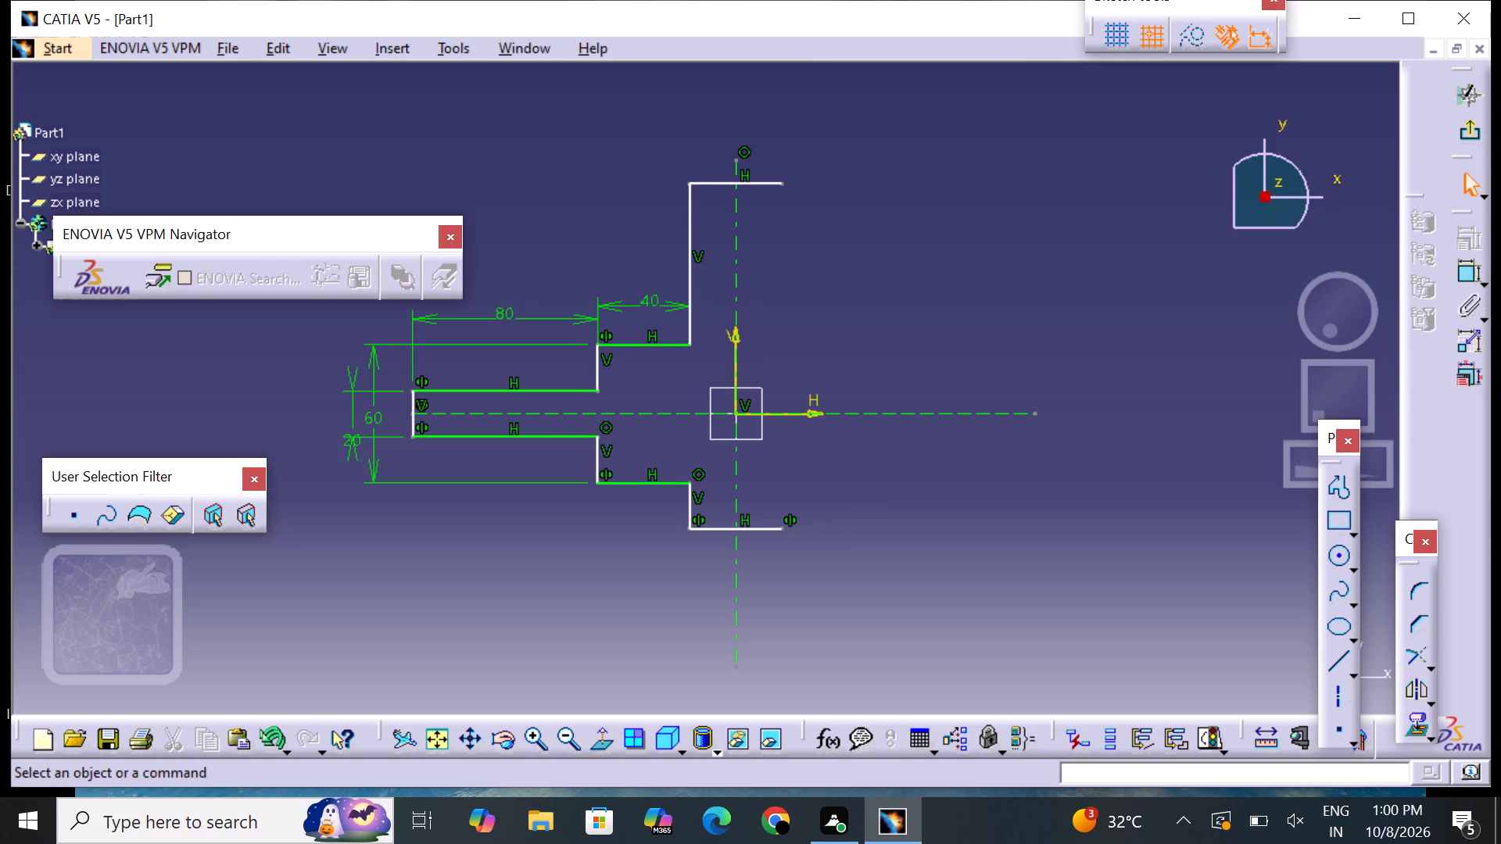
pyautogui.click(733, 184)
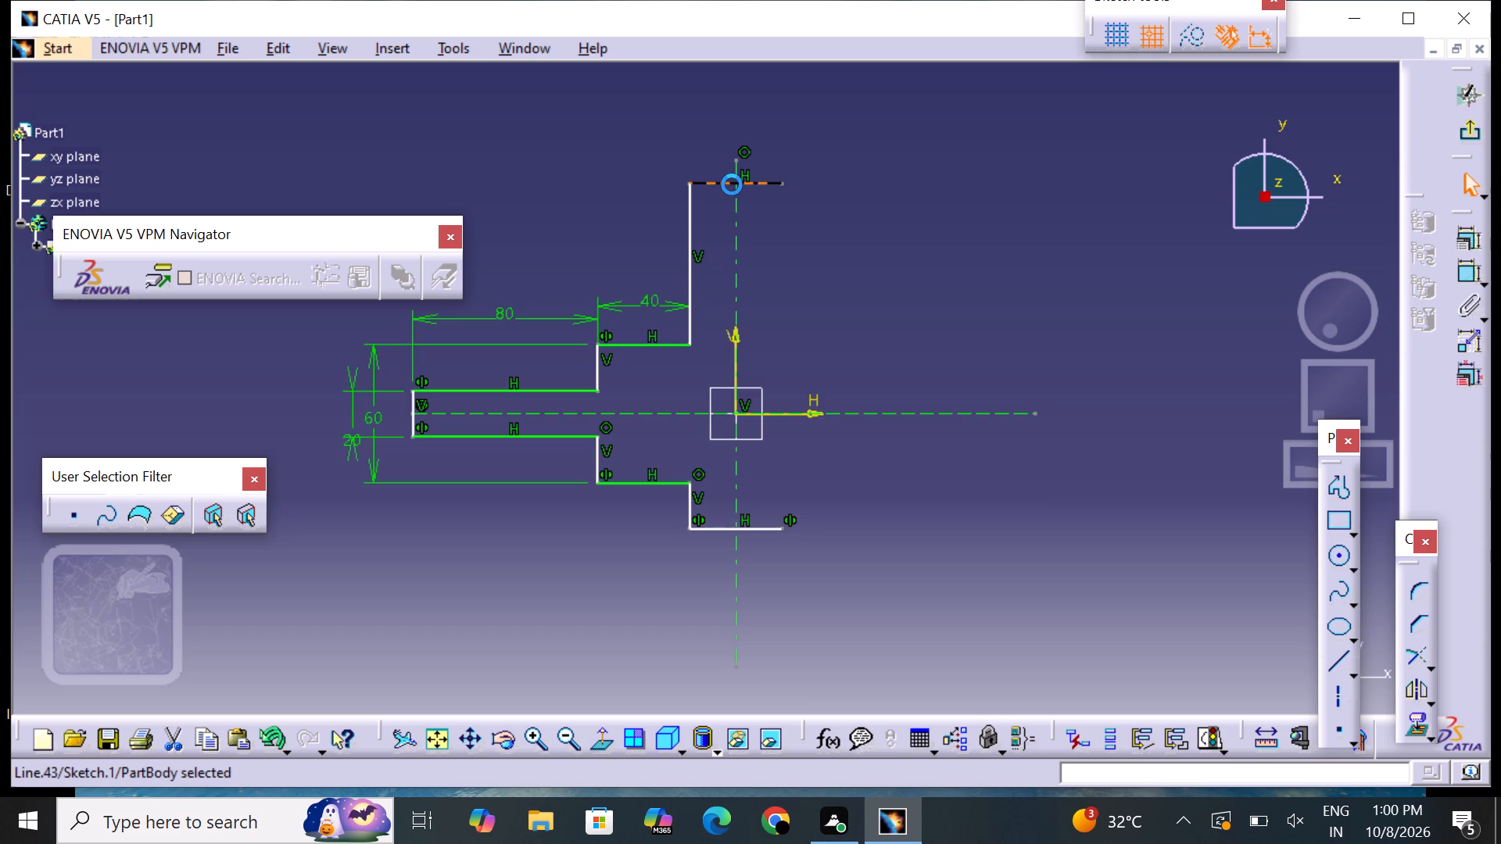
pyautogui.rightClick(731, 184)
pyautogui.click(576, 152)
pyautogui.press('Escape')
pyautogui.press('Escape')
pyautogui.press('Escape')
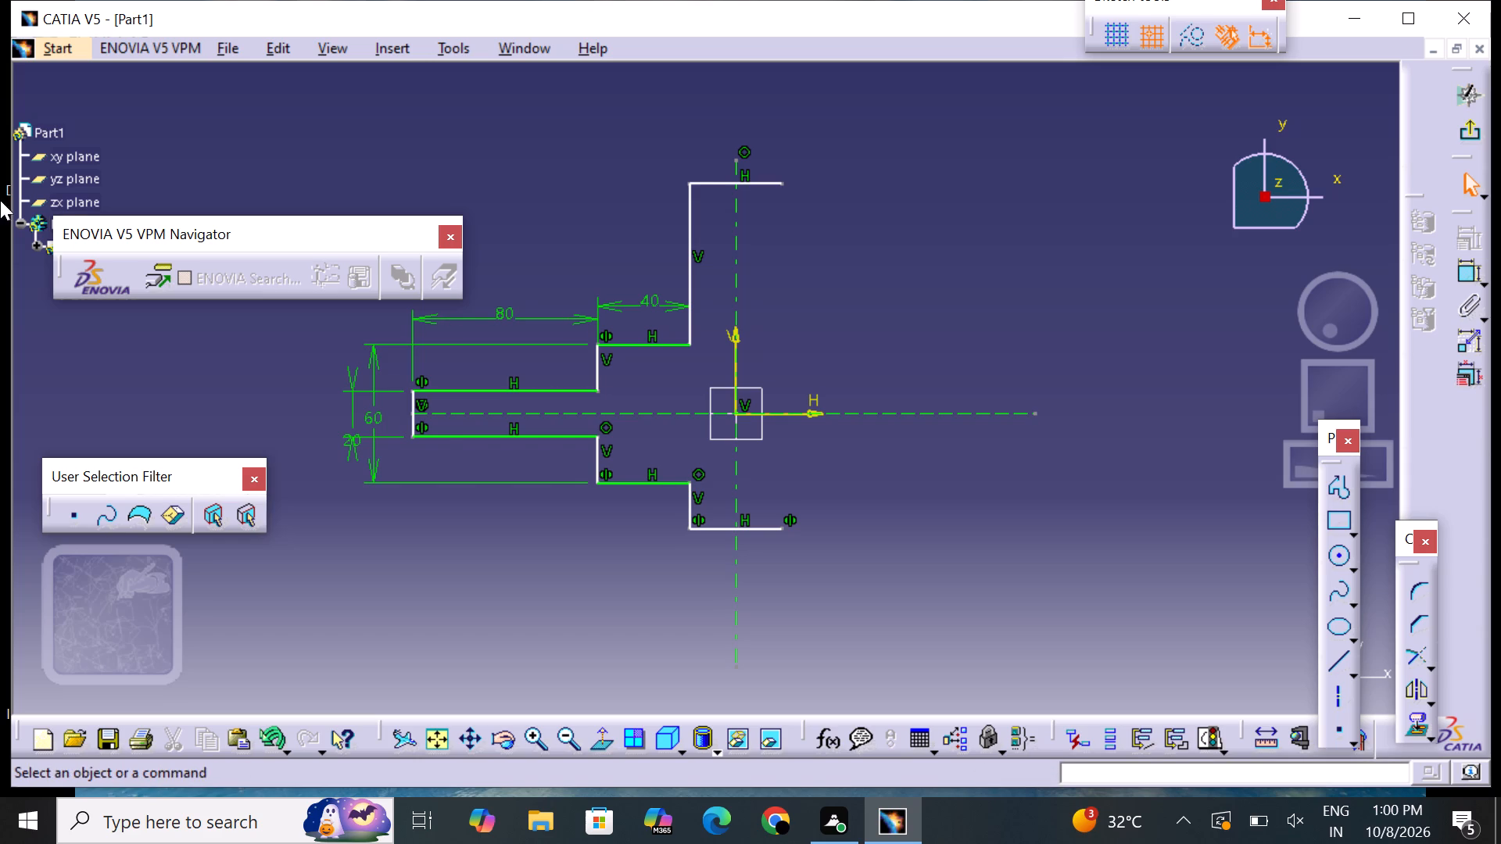
# Dimension the vertical distance between the largest step's upper and lower outer corners and set it to 100 mm.
pyautogui.click(1473, 266)
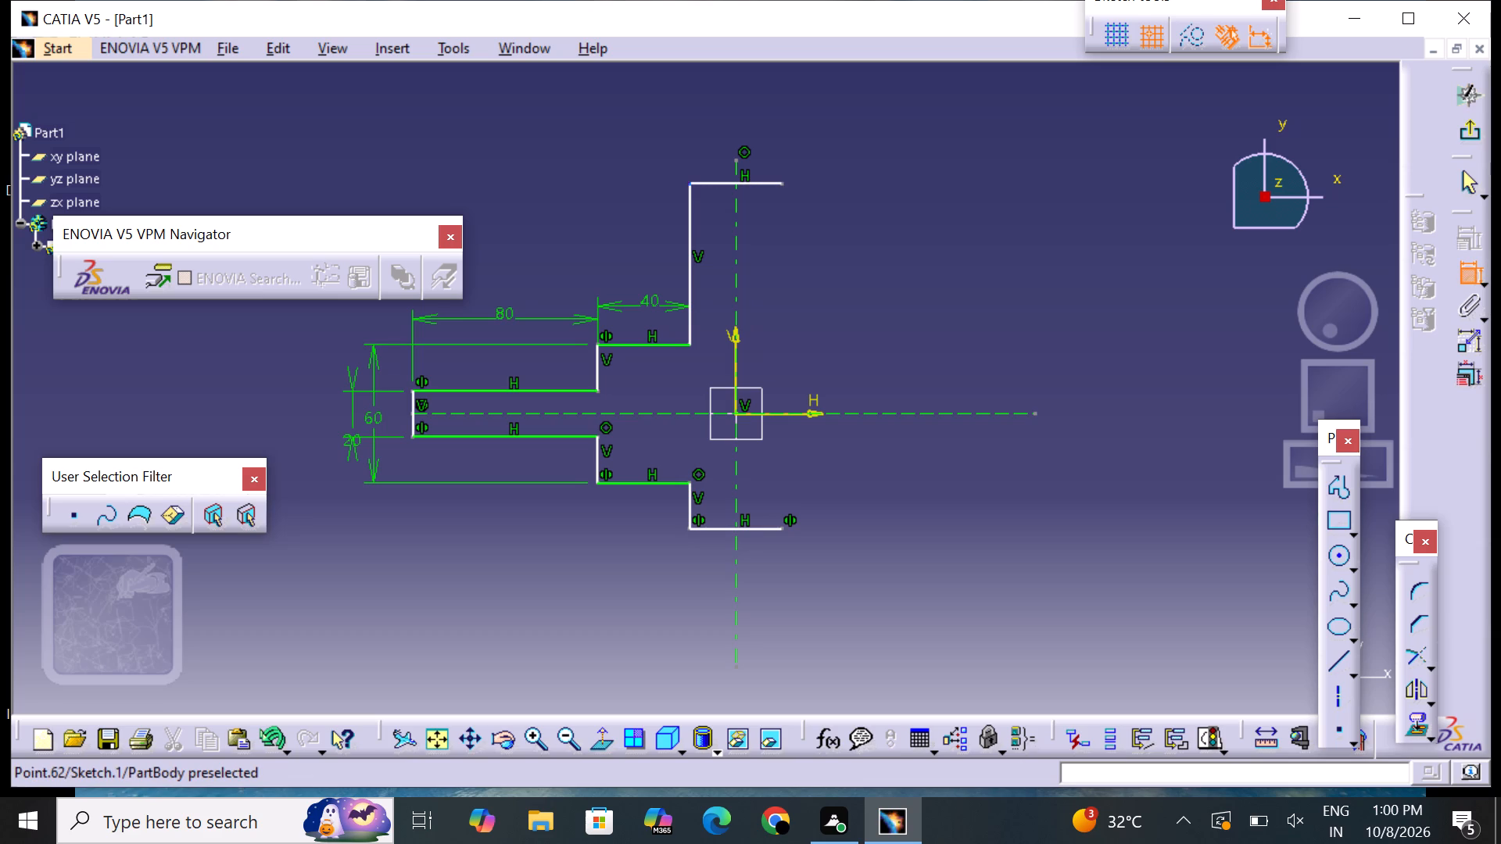
pyautogui.click(692, 181)
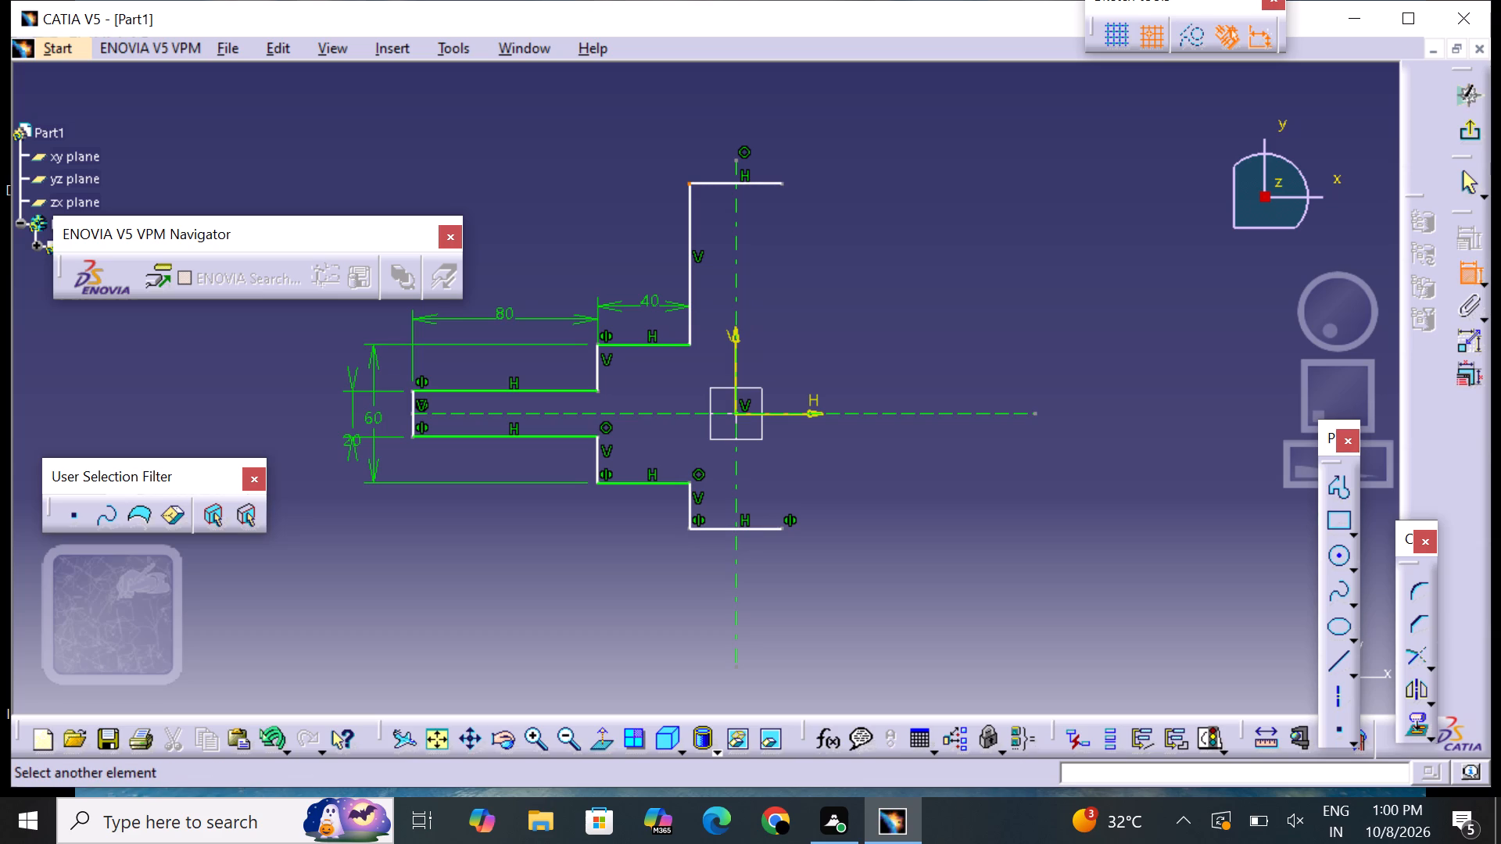
pyautogui.click(690, 527)
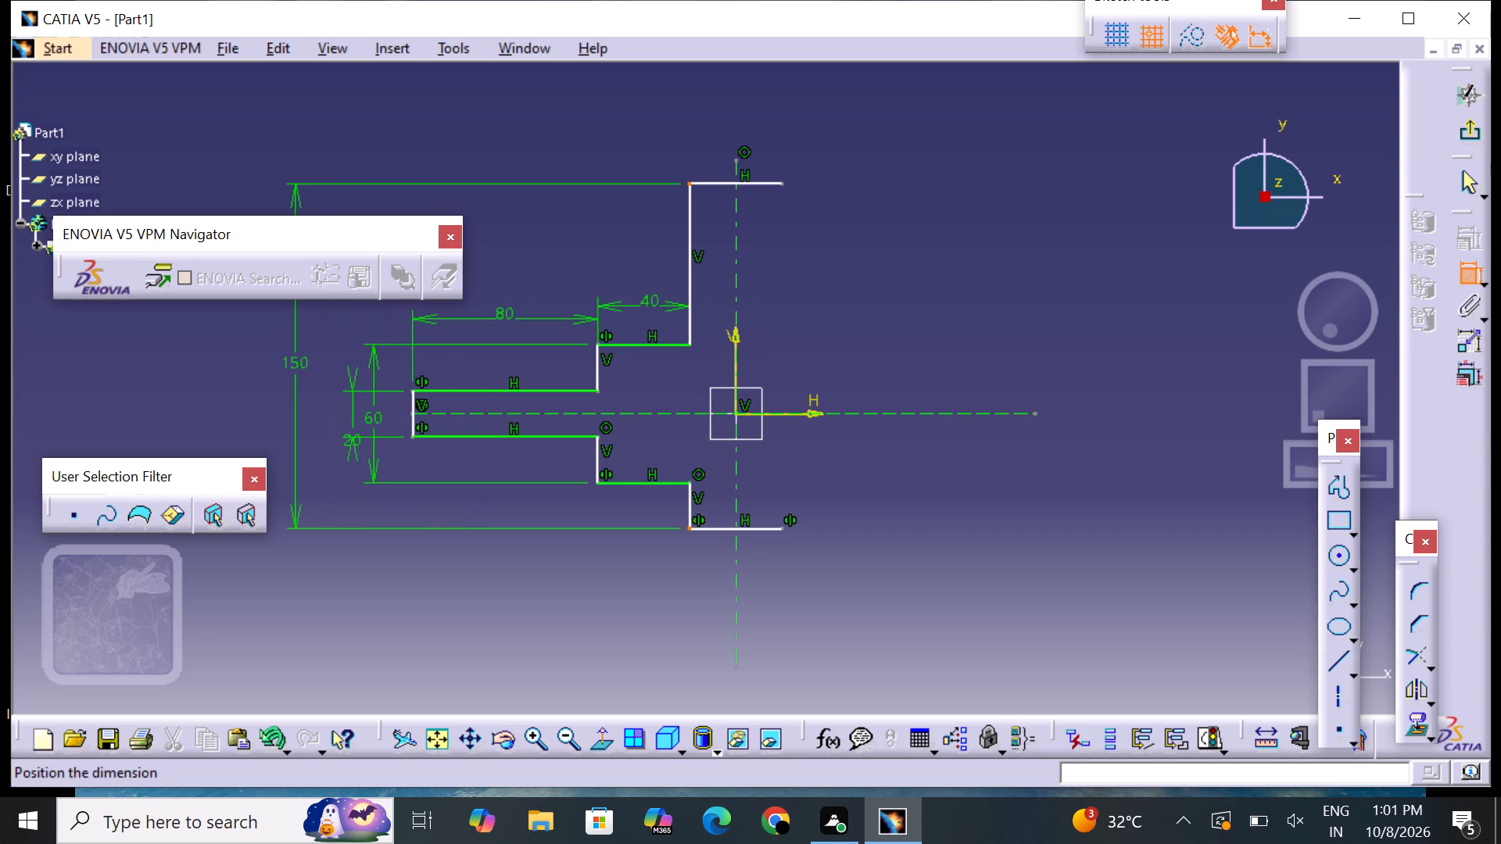
pyautogui.click(286, 367)
pyautogui.click(292, 367)
pyautogui.click(288, 370)
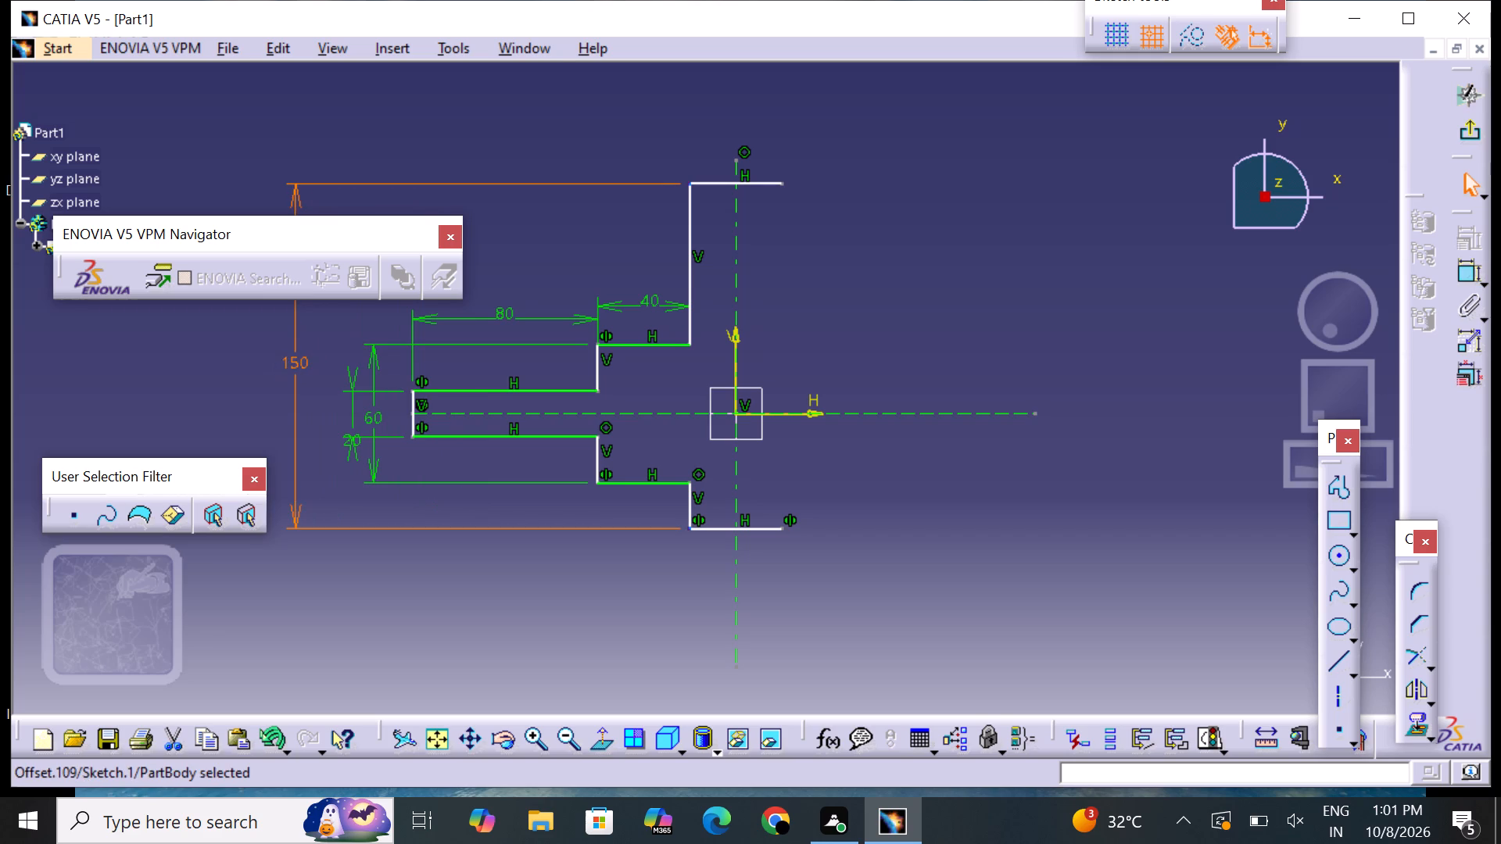
pyautogui.doubleClick(286, 367)
pyautogui.press('BackSpace')
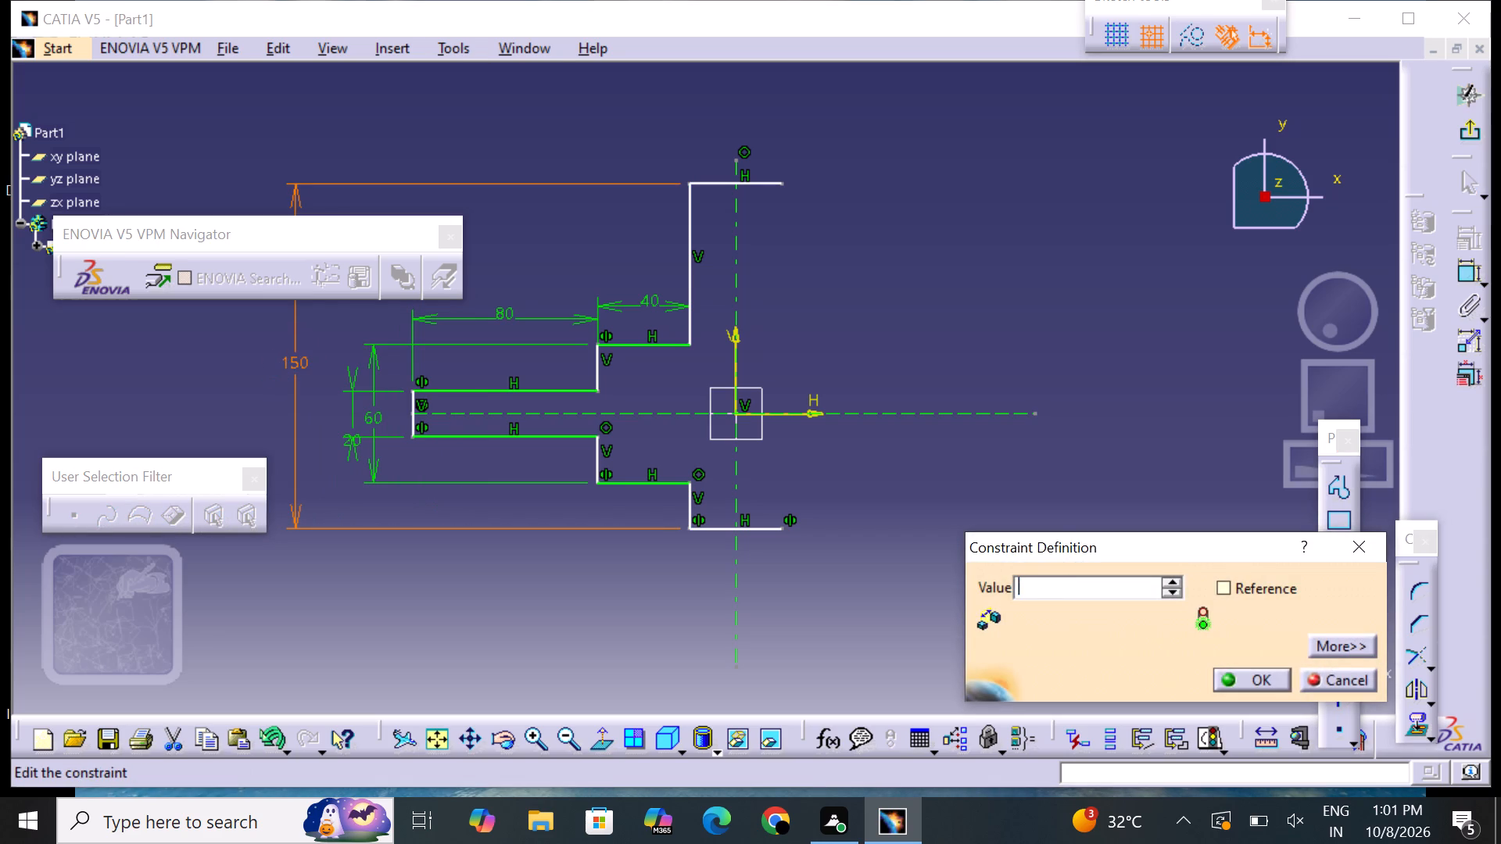
pyautogui.write('100')
pyautogui.press('Return')
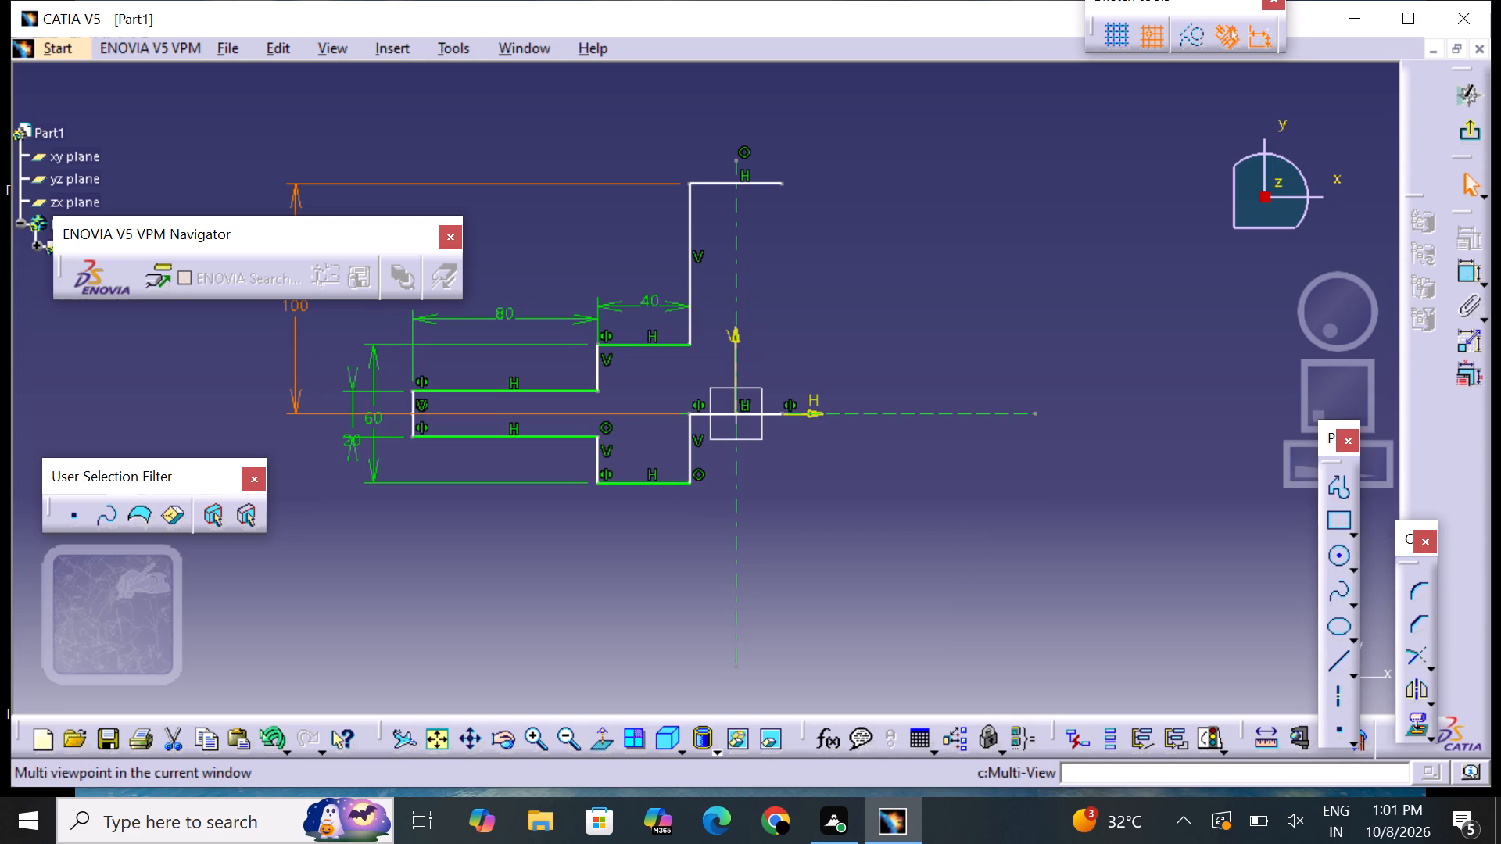
pyautogui.click(700, 637)
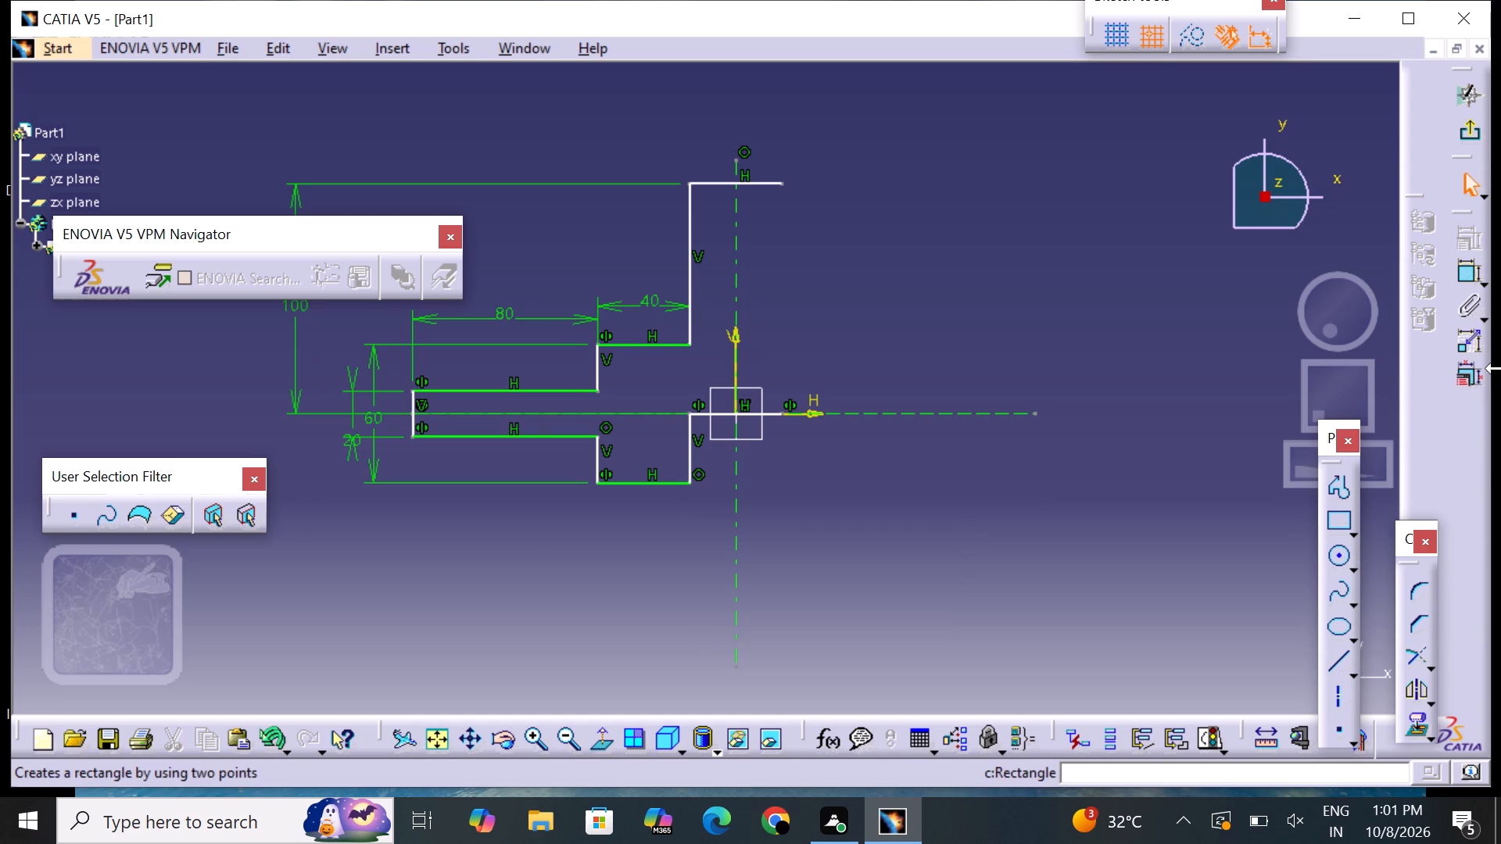
# Constrain the largest step's top horizontal edge and its lower vertical edge symmetric about the horizontal axis.
pyautogui.click(1467, 264)
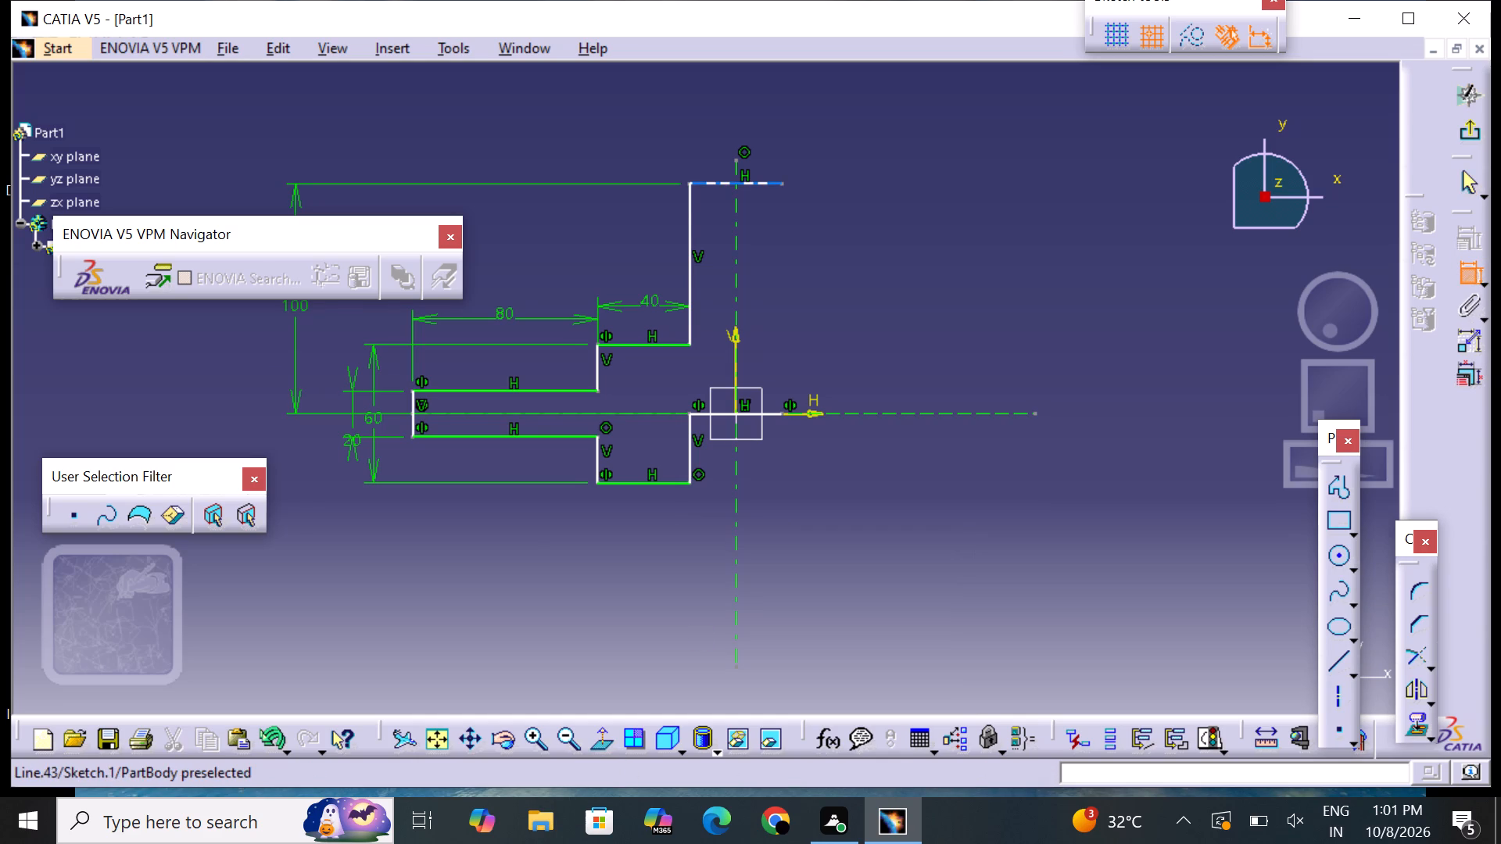
pyautogui.moveTo(719, 183); pyautogui.dragTo(719, 192)
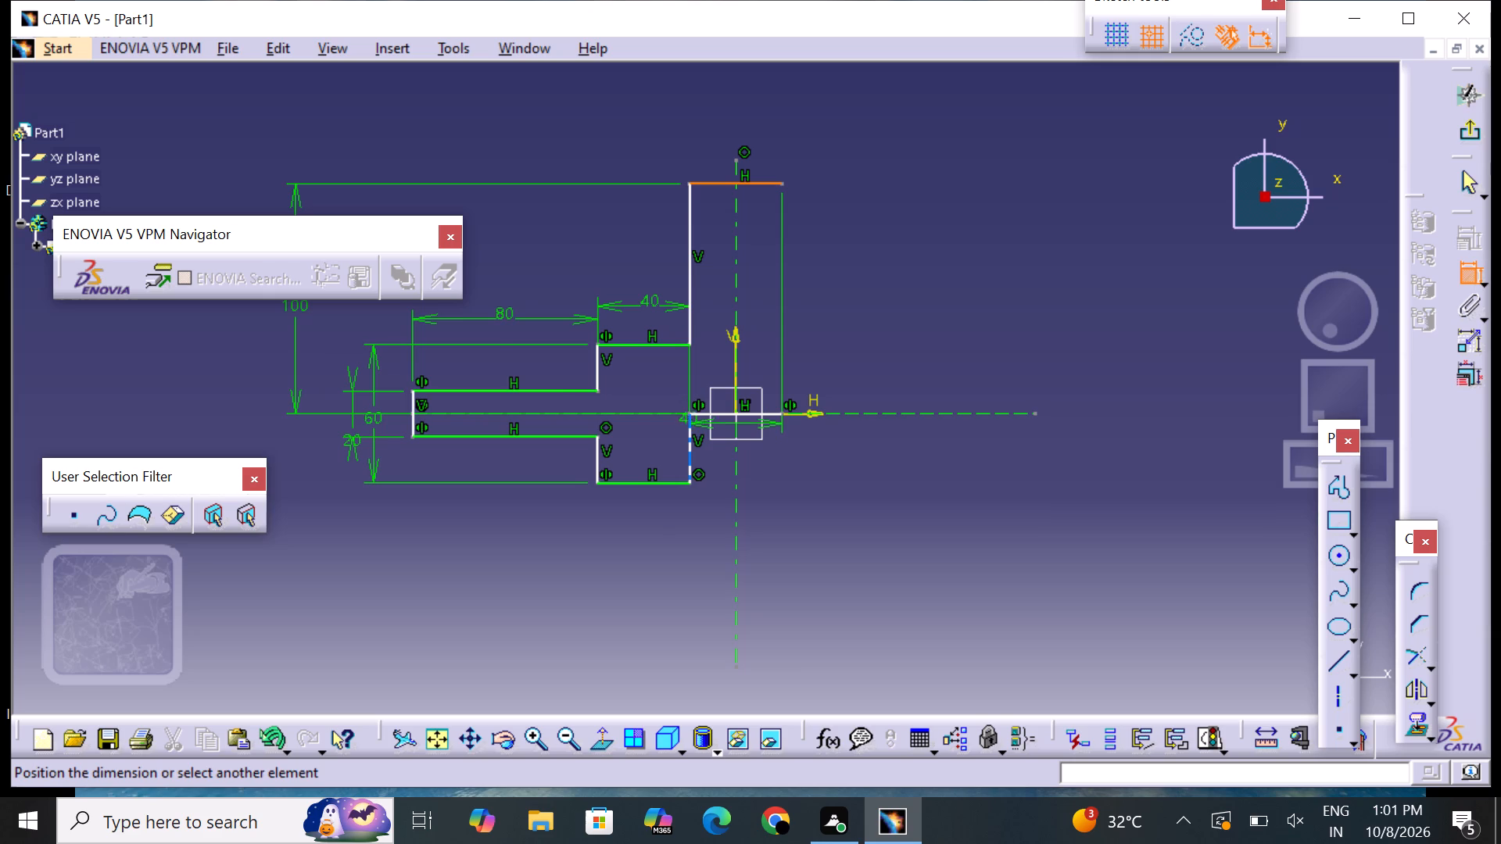
pyautogui.click(686, 430)
pyautogui.rightClick(683, 431)
pyautogui.click(755, 726)
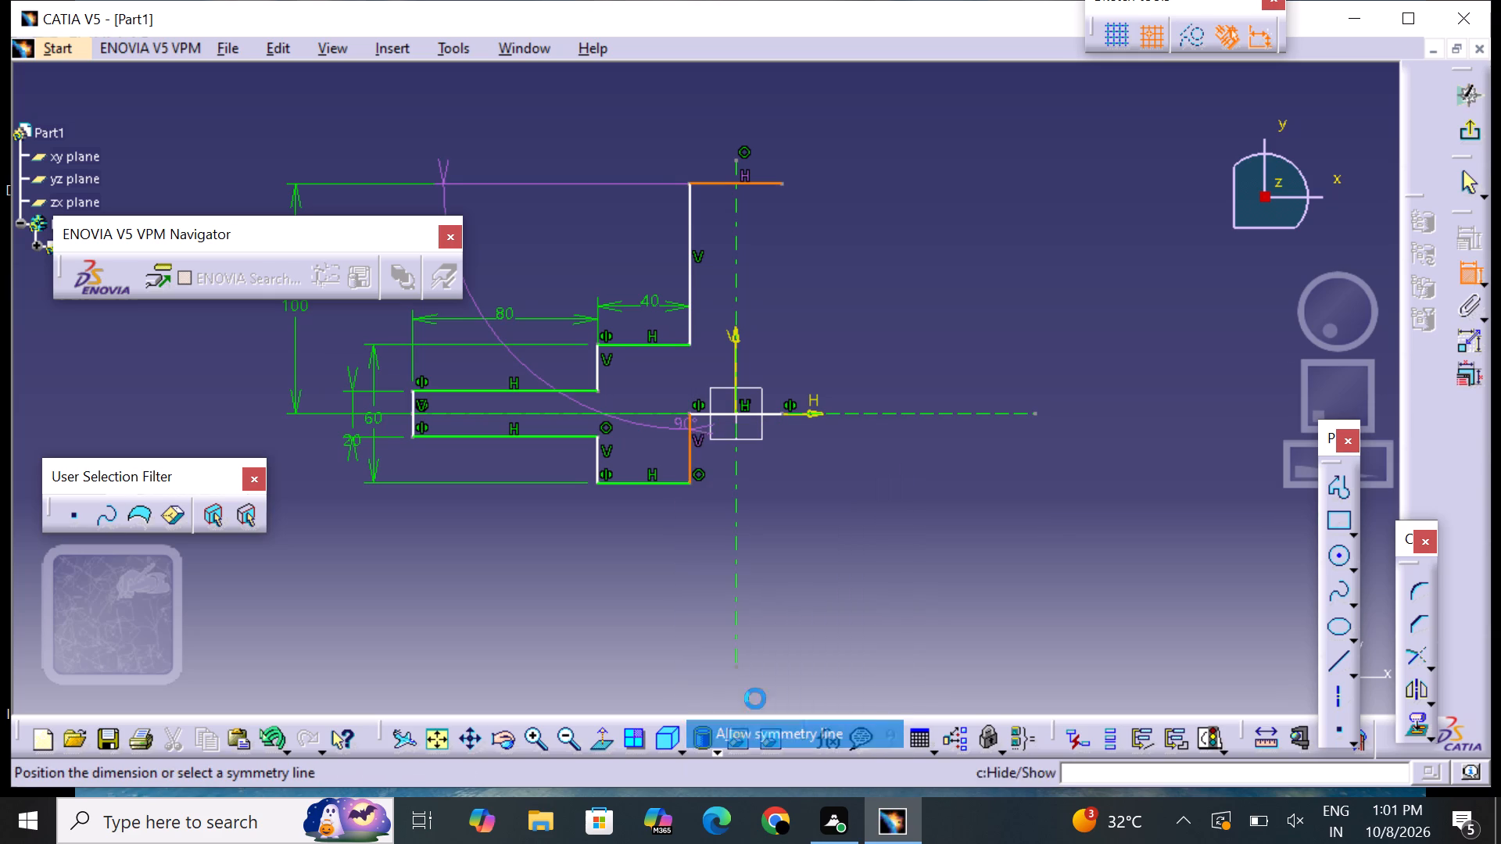
pyautogui.click(750, 417)
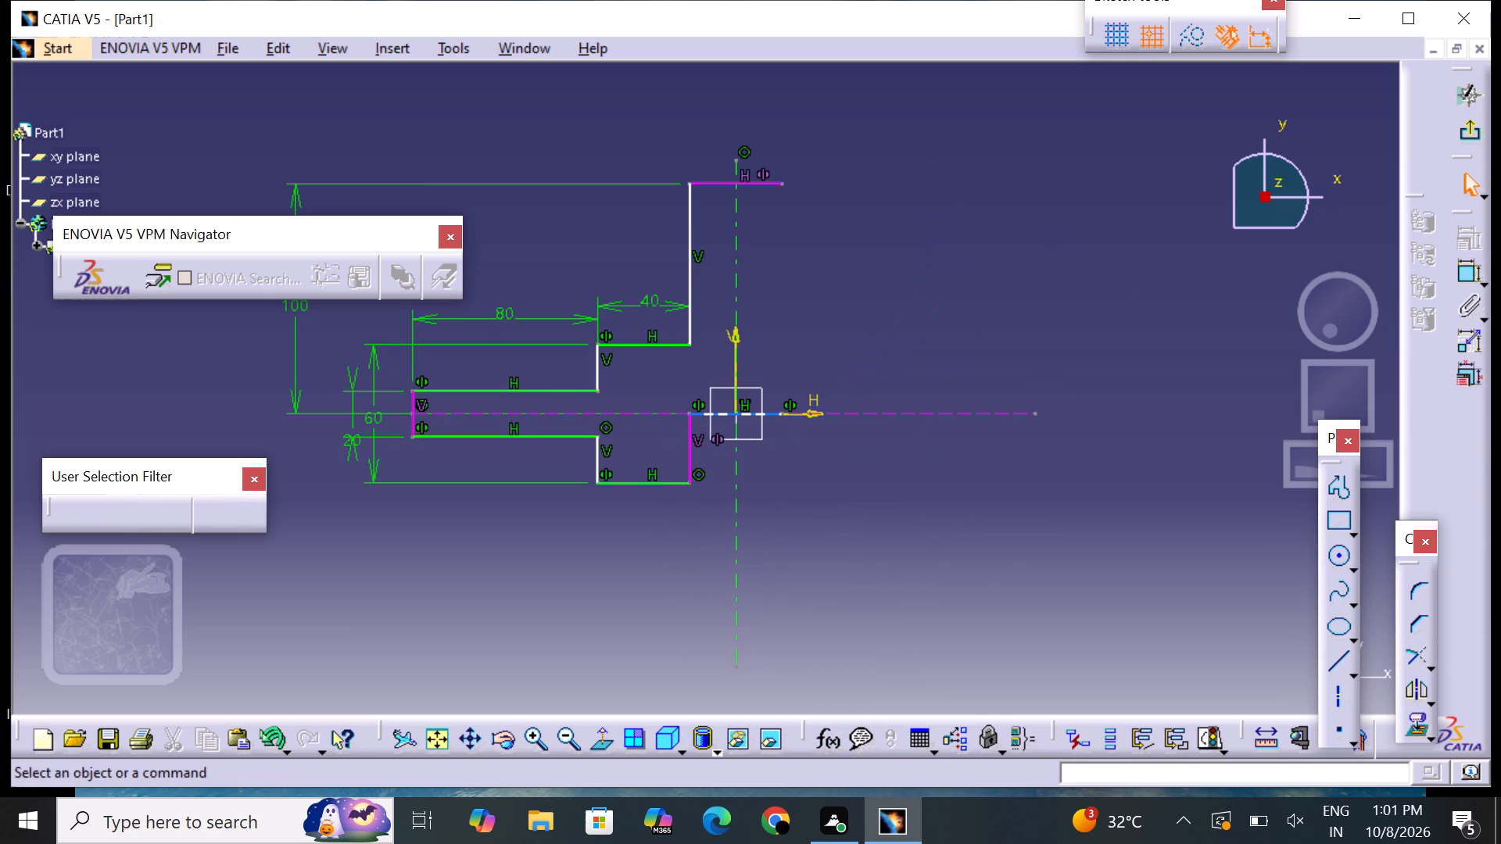
pyautogui.click(750, 416)
pyautogui.press('Escape')
pyautogui.press('Escape')
pyautogui.press('Escape')
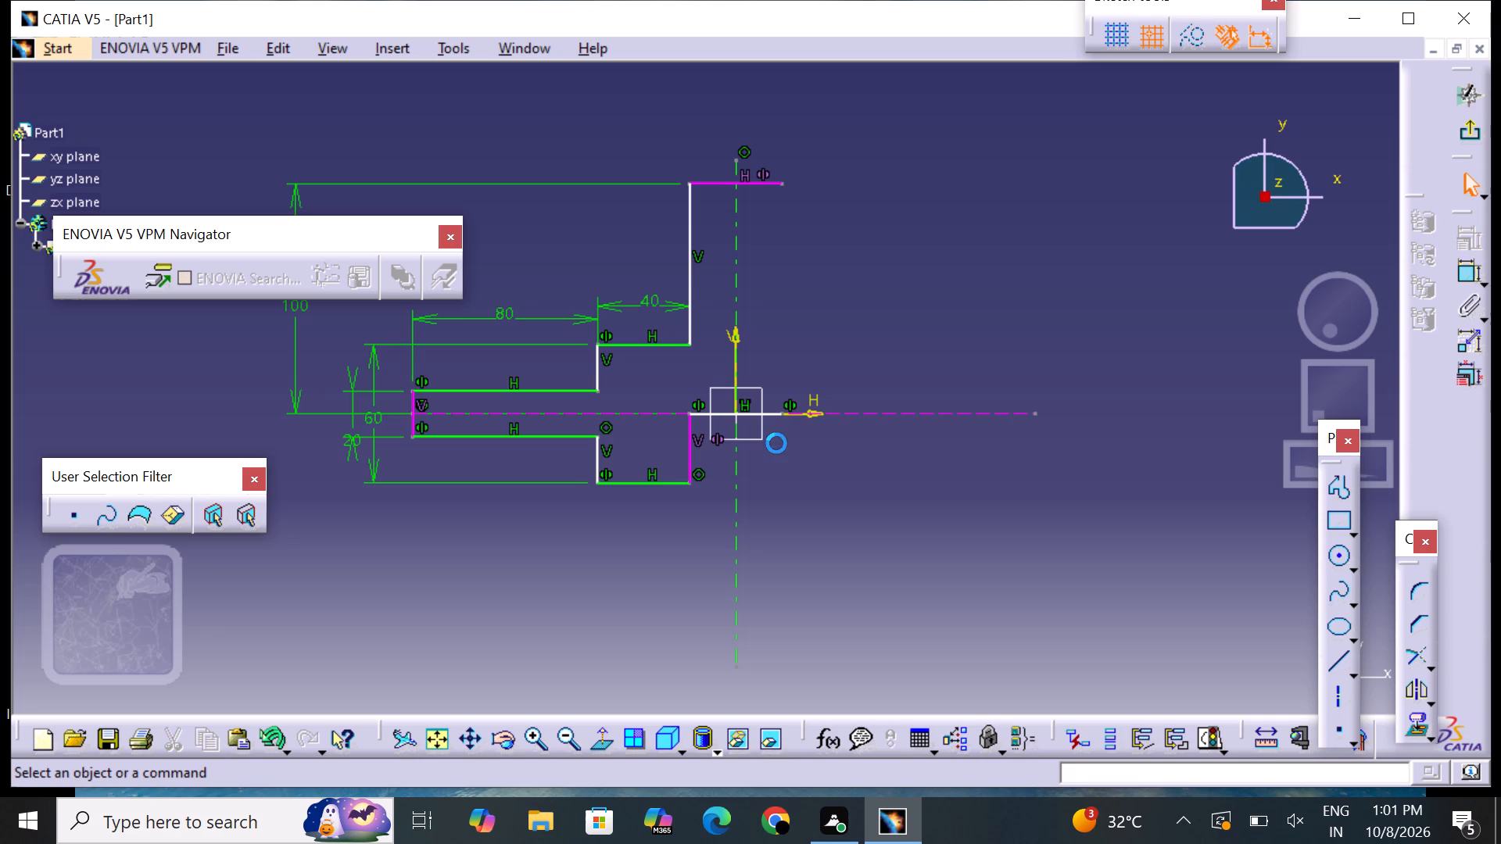
pyautogui.press('Escape')
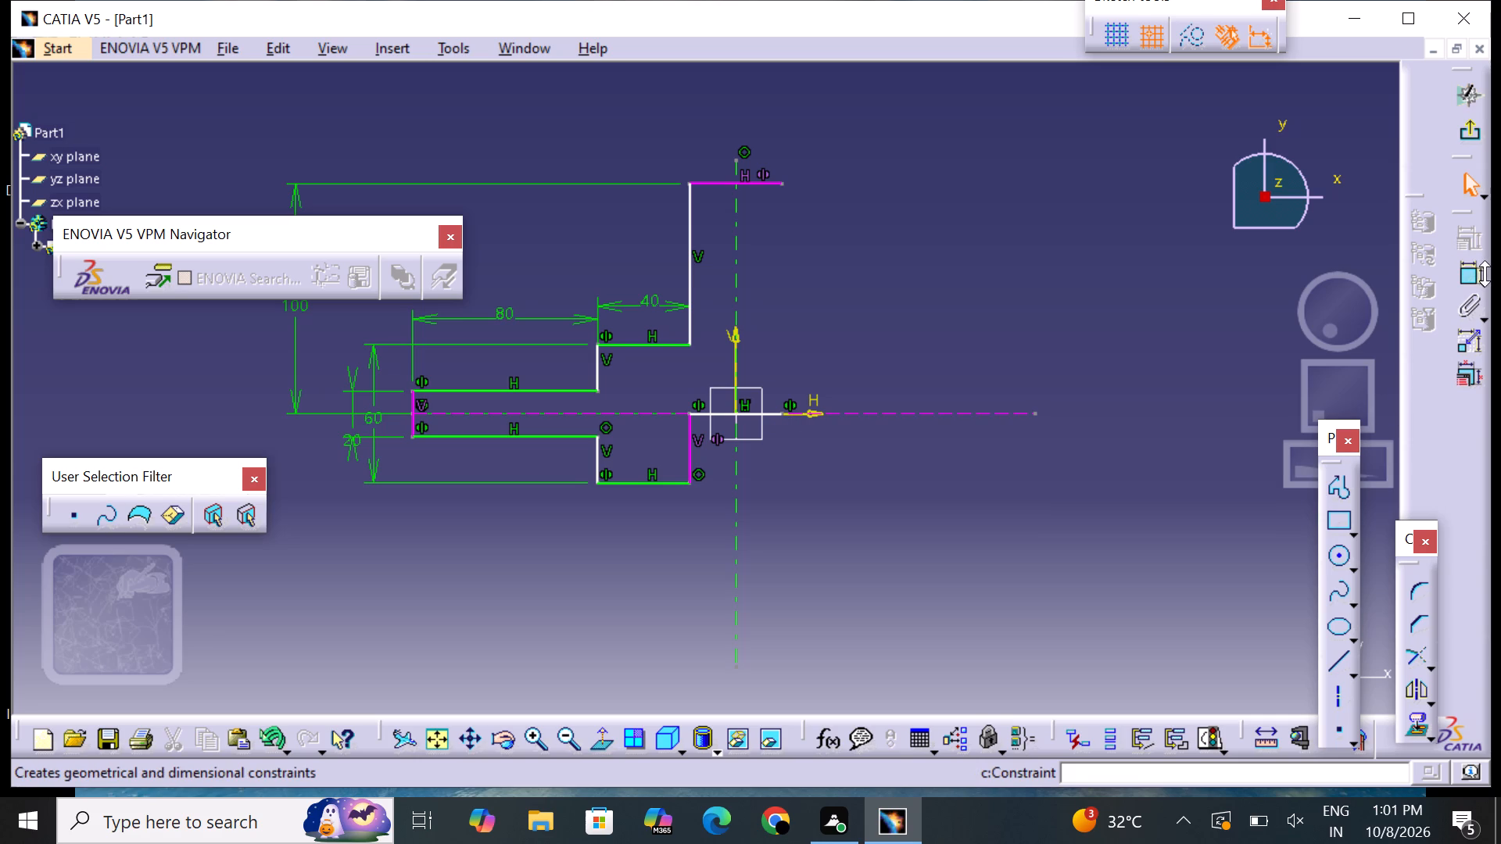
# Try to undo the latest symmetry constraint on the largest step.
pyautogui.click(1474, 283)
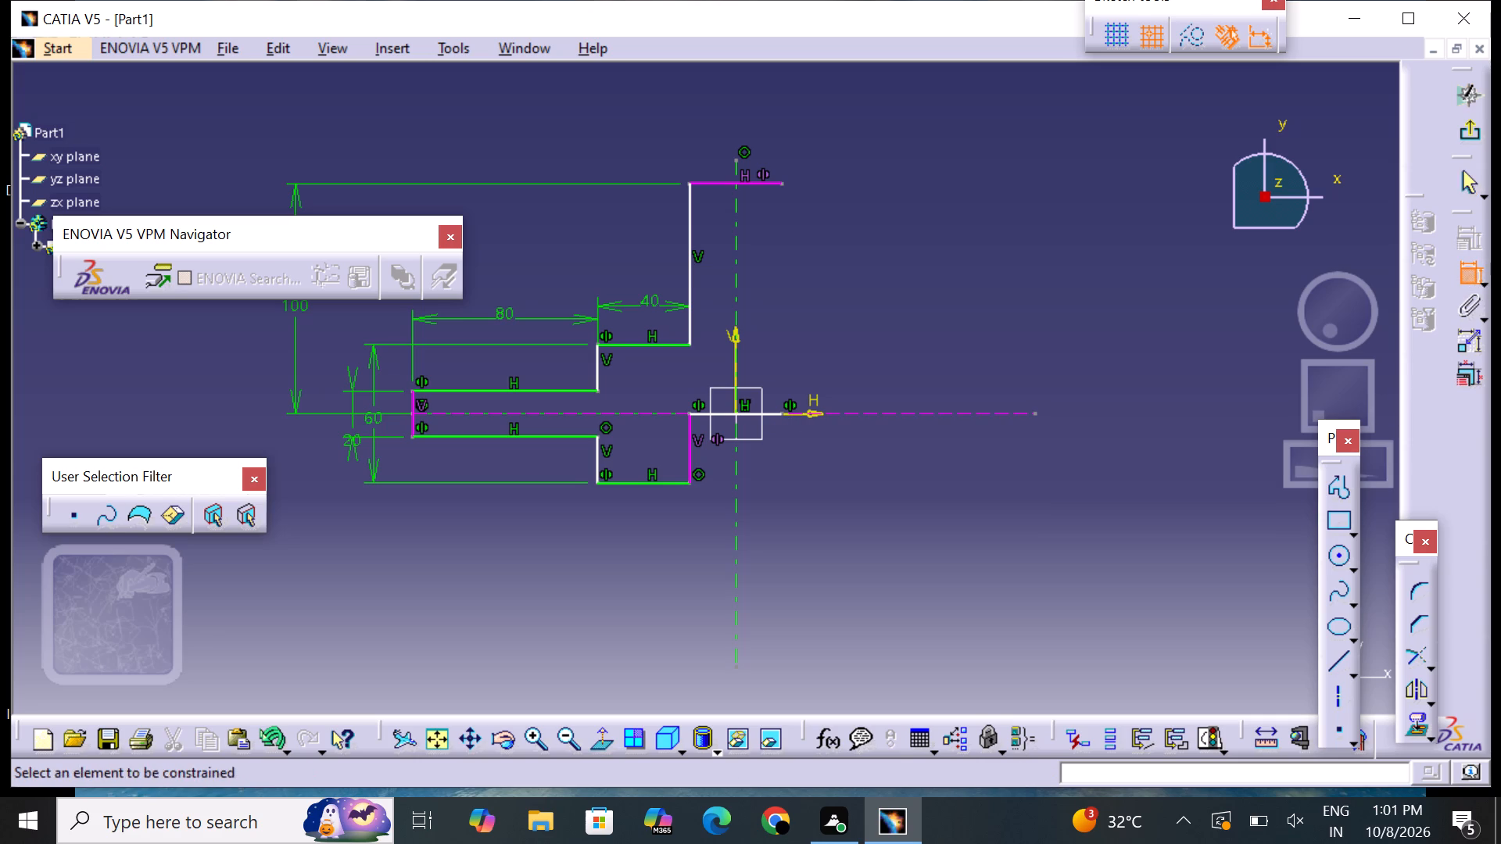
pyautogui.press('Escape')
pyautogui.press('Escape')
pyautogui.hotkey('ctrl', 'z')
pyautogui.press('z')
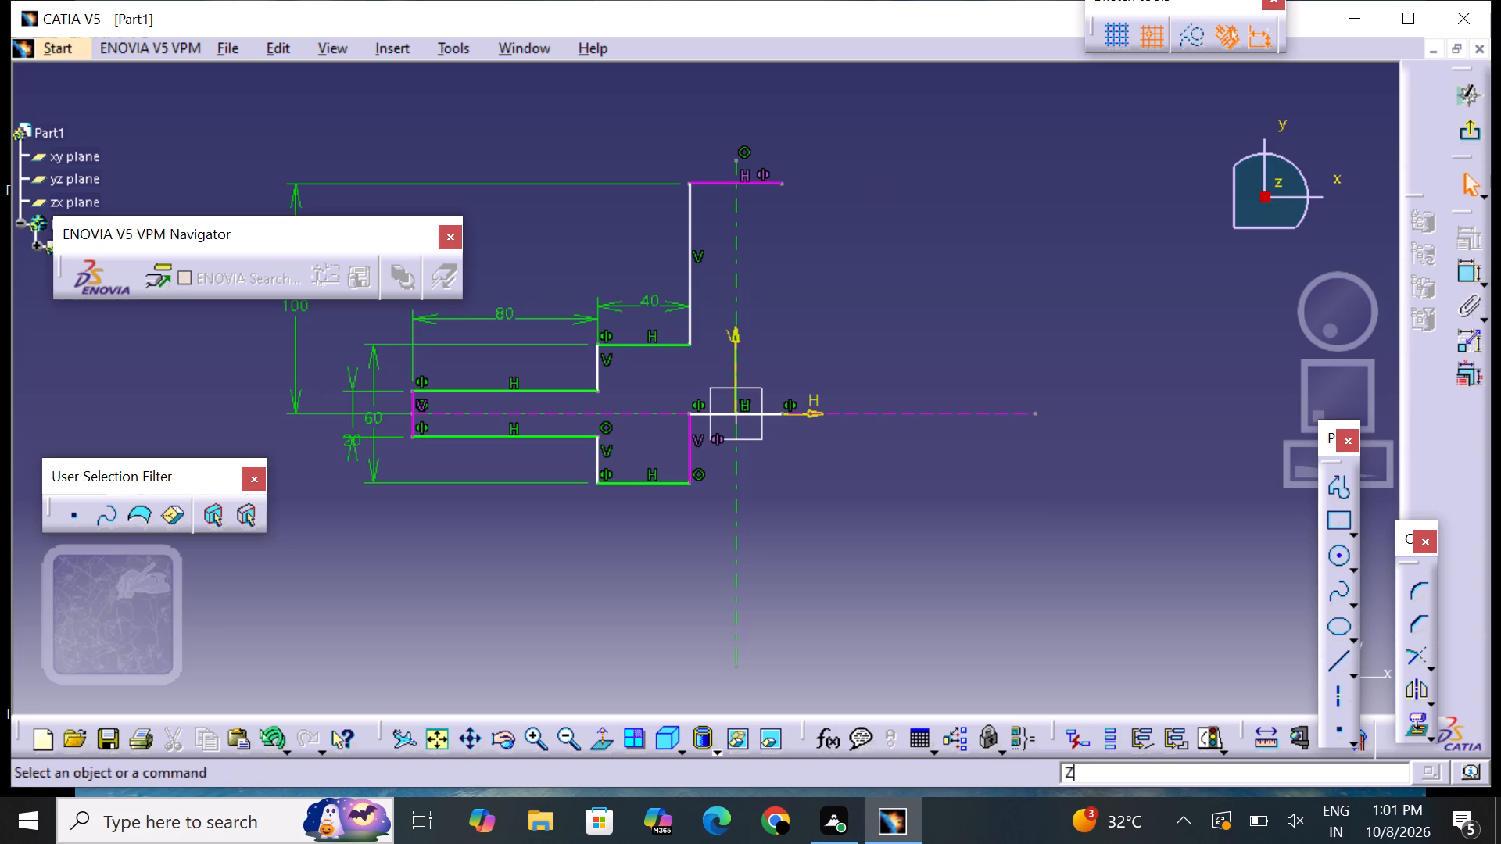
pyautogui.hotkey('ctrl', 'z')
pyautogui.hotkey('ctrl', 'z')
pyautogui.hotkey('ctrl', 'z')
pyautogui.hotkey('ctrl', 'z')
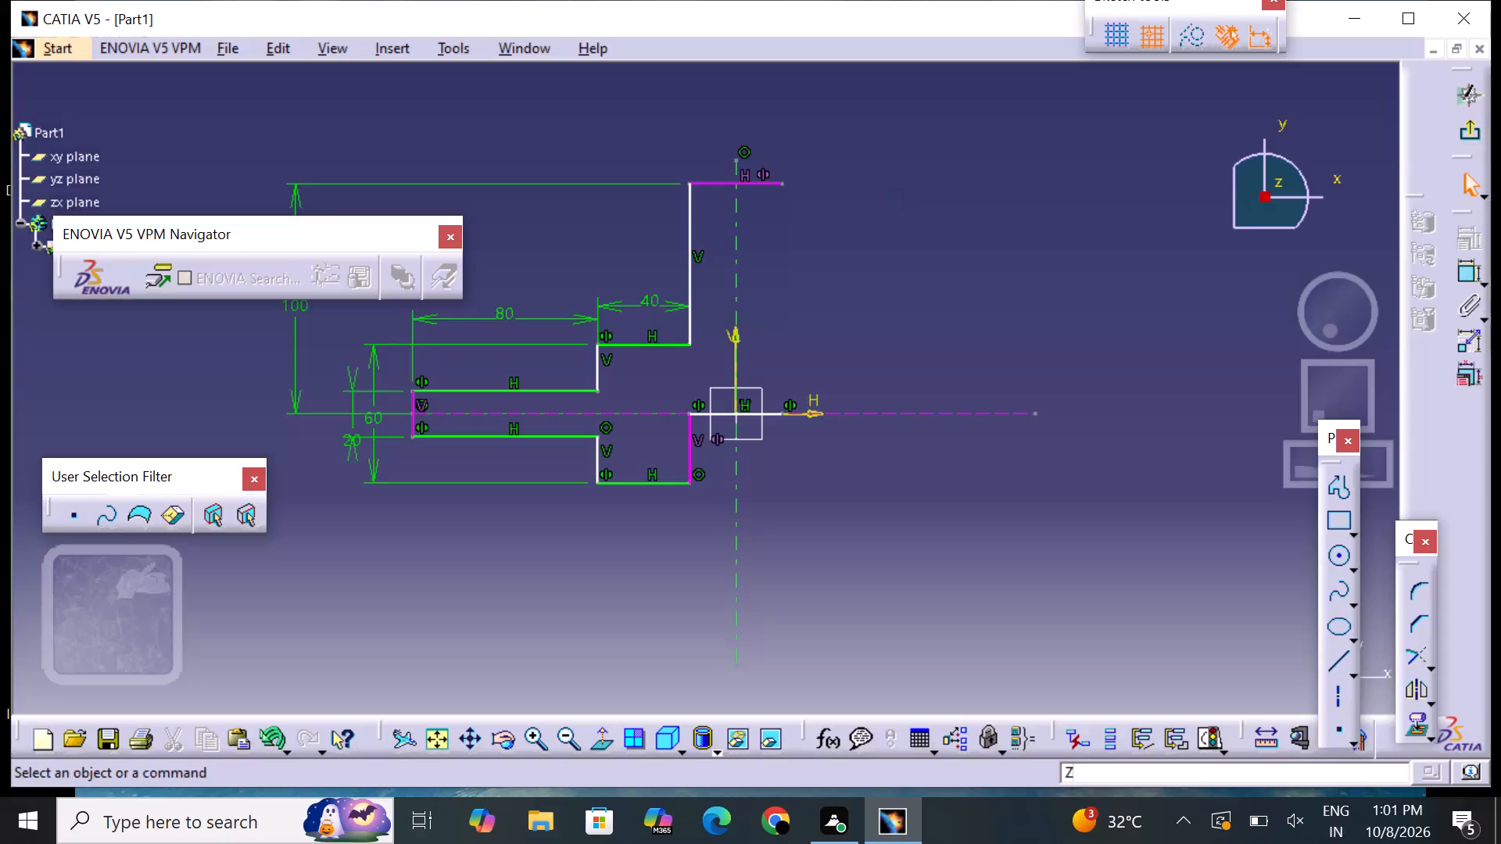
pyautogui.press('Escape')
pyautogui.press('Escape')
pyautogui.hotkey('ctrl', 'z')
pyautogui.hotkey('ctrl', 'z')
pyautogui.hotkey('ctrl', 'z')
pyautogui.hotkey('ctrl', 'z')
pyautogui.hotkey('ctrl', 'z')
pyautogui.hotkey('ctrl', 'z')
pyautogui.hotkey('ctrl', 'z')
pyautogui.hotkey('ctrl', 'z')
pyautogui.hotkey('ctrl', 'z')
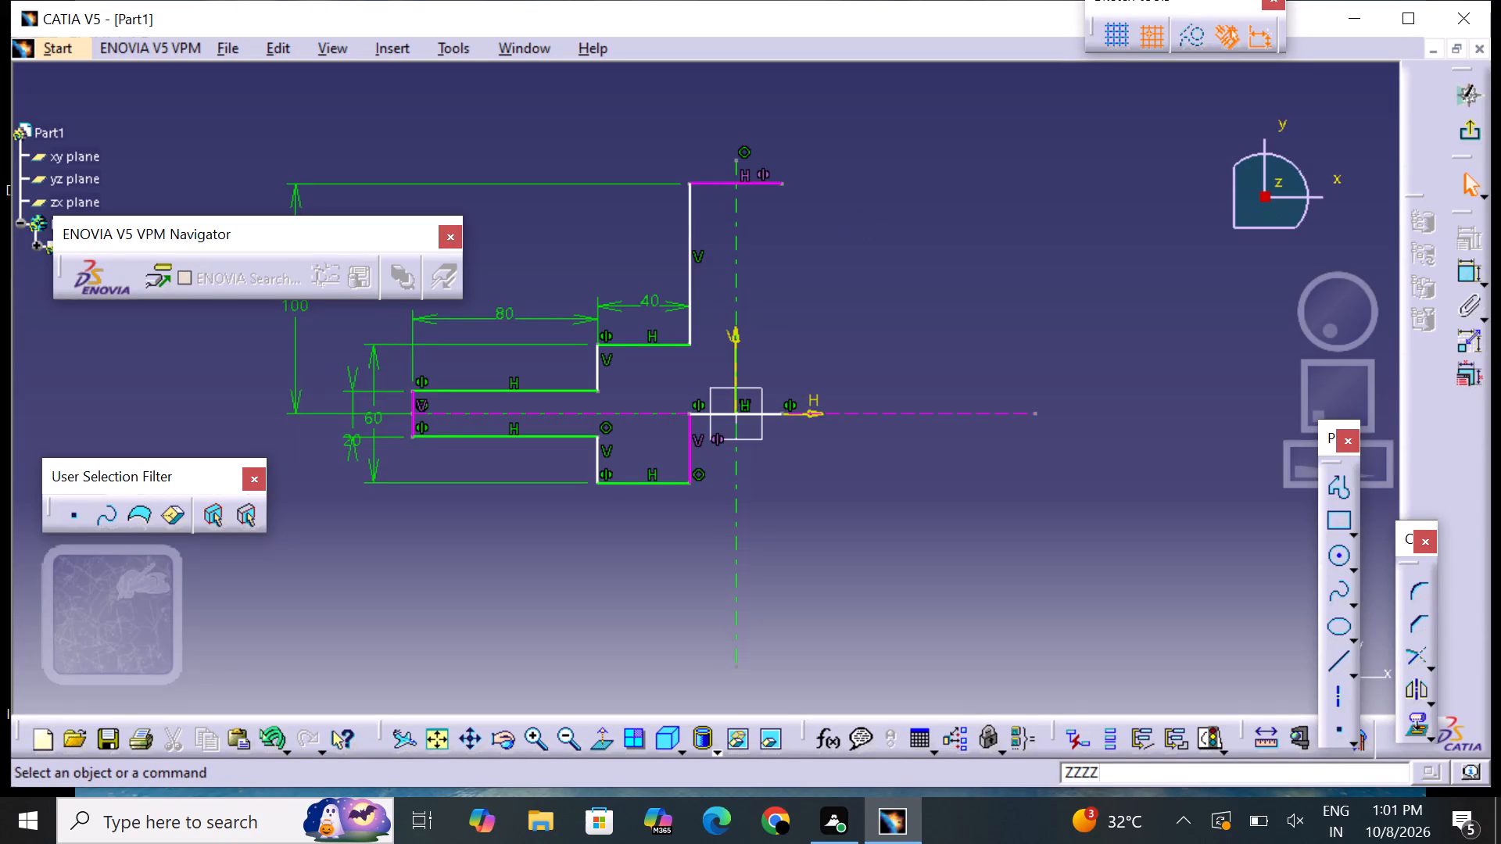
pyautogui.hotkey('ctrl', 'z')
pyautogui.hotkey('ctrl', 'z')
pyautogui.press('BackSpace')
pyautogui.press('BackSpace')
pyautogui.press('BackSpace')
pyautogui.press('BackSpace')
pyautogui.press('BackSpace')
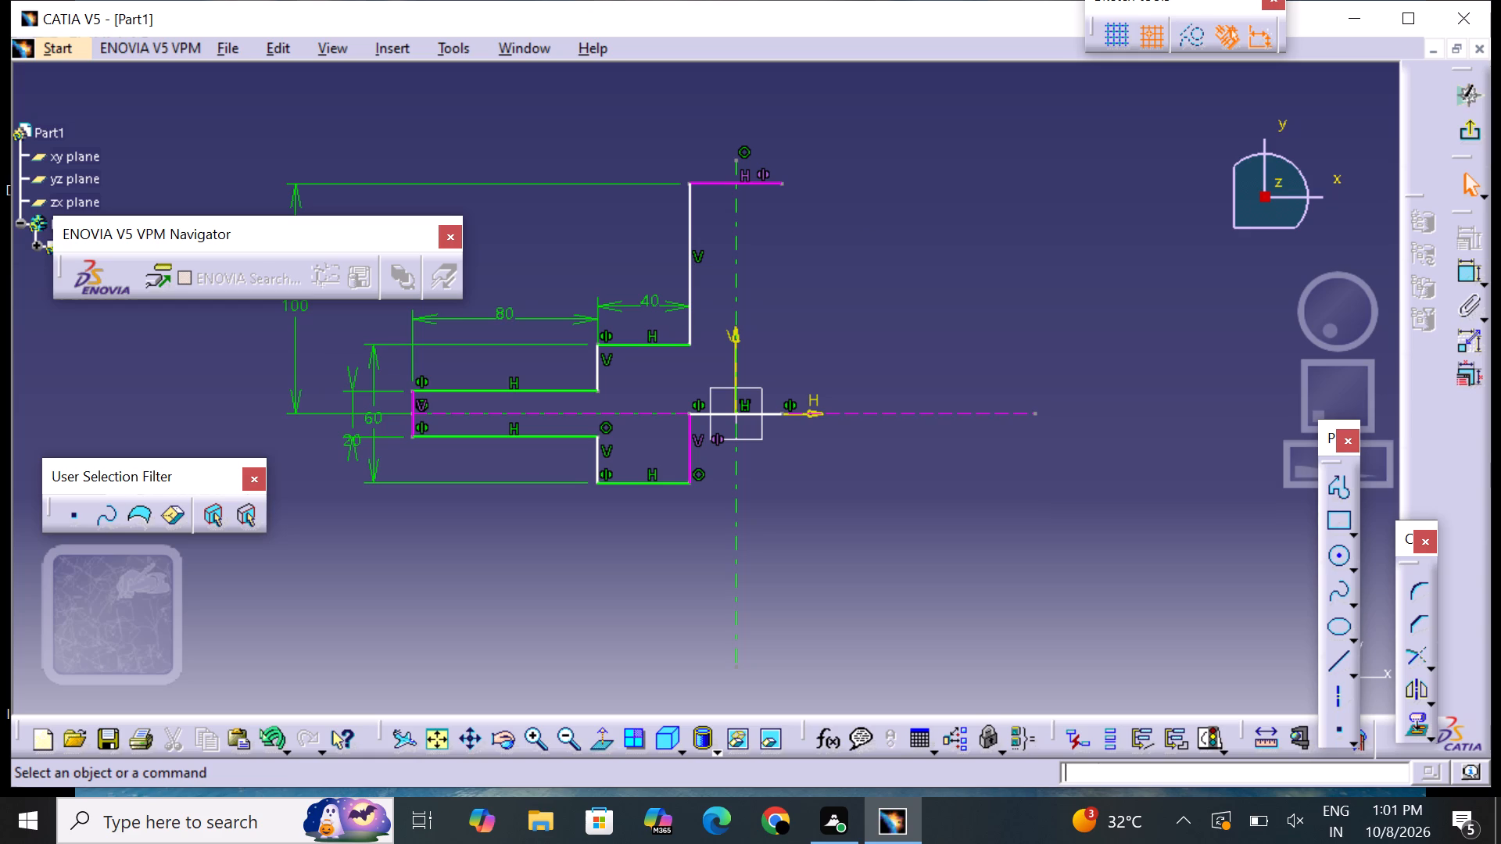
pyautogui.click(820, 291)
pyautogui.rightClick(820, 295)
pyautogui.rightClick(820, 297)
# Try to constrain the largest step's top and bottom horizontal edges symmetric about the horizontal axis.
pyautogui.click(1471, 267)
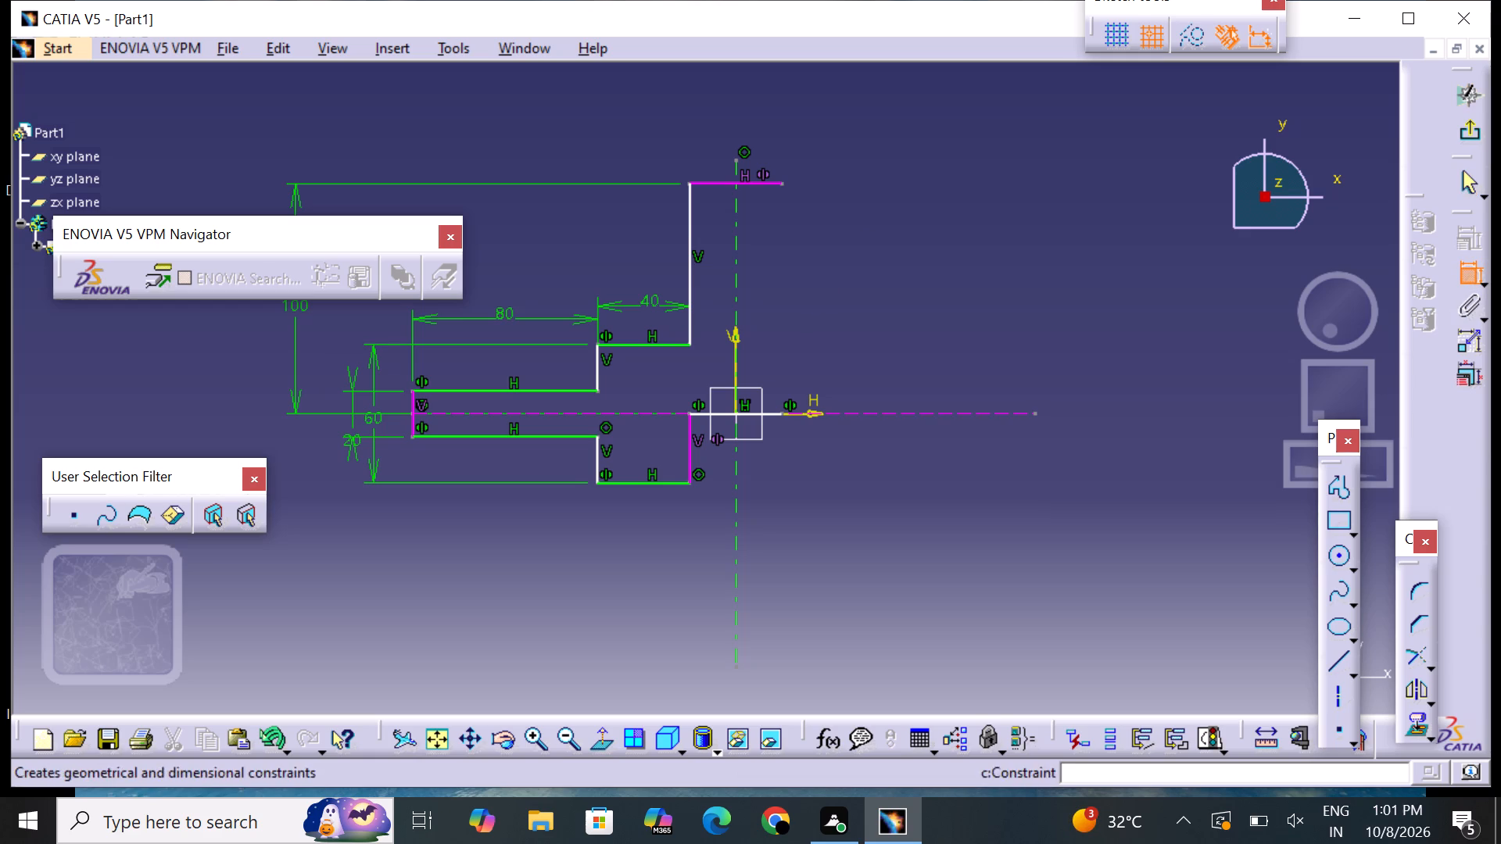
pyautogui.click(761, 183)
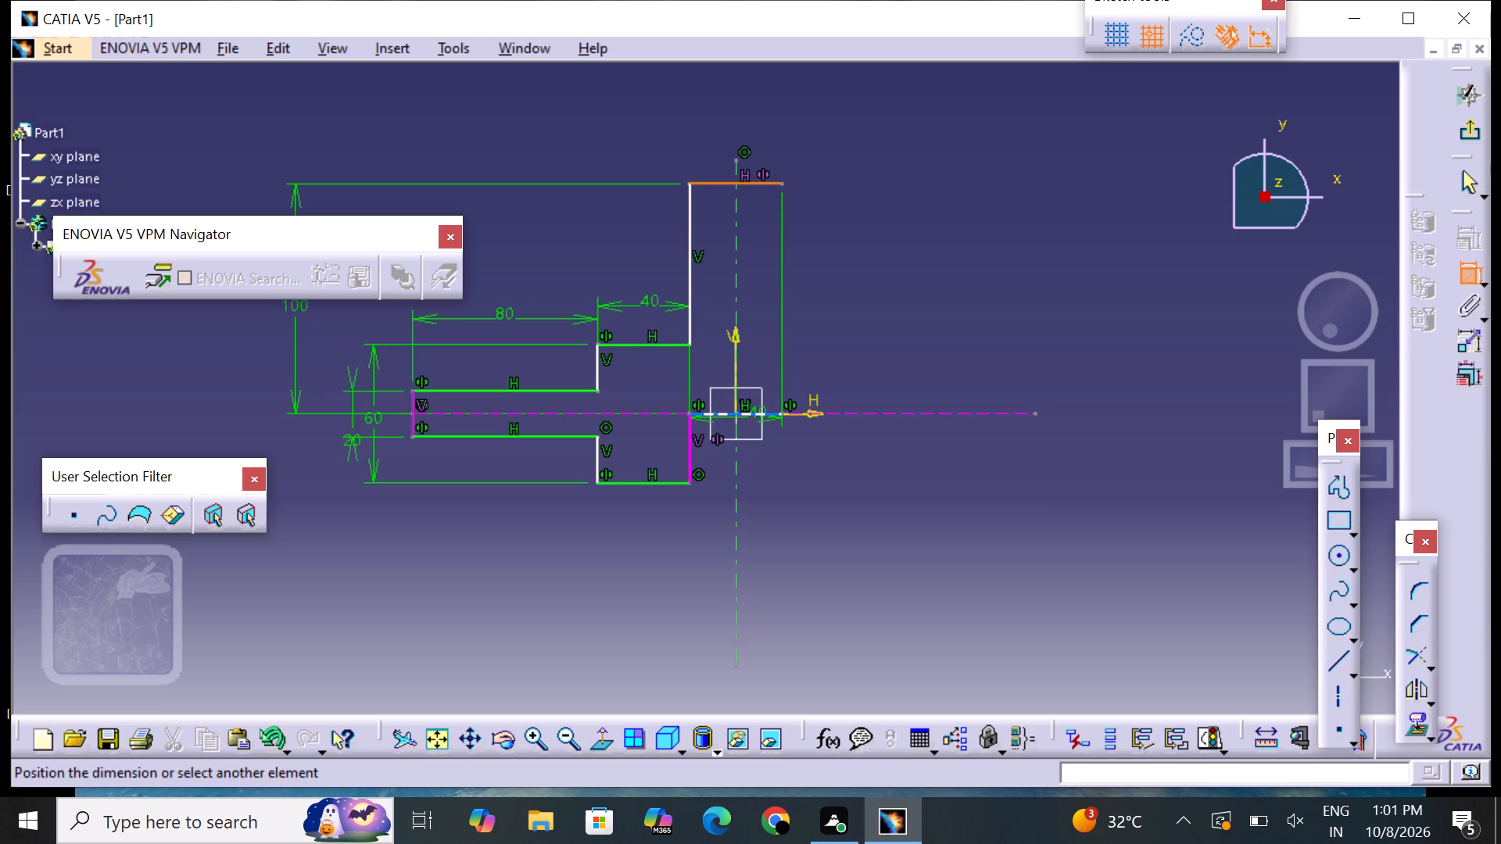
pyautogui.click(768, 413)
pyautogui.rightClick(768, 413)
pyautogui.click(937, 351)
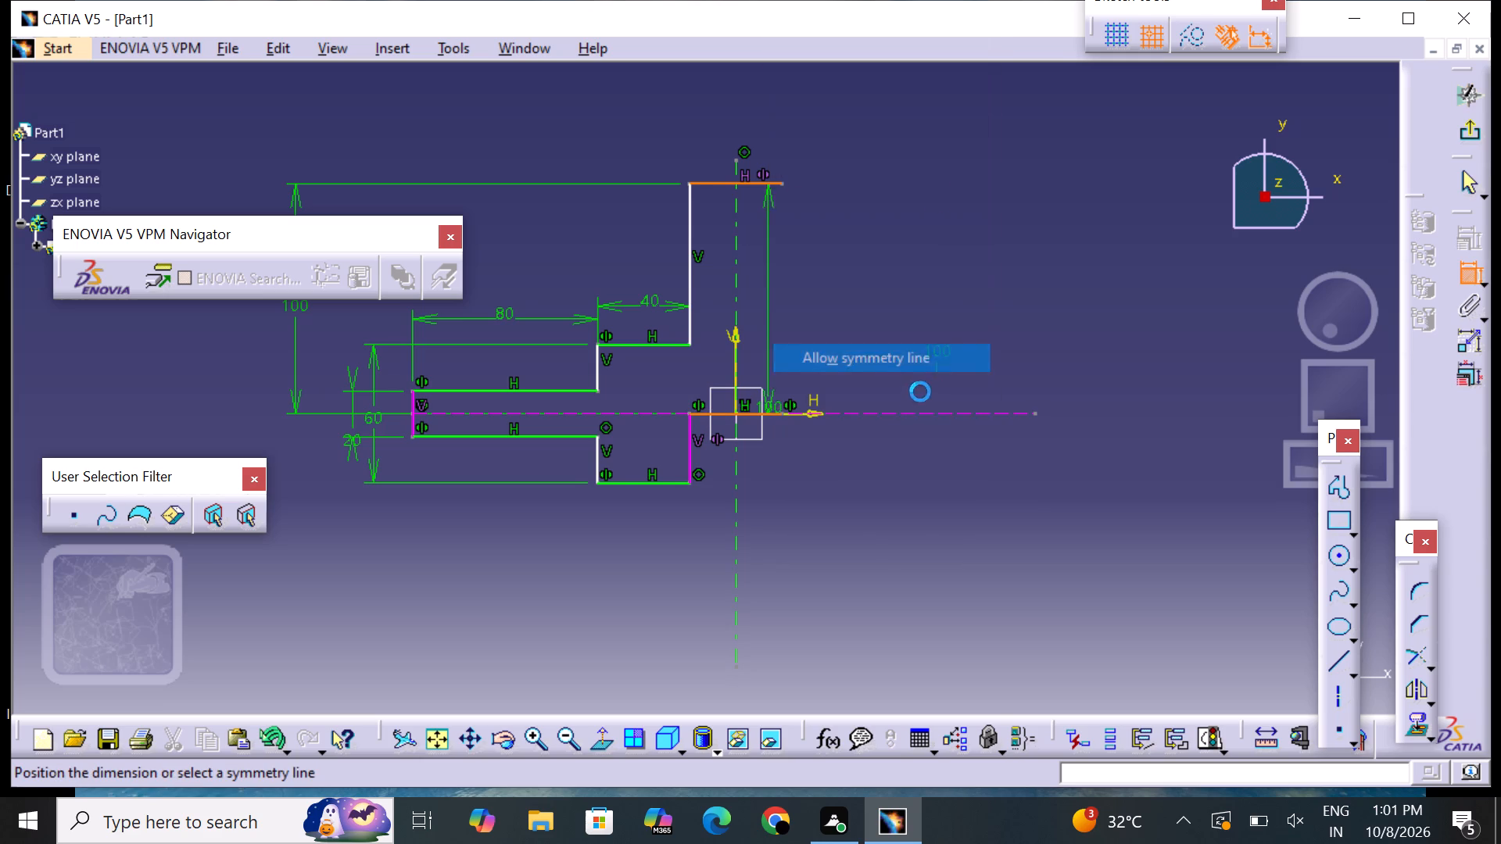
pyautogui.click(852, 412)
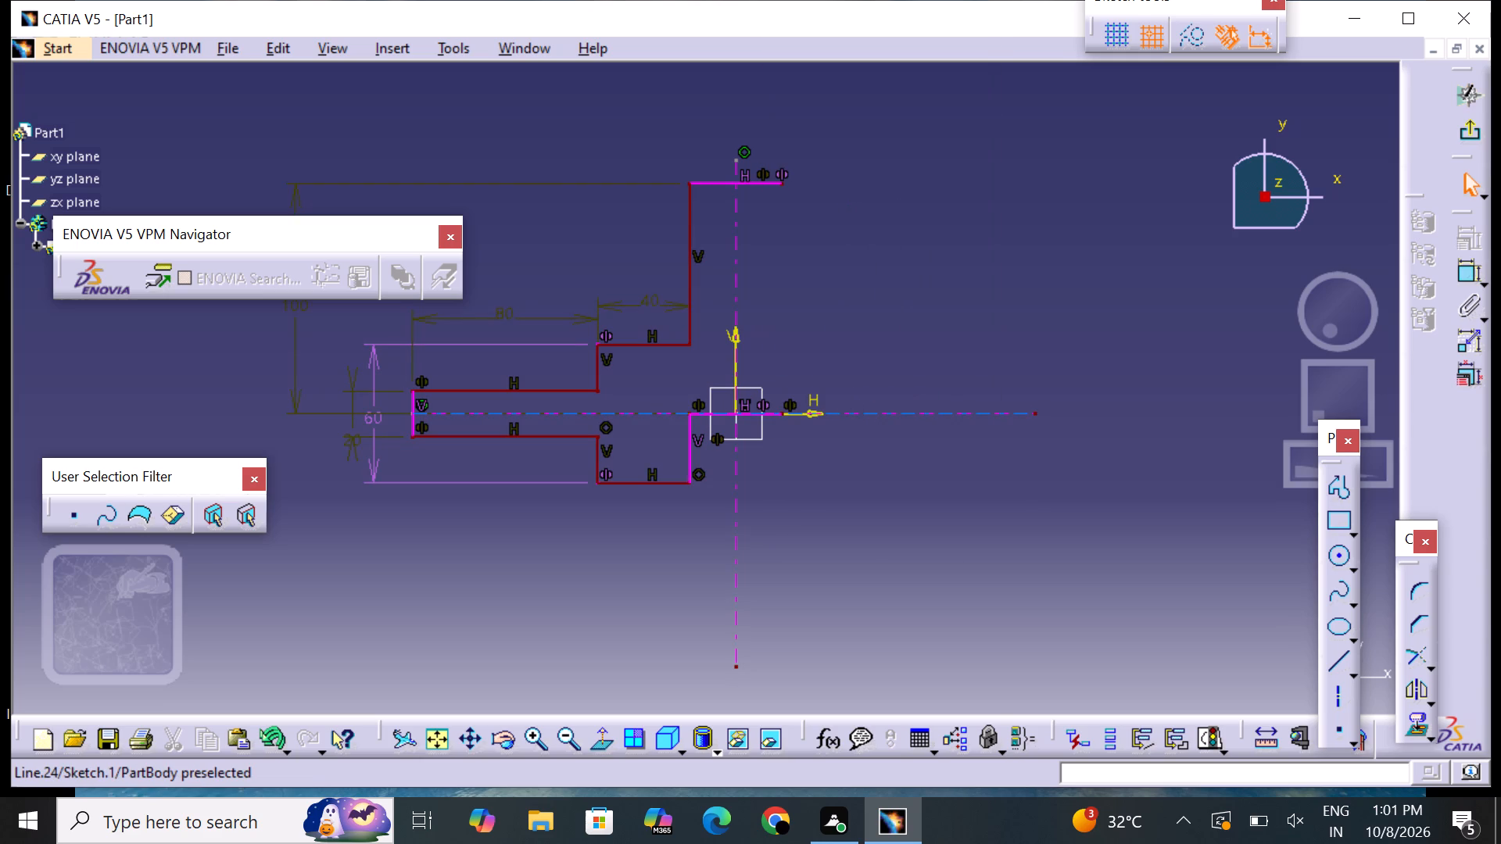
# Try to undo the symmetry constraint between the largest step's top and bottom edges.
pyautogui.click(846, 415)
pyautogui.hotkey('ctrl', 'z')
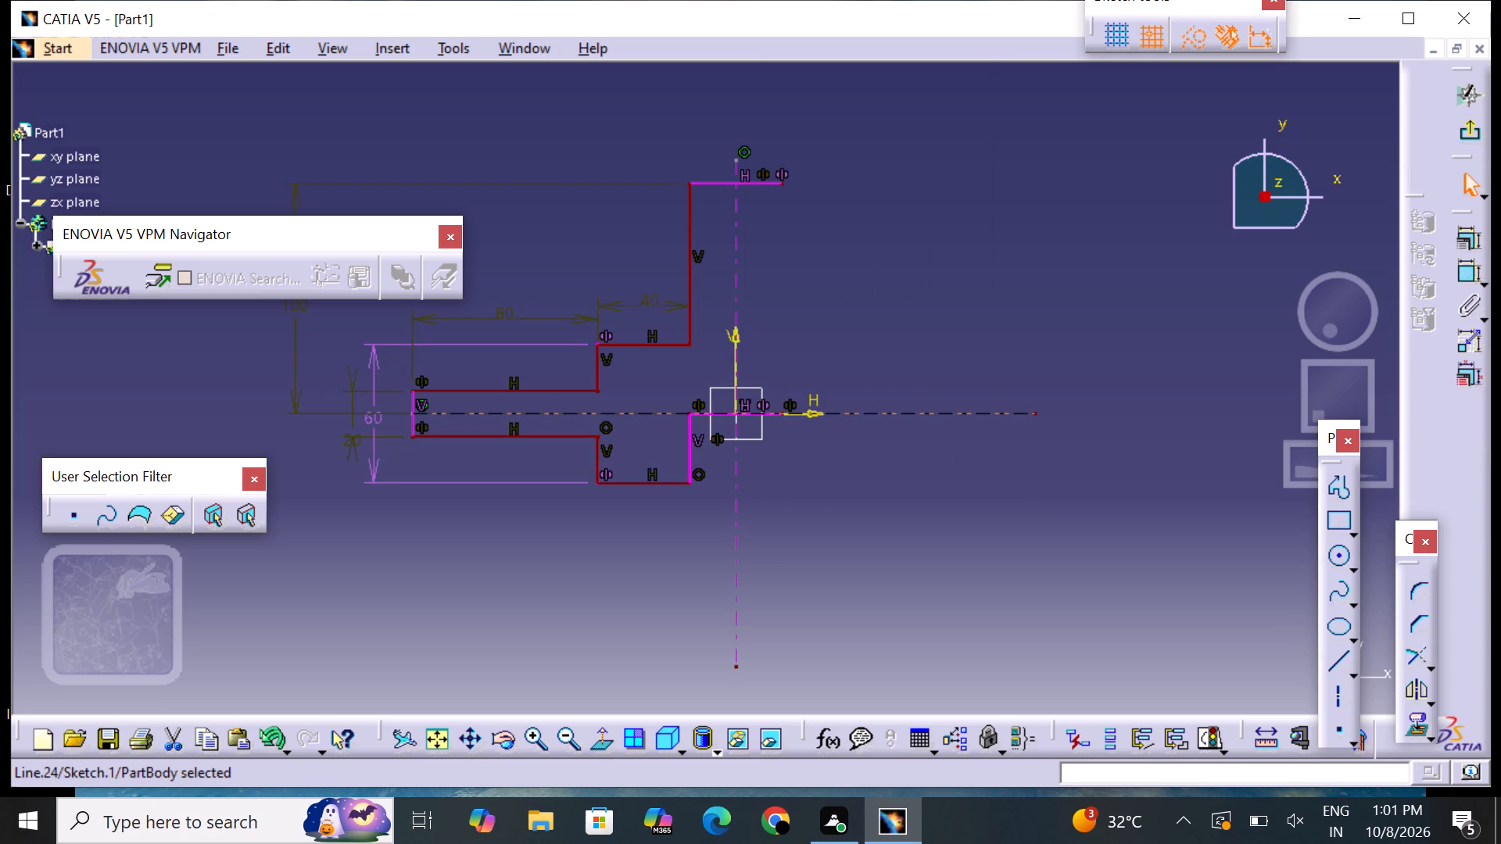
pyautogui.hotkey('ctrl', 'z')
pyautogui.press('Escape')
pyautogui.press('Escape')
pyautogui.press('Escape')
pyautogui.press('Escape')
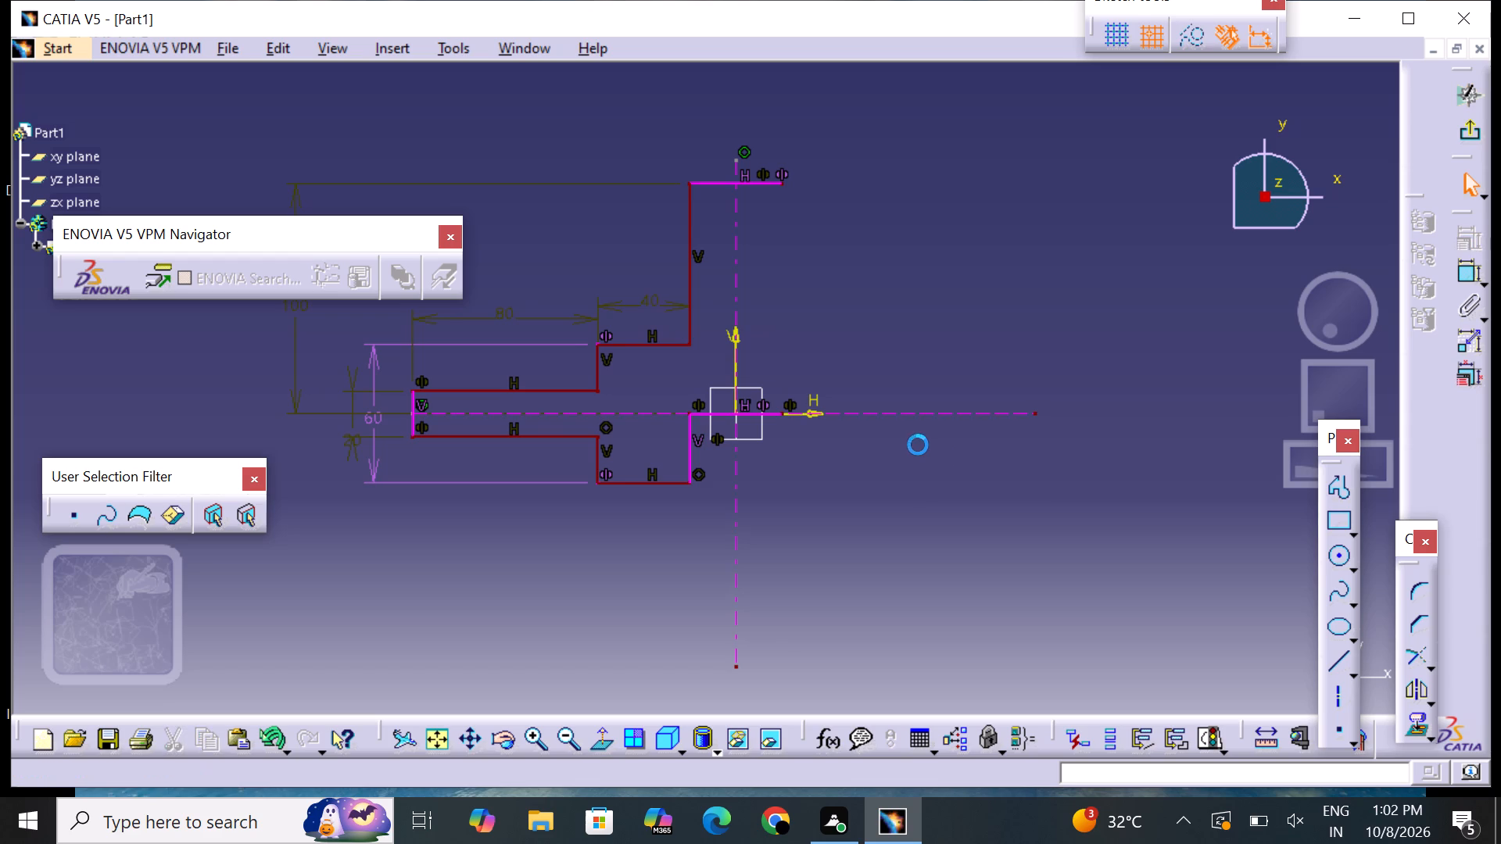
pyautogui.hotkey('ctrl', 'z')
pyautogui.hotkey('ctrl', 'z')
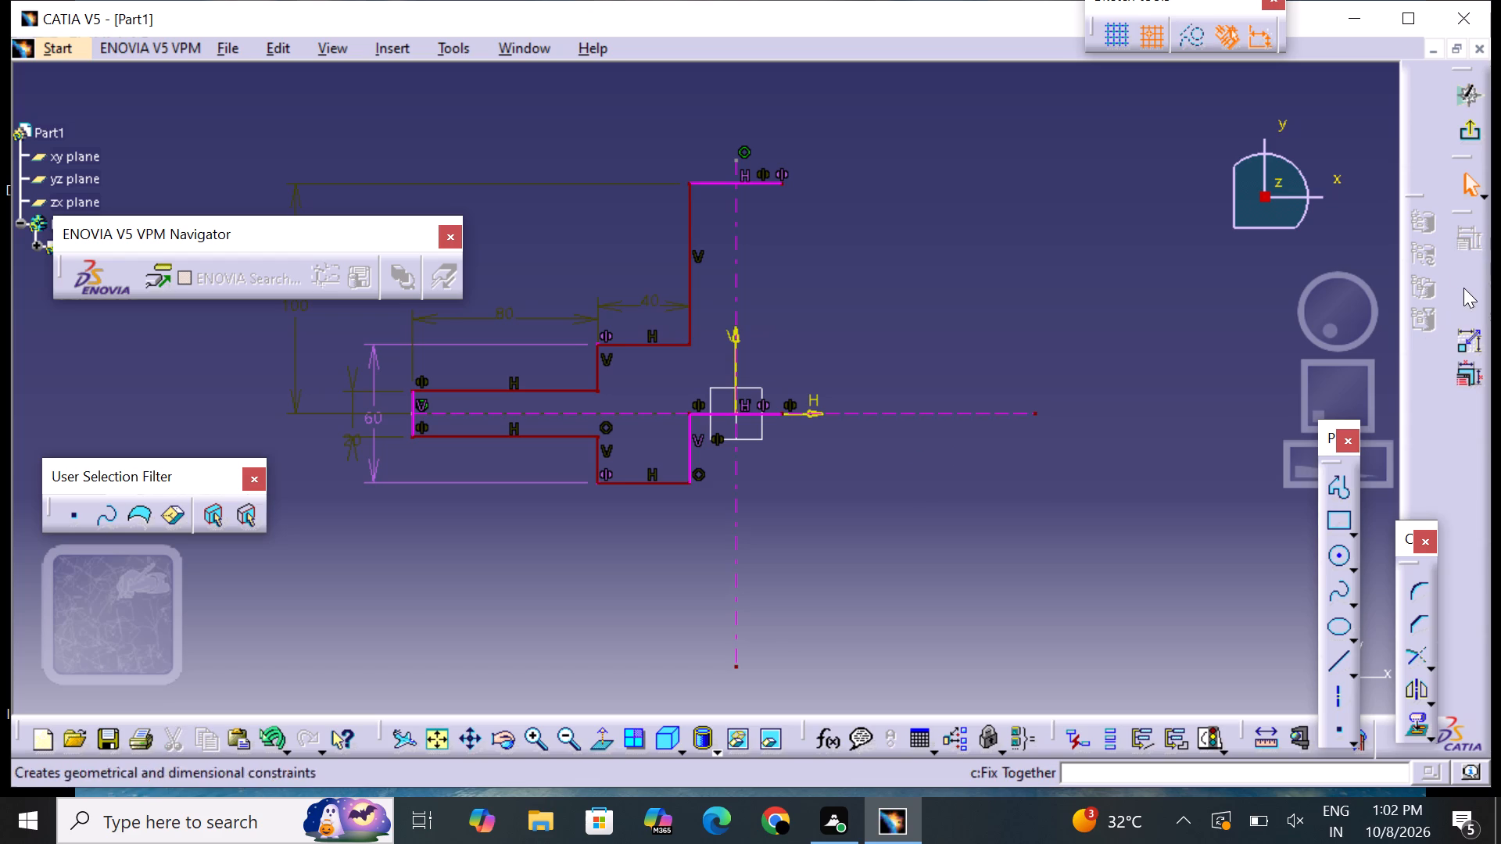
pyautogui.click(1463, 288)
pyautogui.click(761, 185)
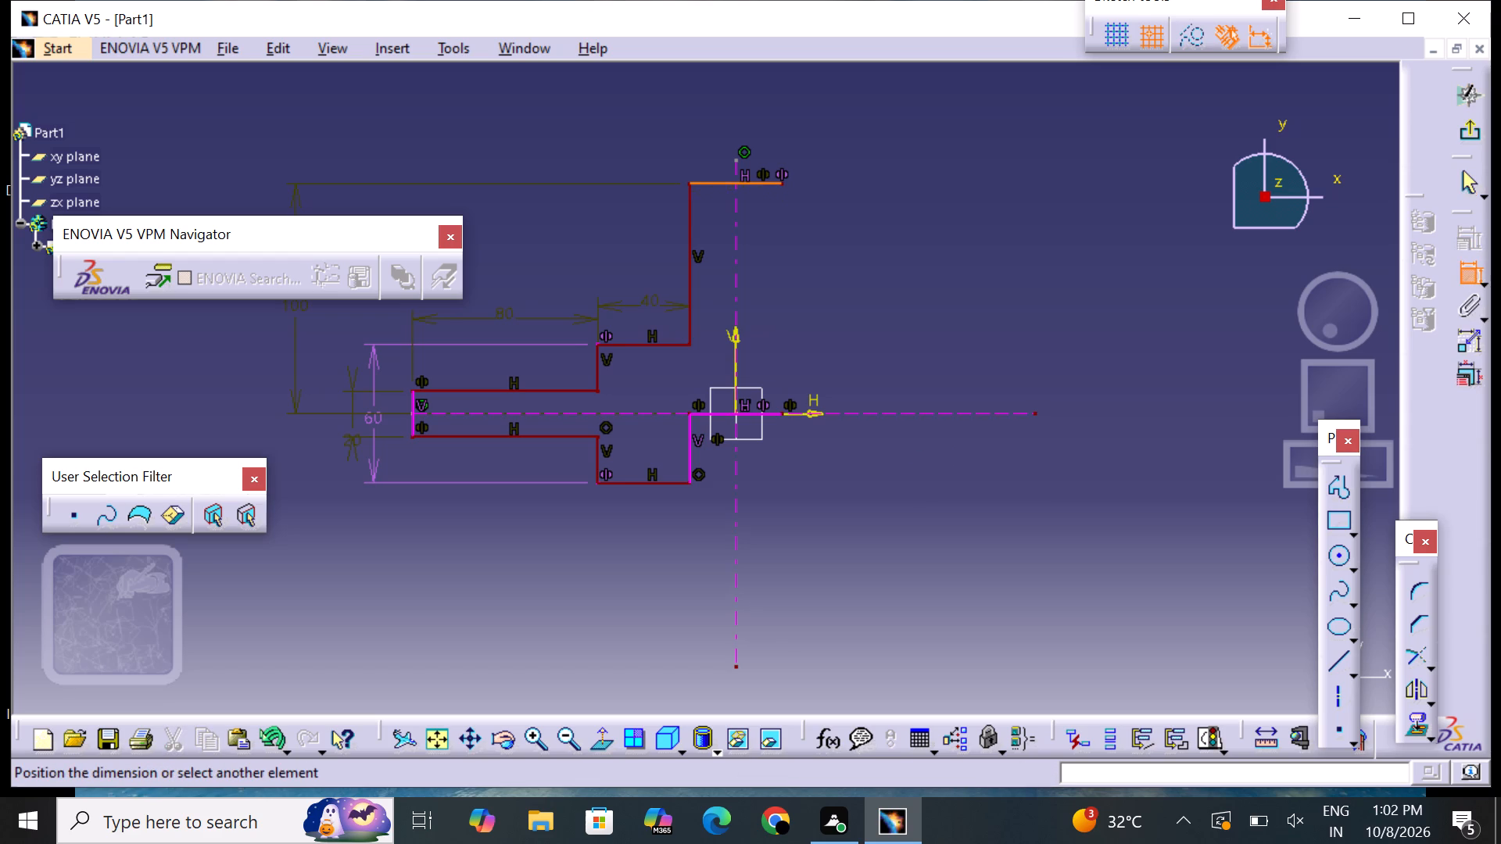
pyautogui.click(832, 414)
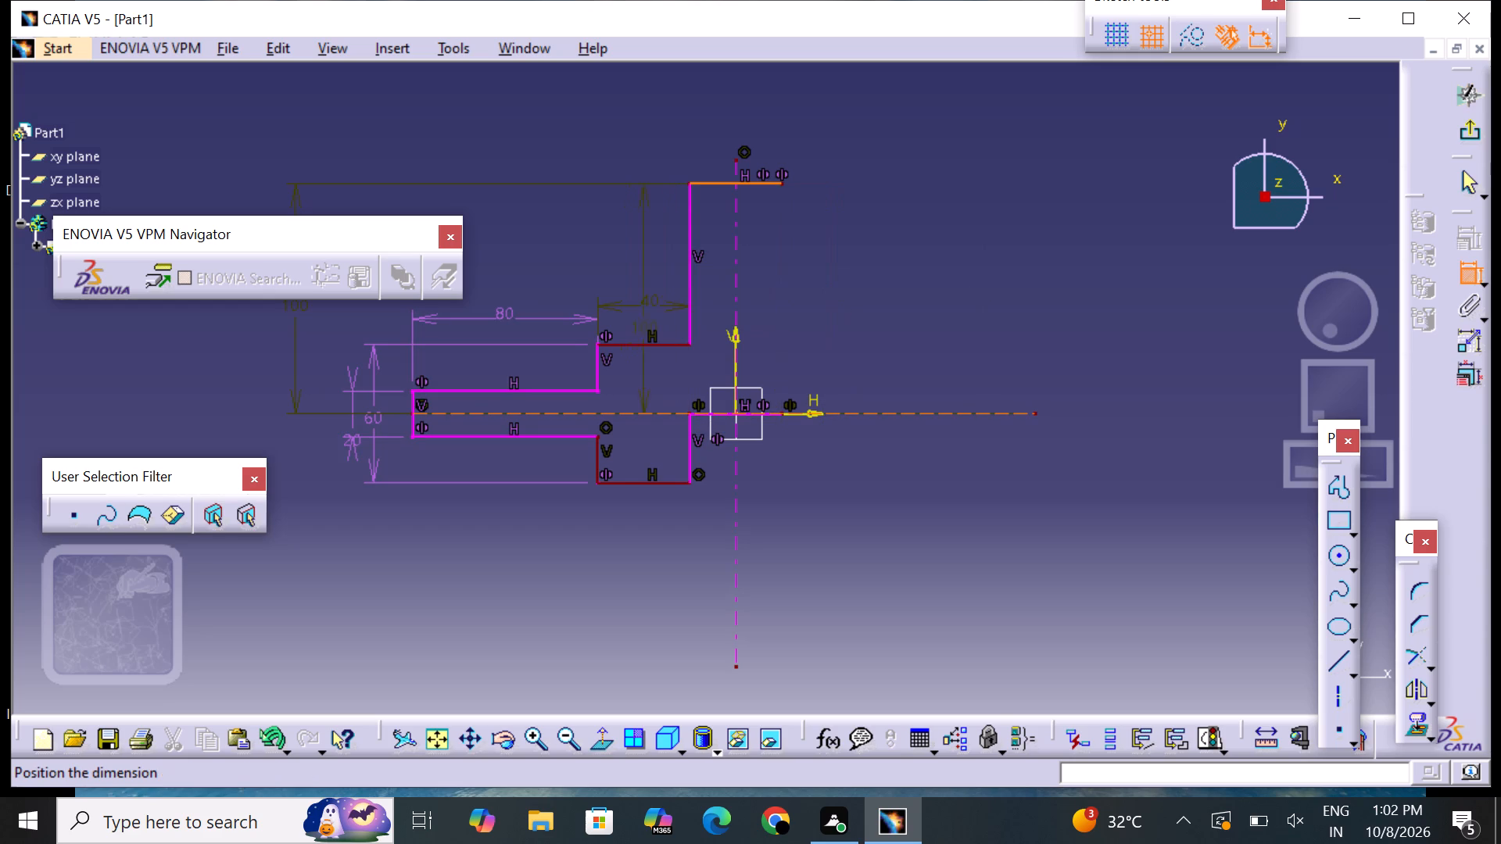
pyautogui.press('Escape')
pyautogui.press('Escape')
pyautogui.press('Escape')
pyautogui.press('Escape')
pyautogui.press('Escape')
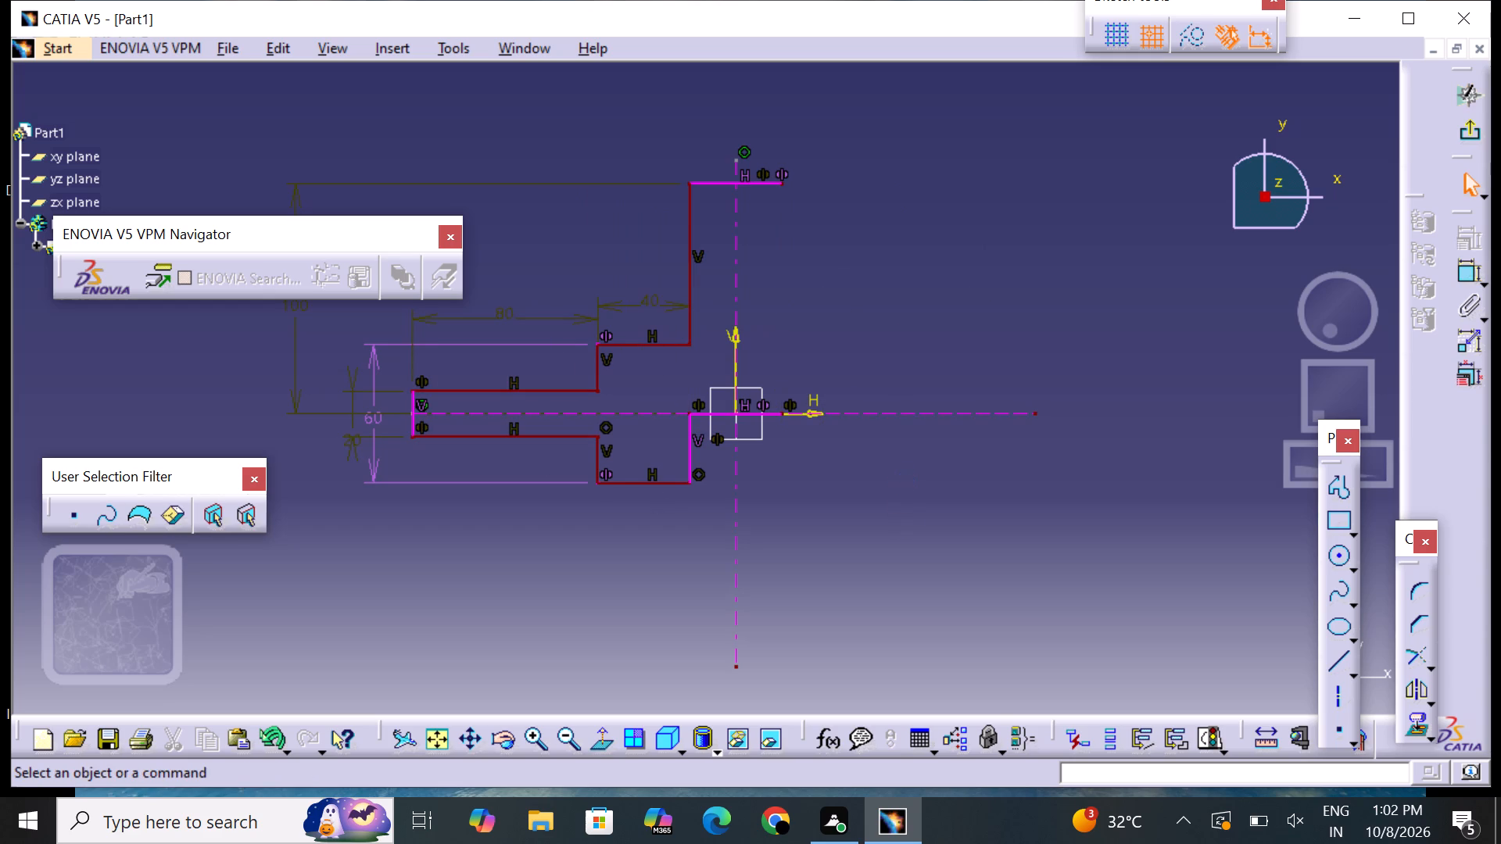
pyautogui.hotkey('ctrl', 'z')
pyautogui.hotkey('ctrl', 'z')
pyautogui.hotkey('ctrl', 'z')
# Select the entire stepped profile with its axes, dimensions and constraints, and delete it to clear the sketch.
pyautogui.moveTo(342, 88); pyautogui.dragTo(344, 93)
pyautogui.moveTo(344, 93); pyautogui.dragTo(1066, 628)
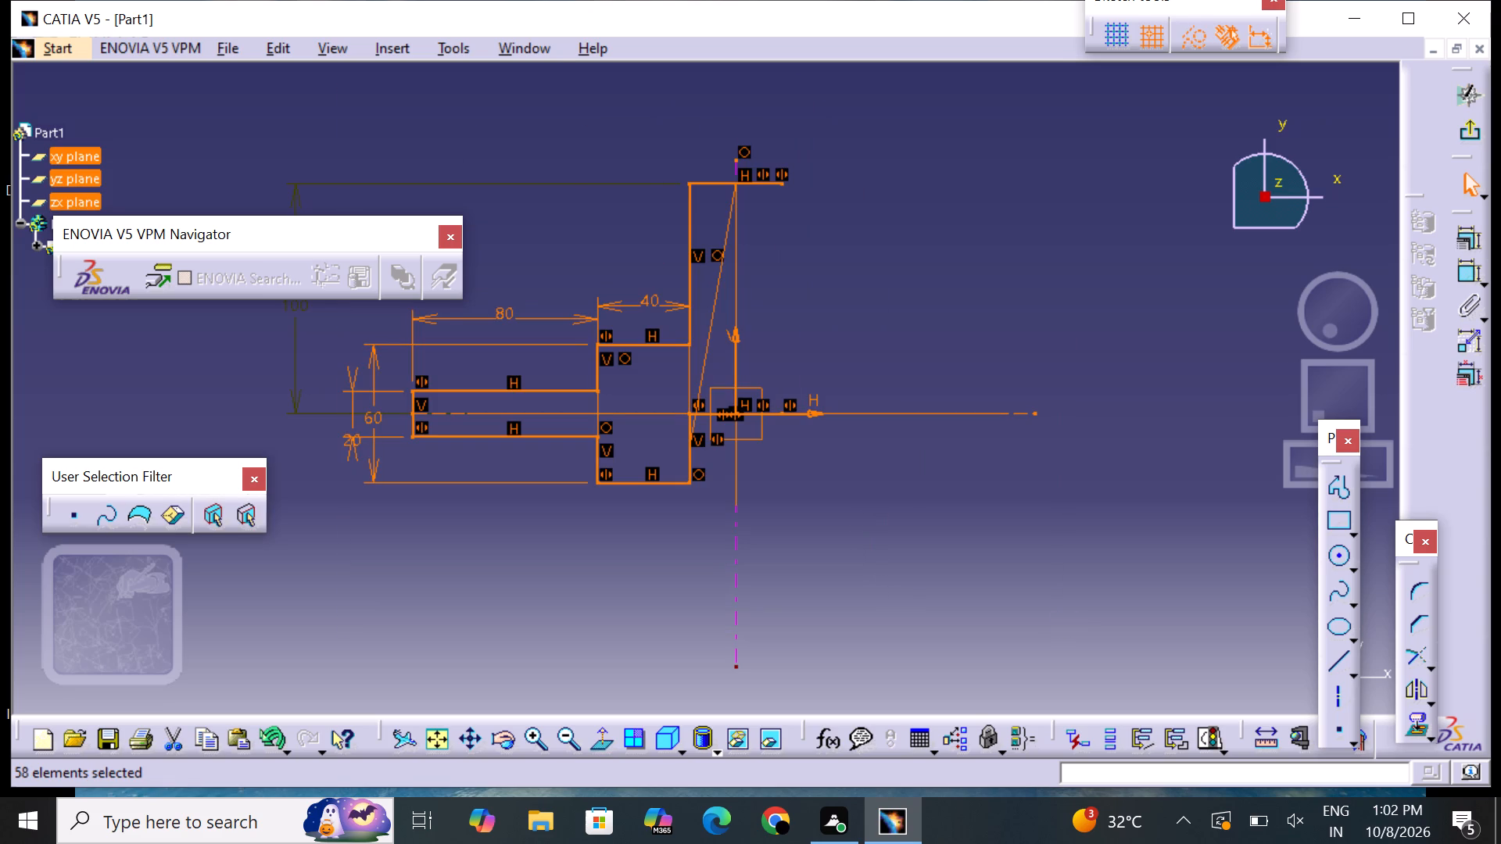
pyautogui.press('Delete')
pyautogui.press('Delete')
pyautogui.press('Delete')
pyautogui.press('Delete')
pyautogui.press('Delete')
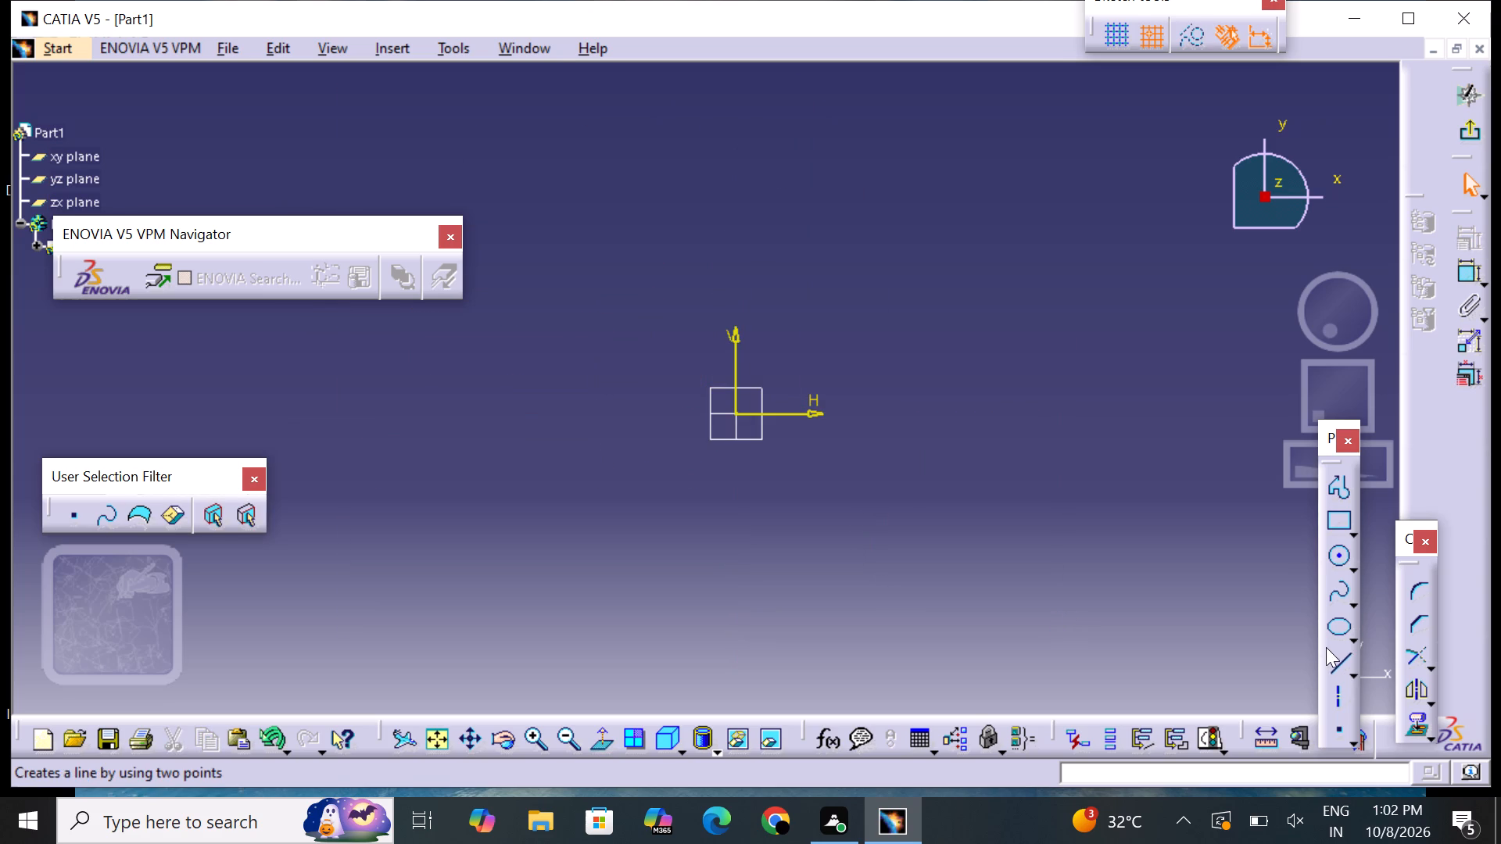
# Draw a vertical axis ending about 90 mm below the origin and a horizontal axis starting about 110 mm to the origin's left.
pyautogui.click(1333, 696)
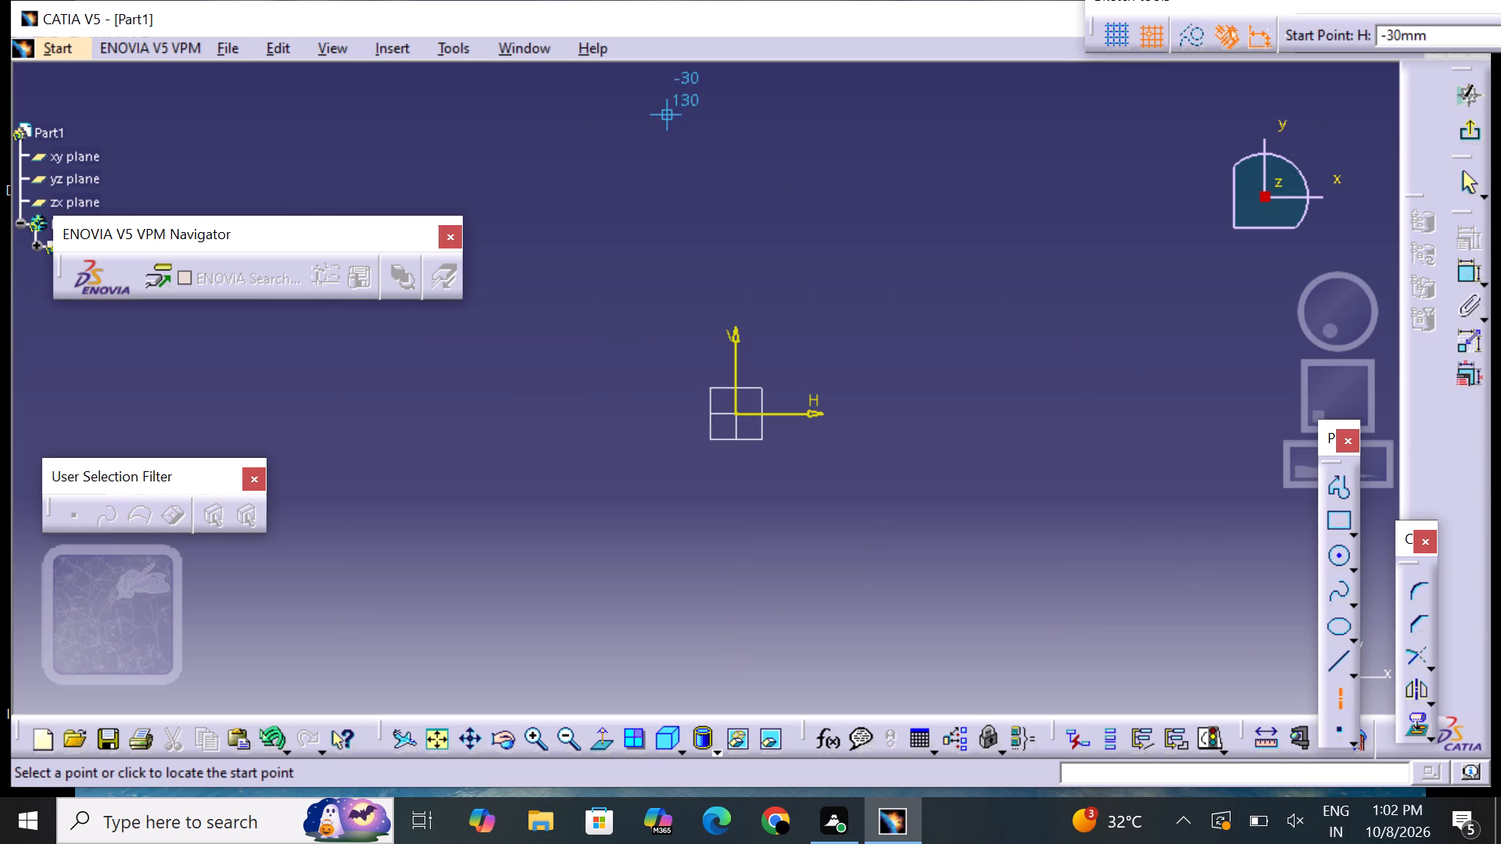
pyautogui.moveTo(740, 161); pyautogui.dragTo(728, 181)
pyautogui.click(734, 617)
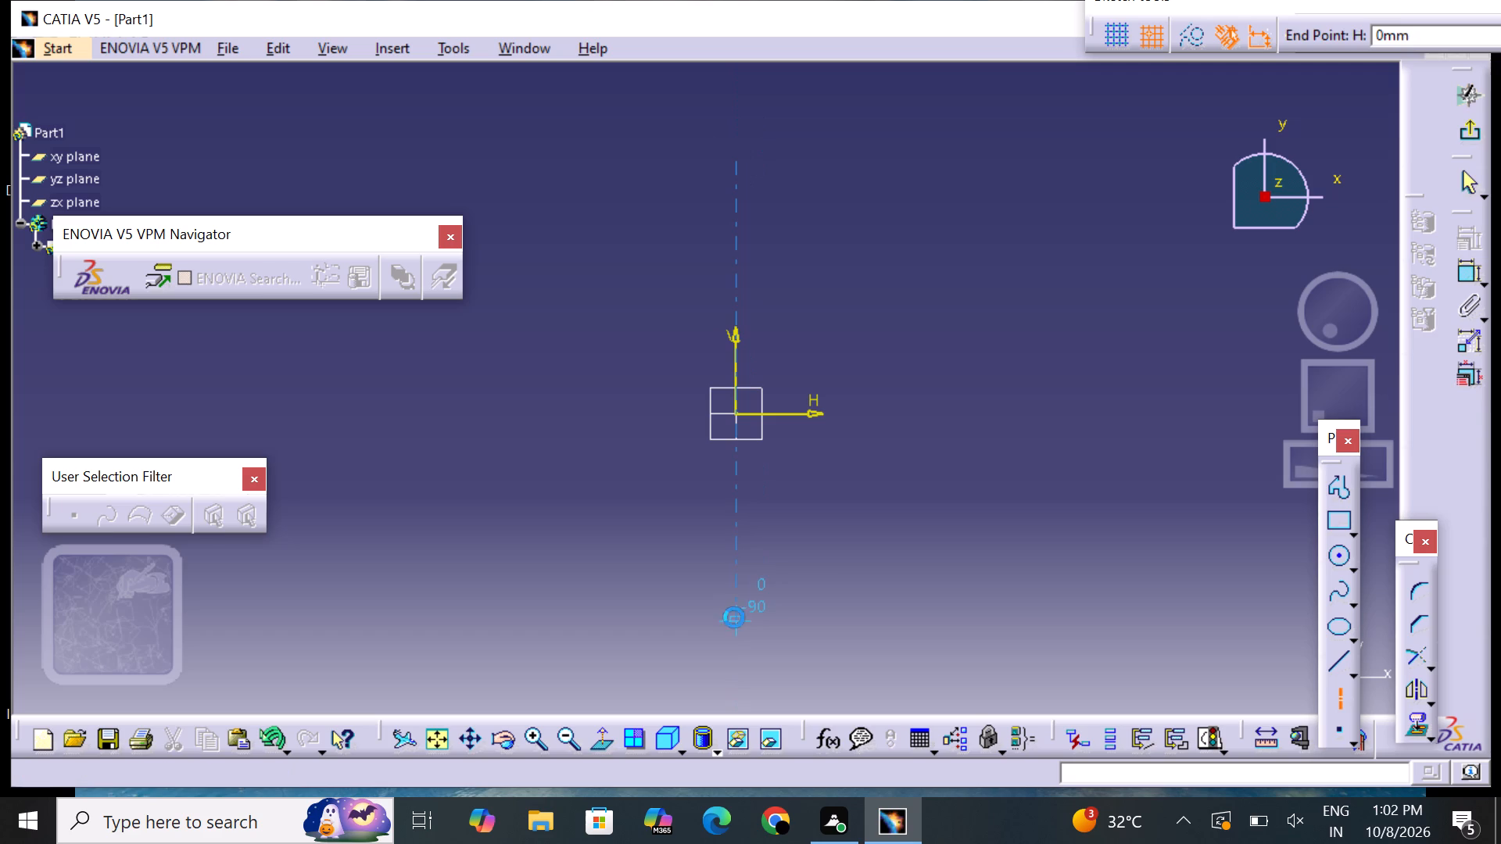
pyautogui.moveTo(984, 567); pyautogui.dragTo(987, 581)
pyautogui.click(1338, 690)
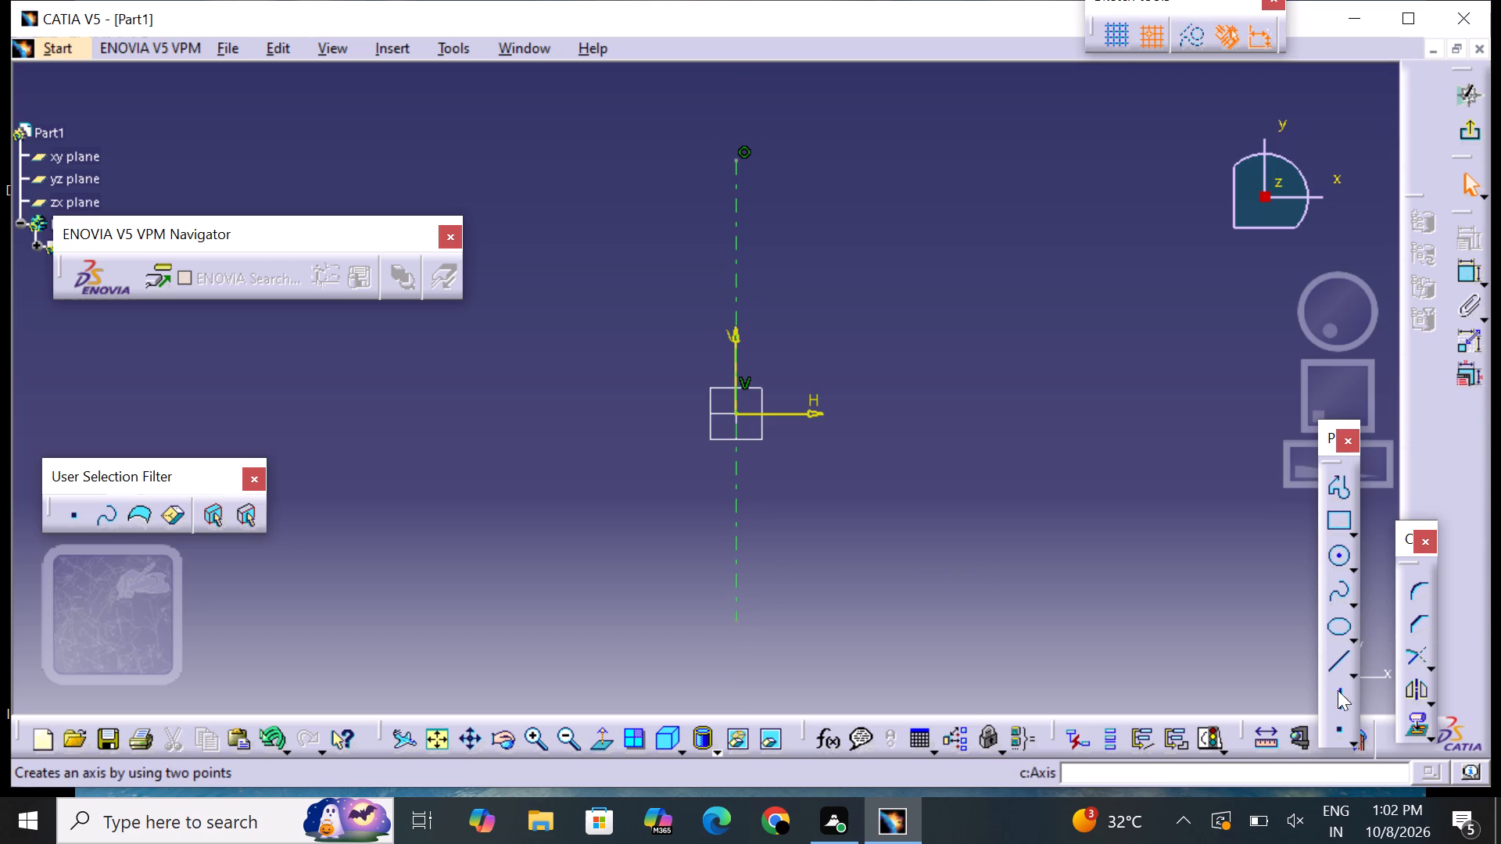
pyautogui.click(483, 411)
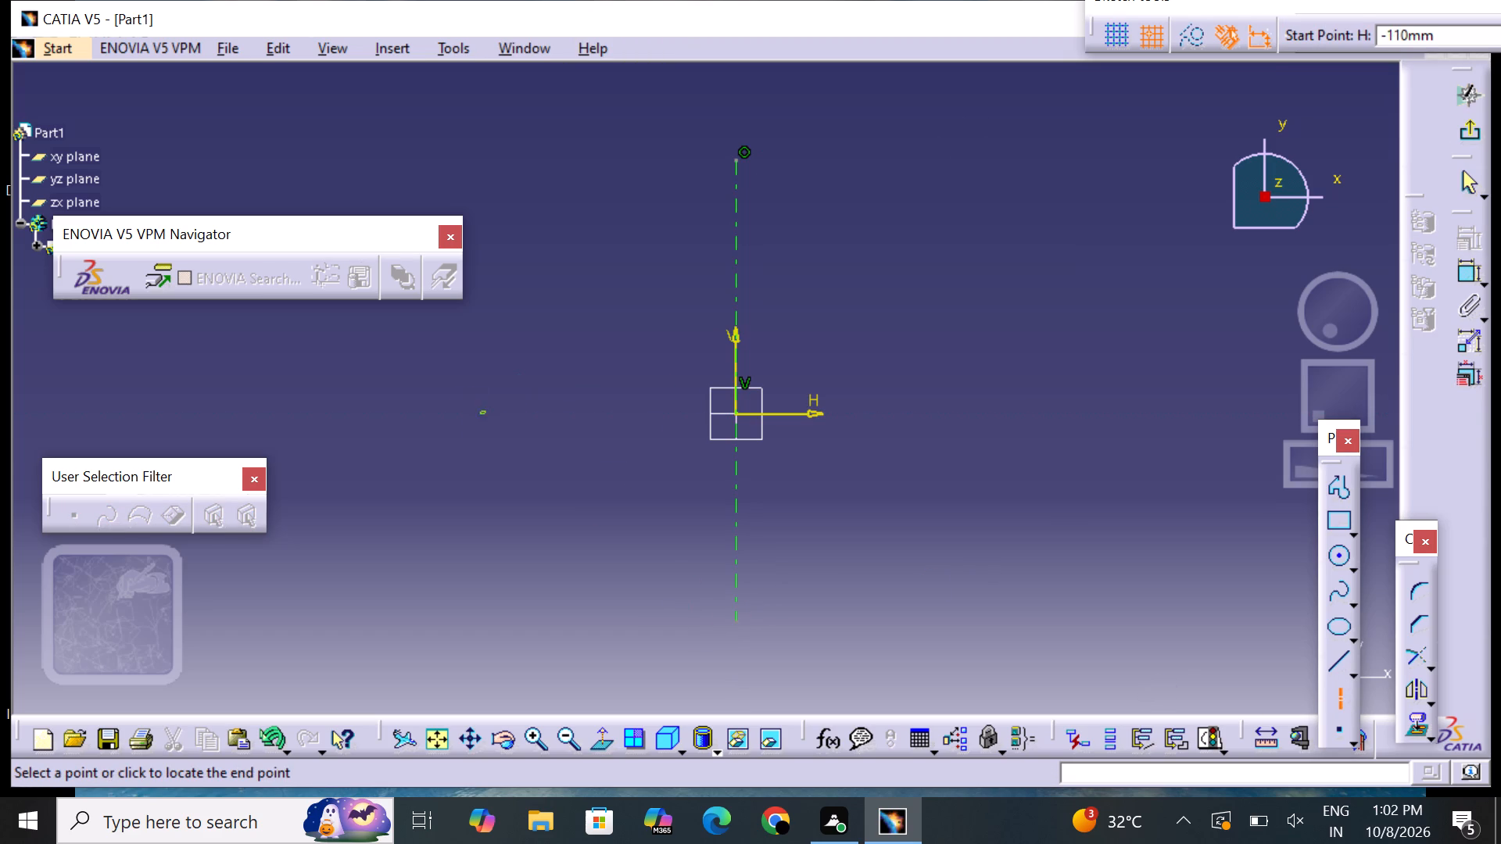
pyautogui.click(967, 407)
pyautogui.click(883, 538)
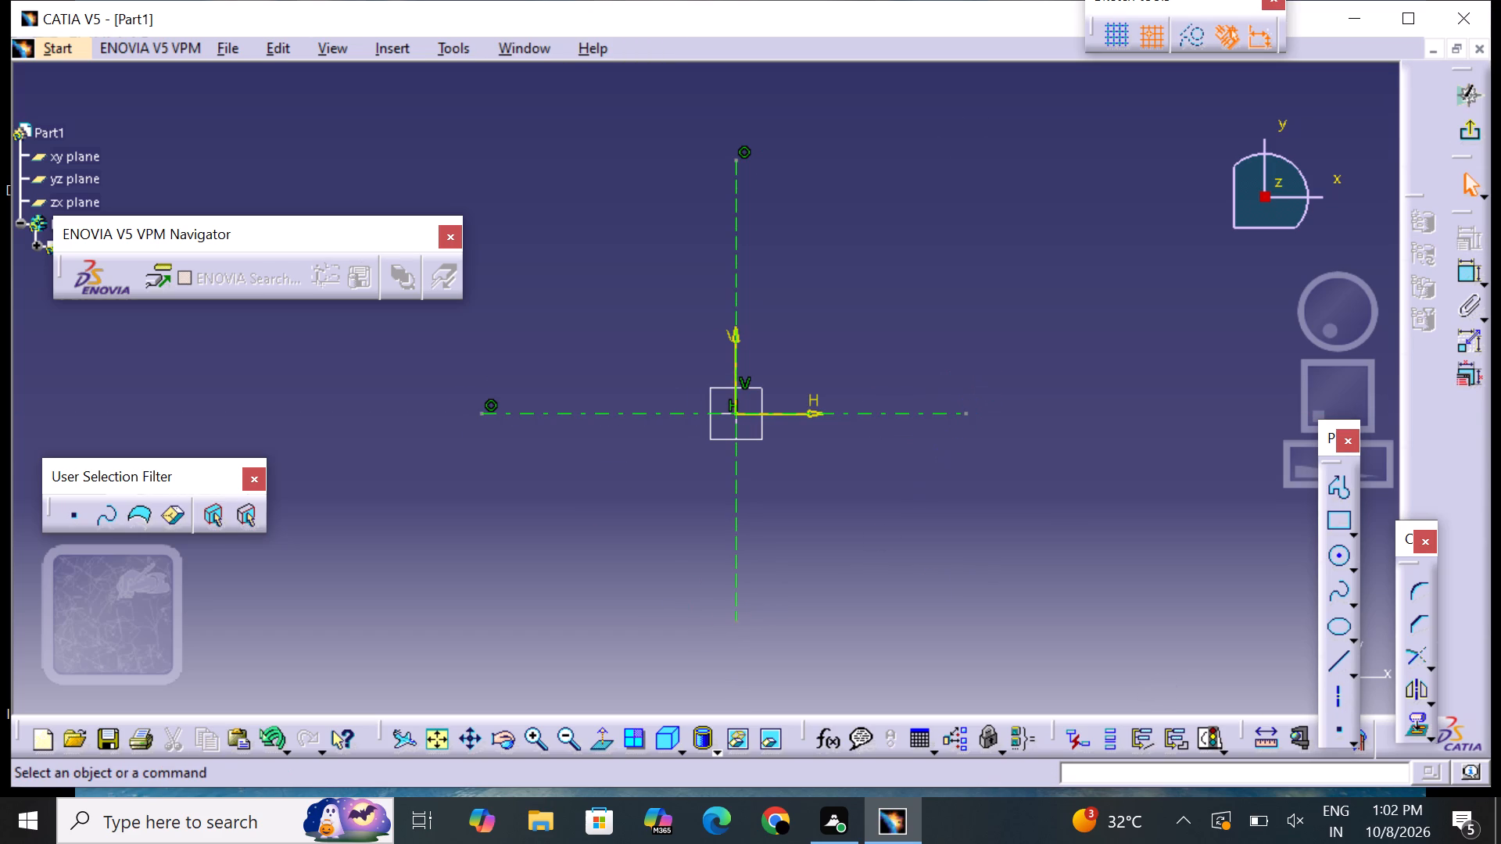
# Draw the stepped profile's upper half with horizontal runs about 60, 40 and 20 mm high, reaching 30, 50 and 110 mm left, plus a 40 mm end edge.
pyautogui.click(1337, 485)
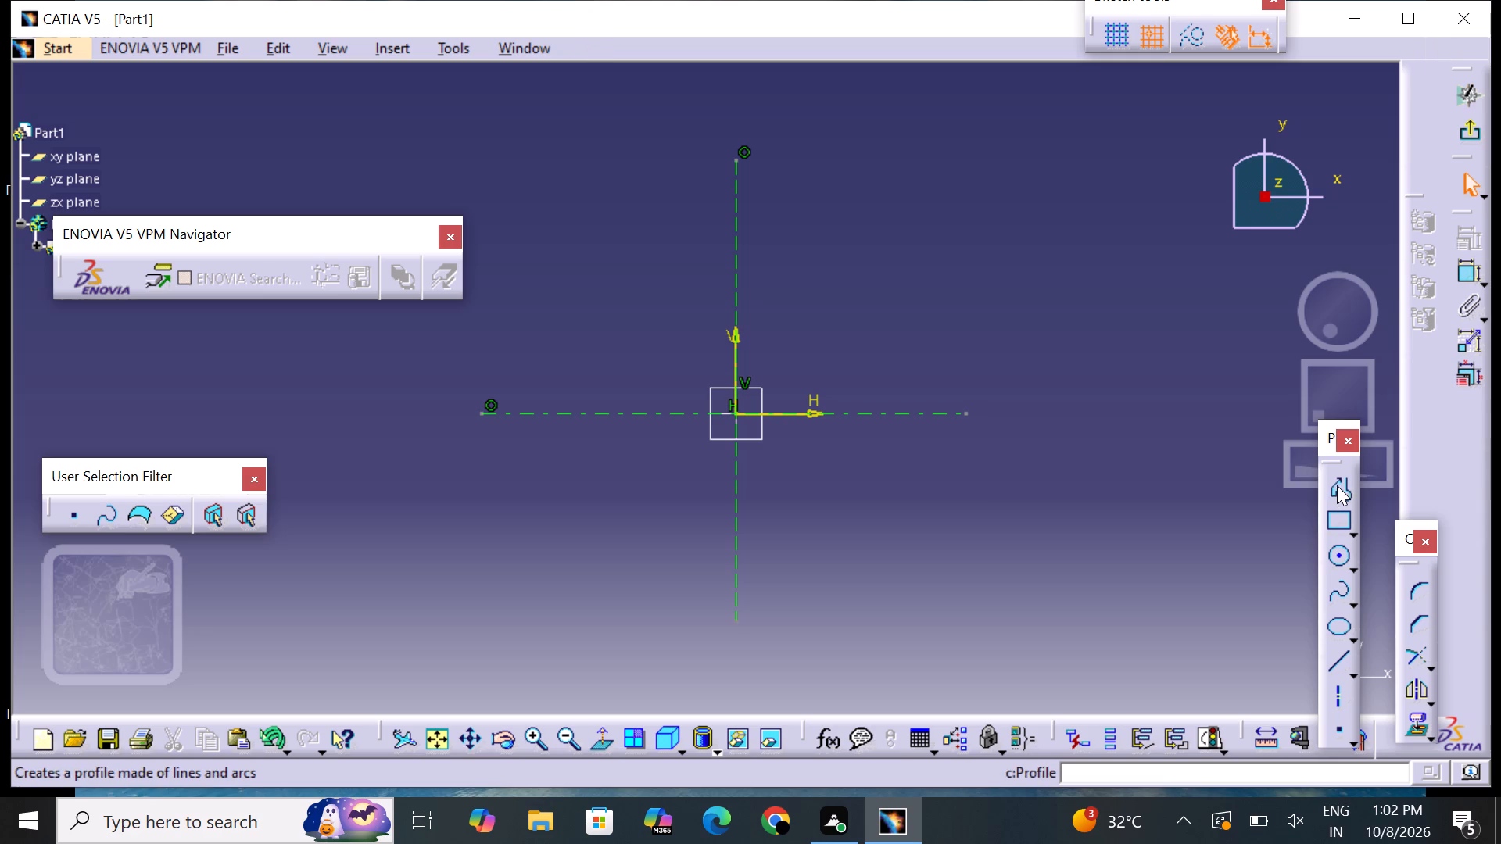
pyautogui.click(740, 268)
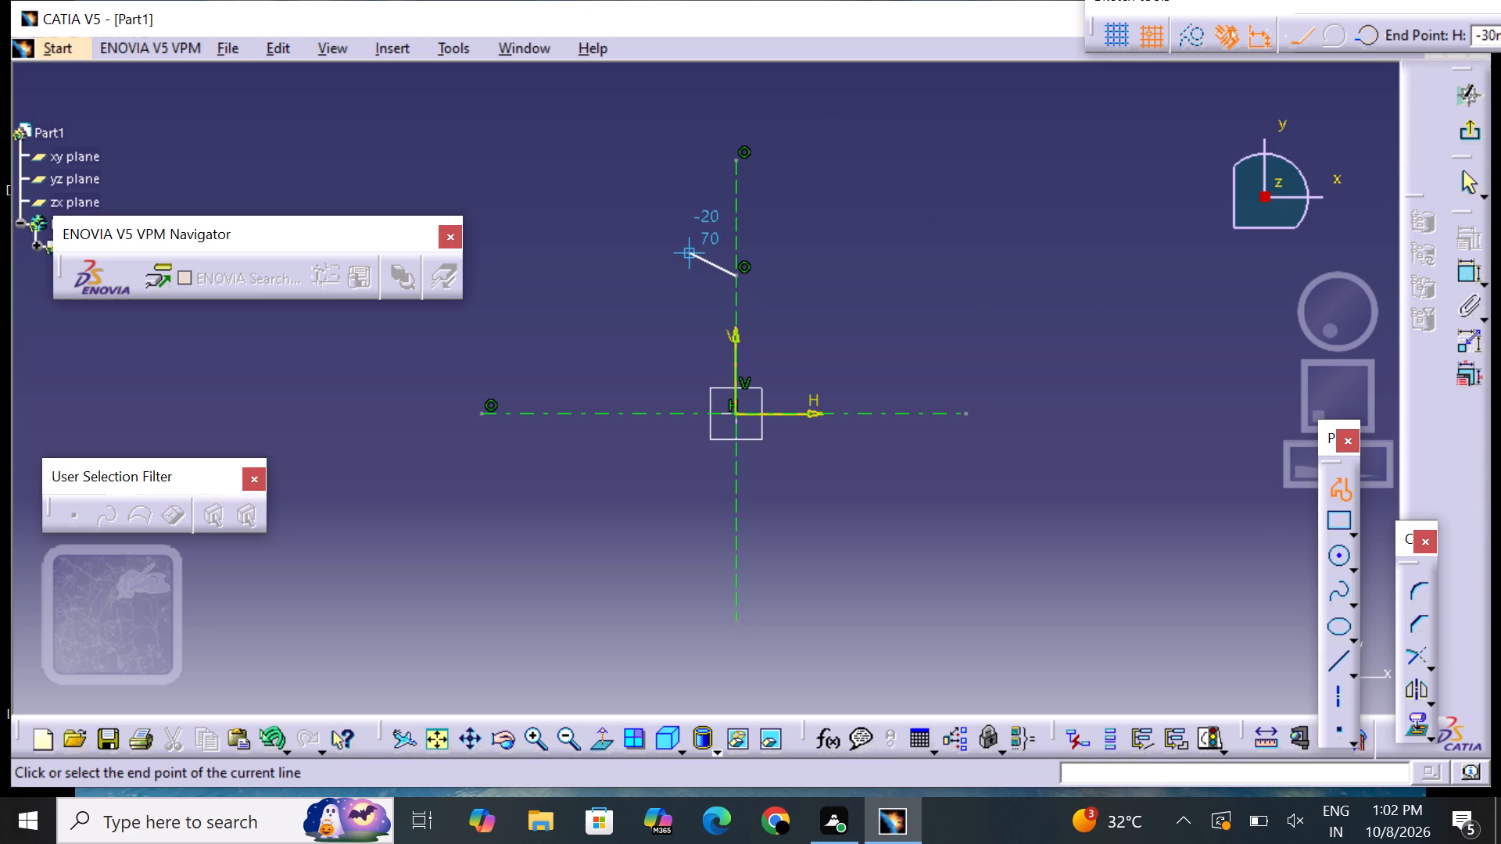
pyautogui.click(677, 266)
pyautogui.click(667, 329)
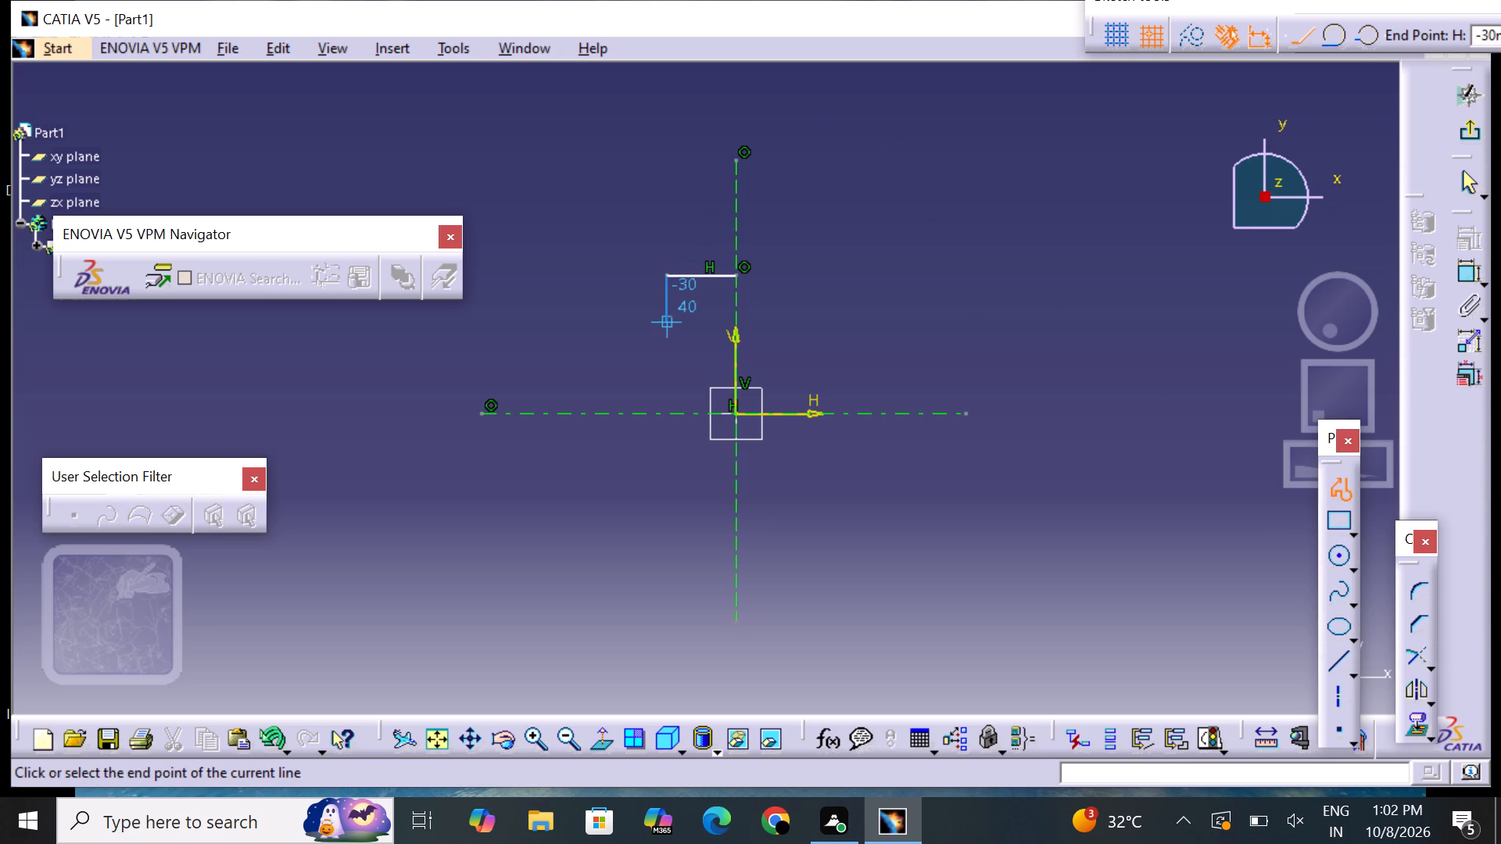
pyautogui.click(611, 320)
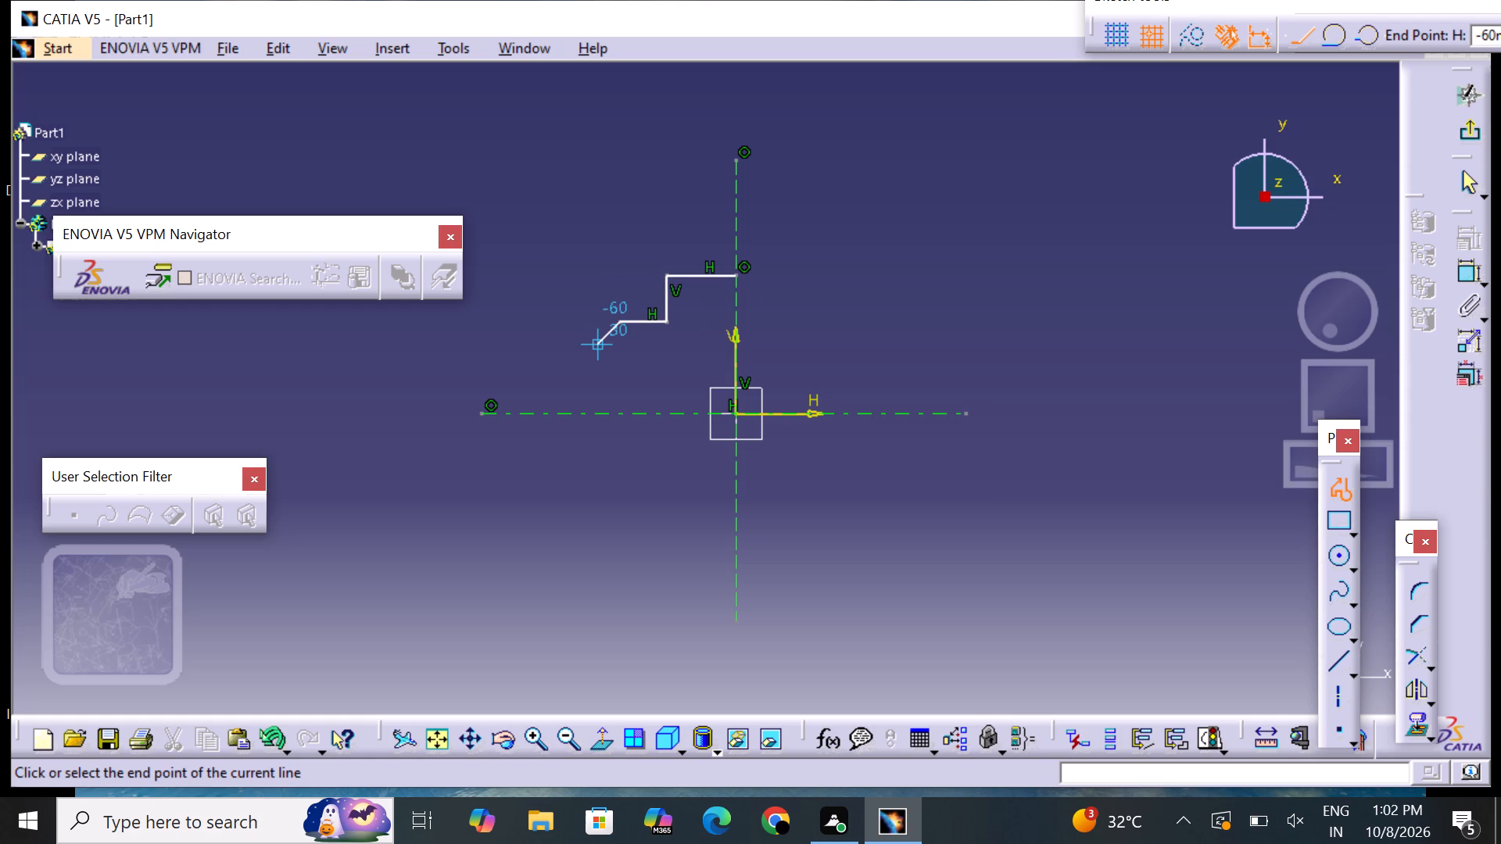
pyautogui.click(624, 363)
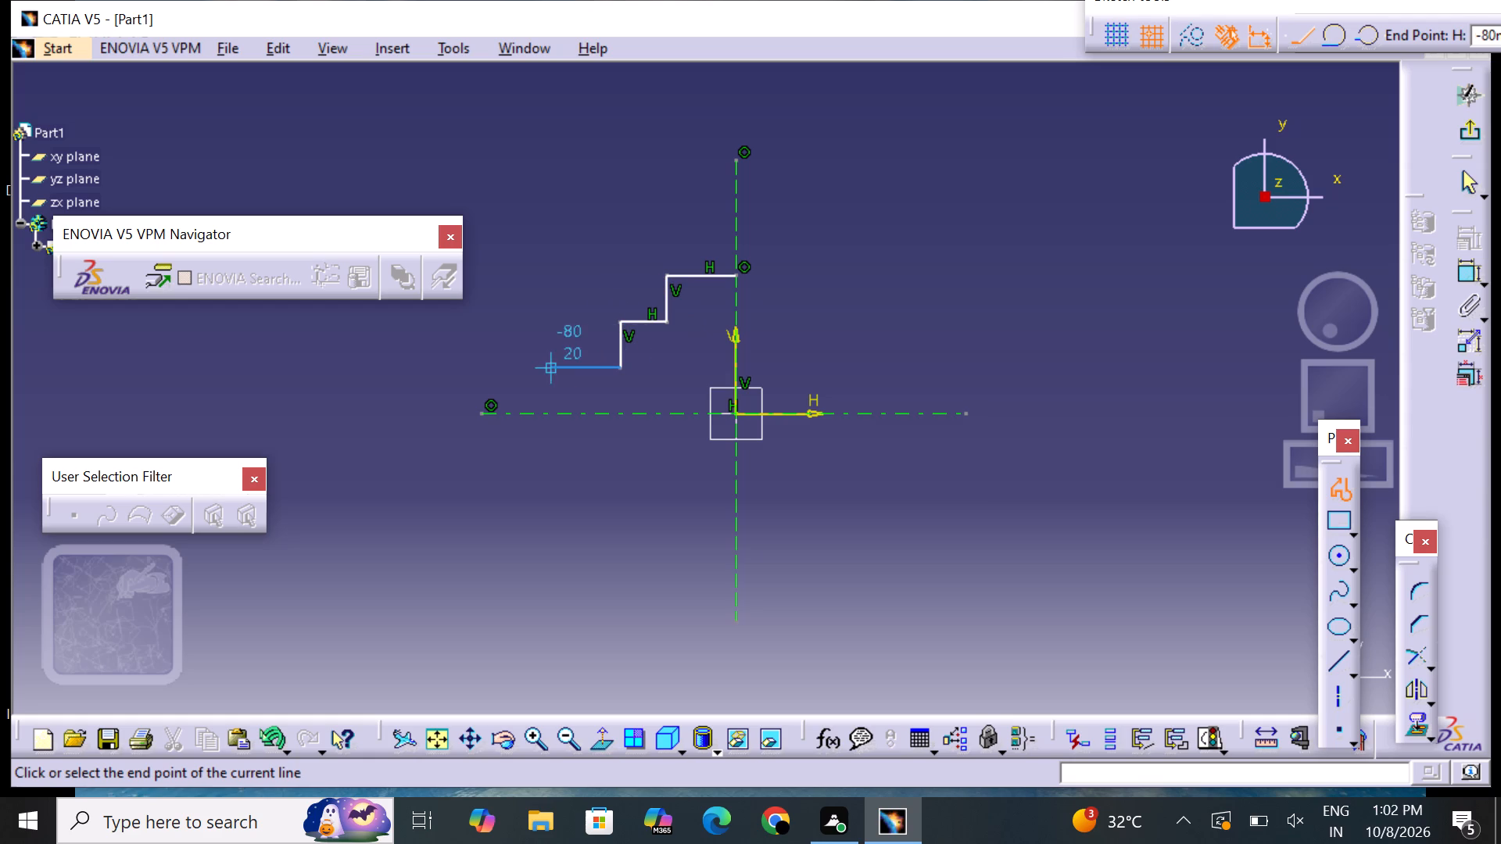
pyautogui.click(487, 363)
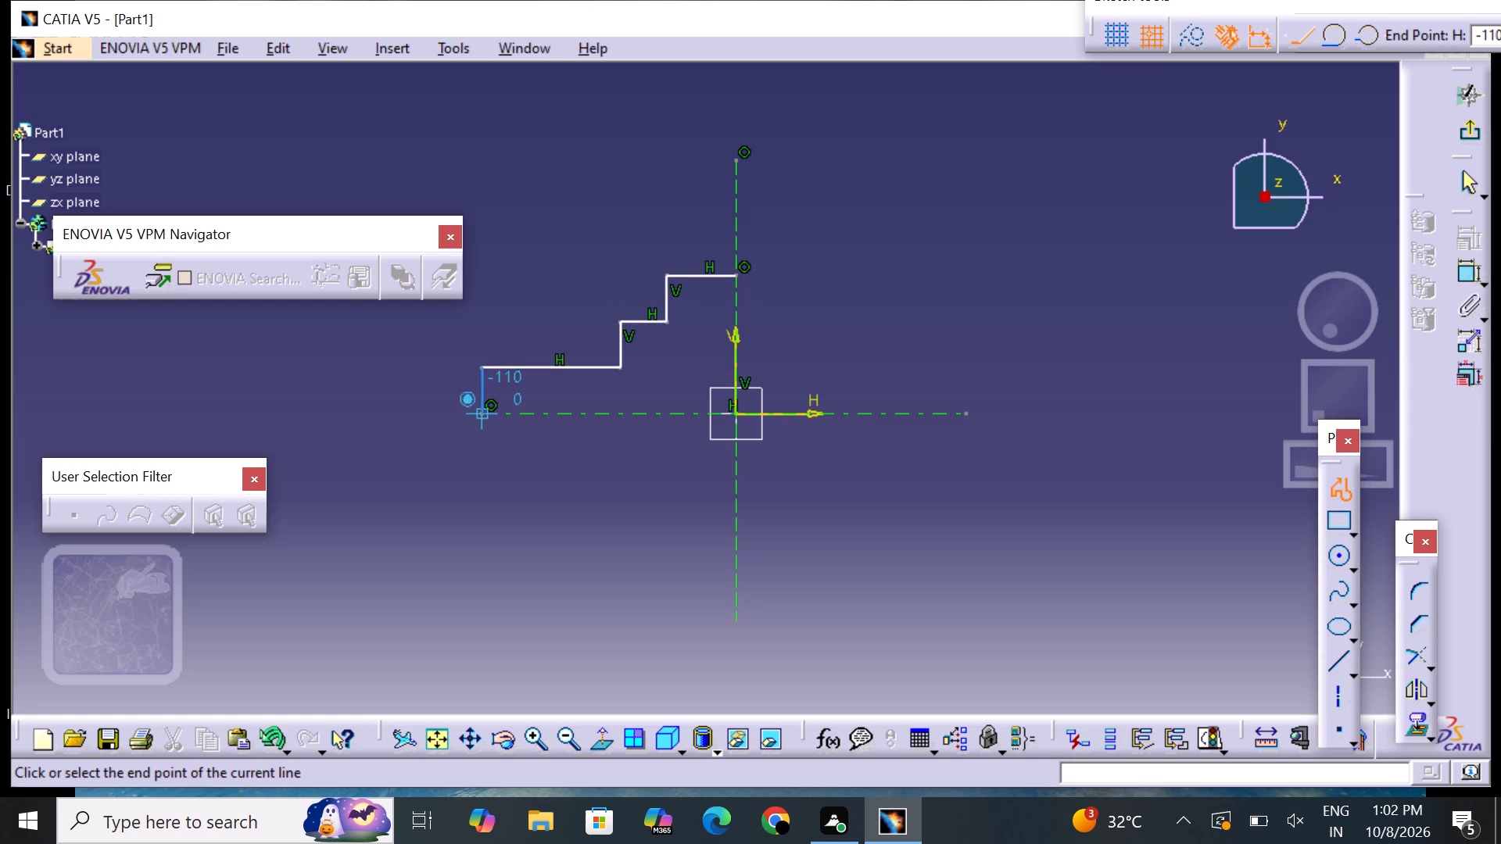
pyautogui.click(478, 451)
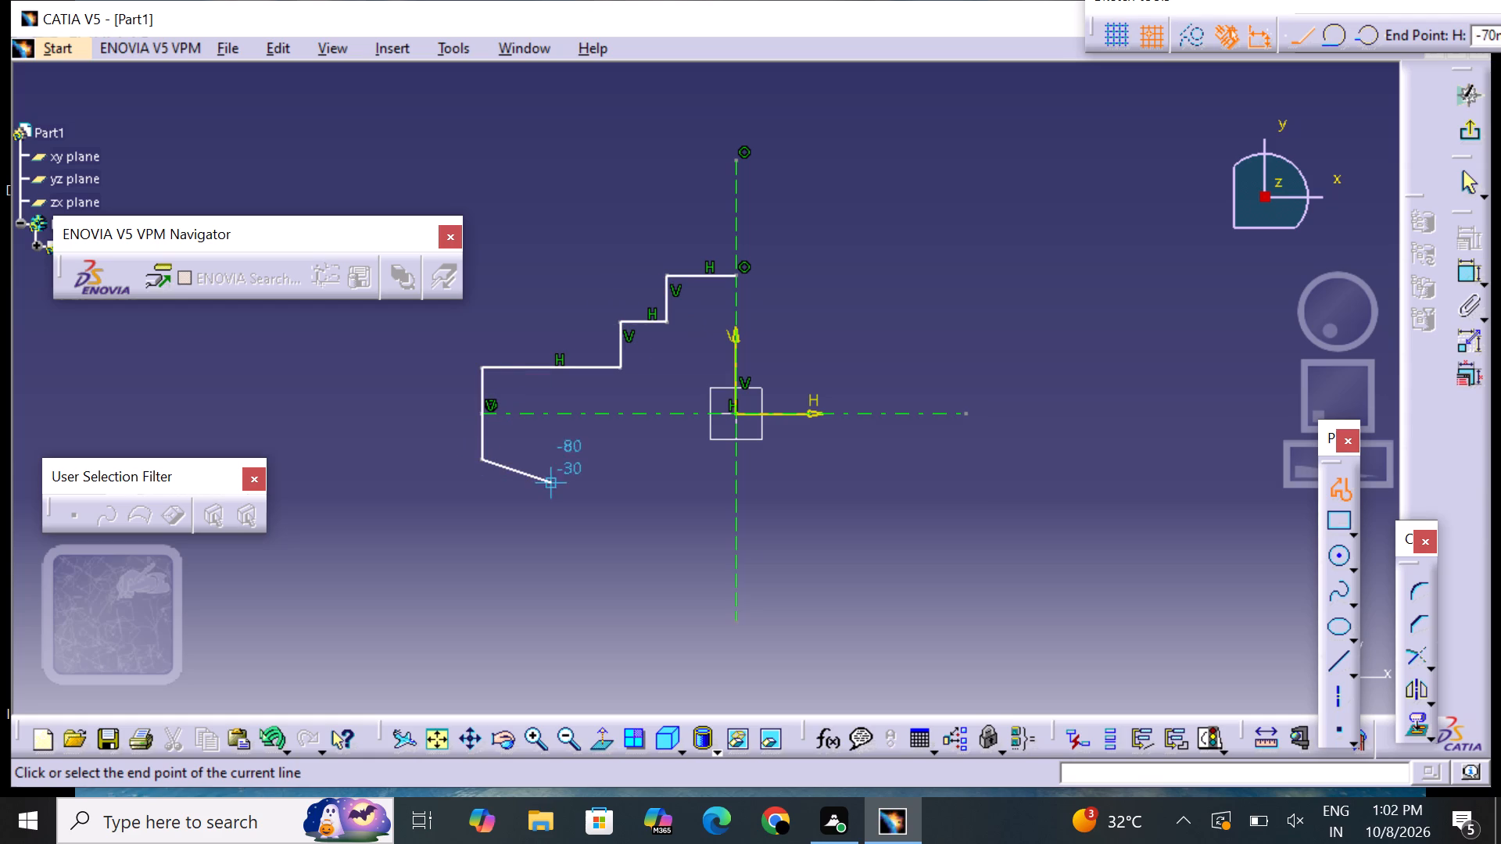
# Continue the profile with lower steps about 20, 40 and 60 mm below the origin, ending the last horizontal line about 20 mm past the vertical axis.
pyautogui.click(625, 464)
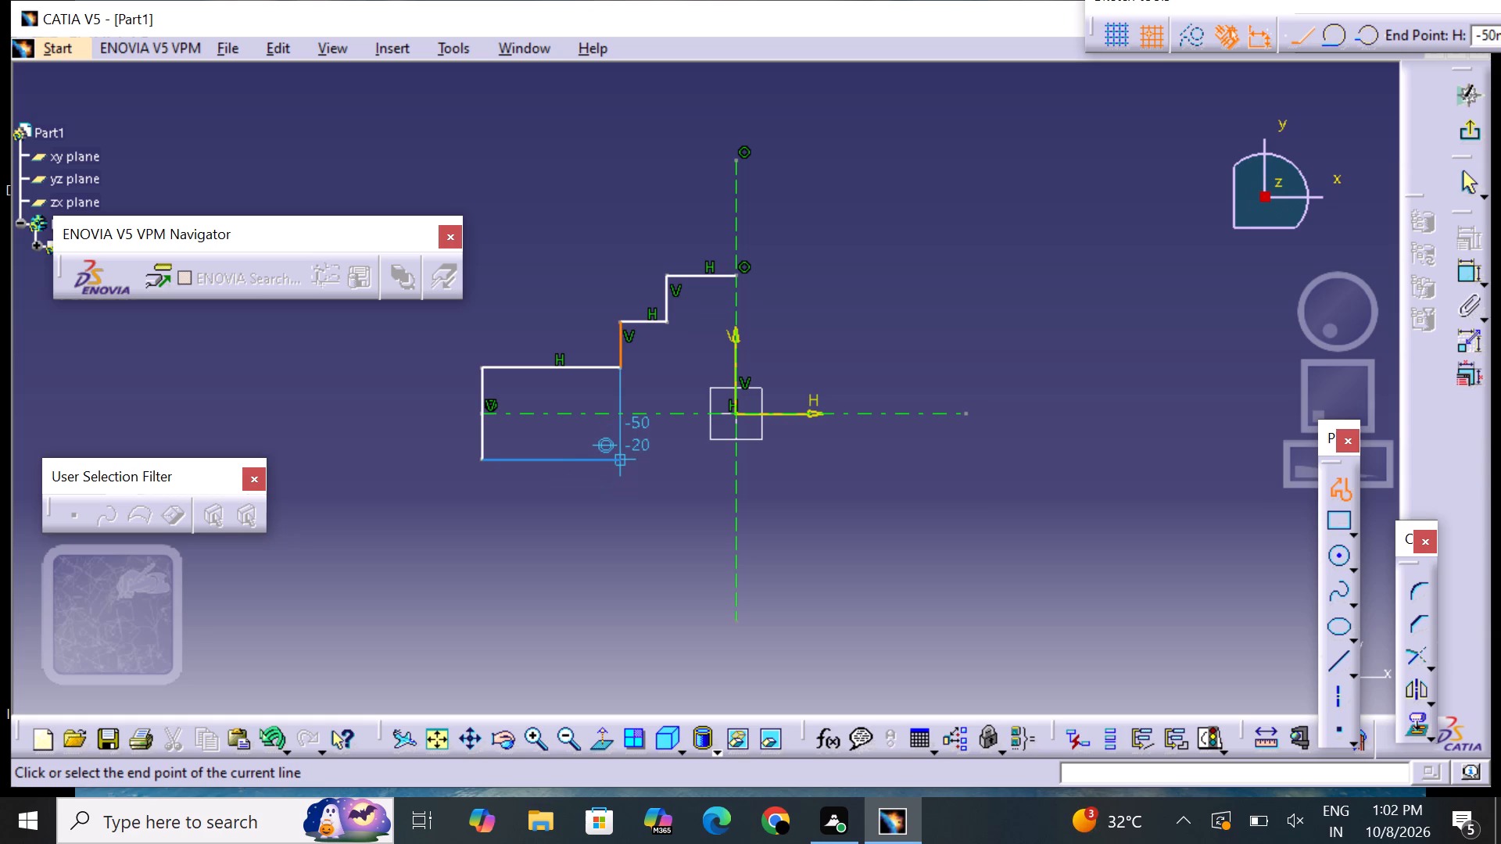
pyautogui.click(618, 504)
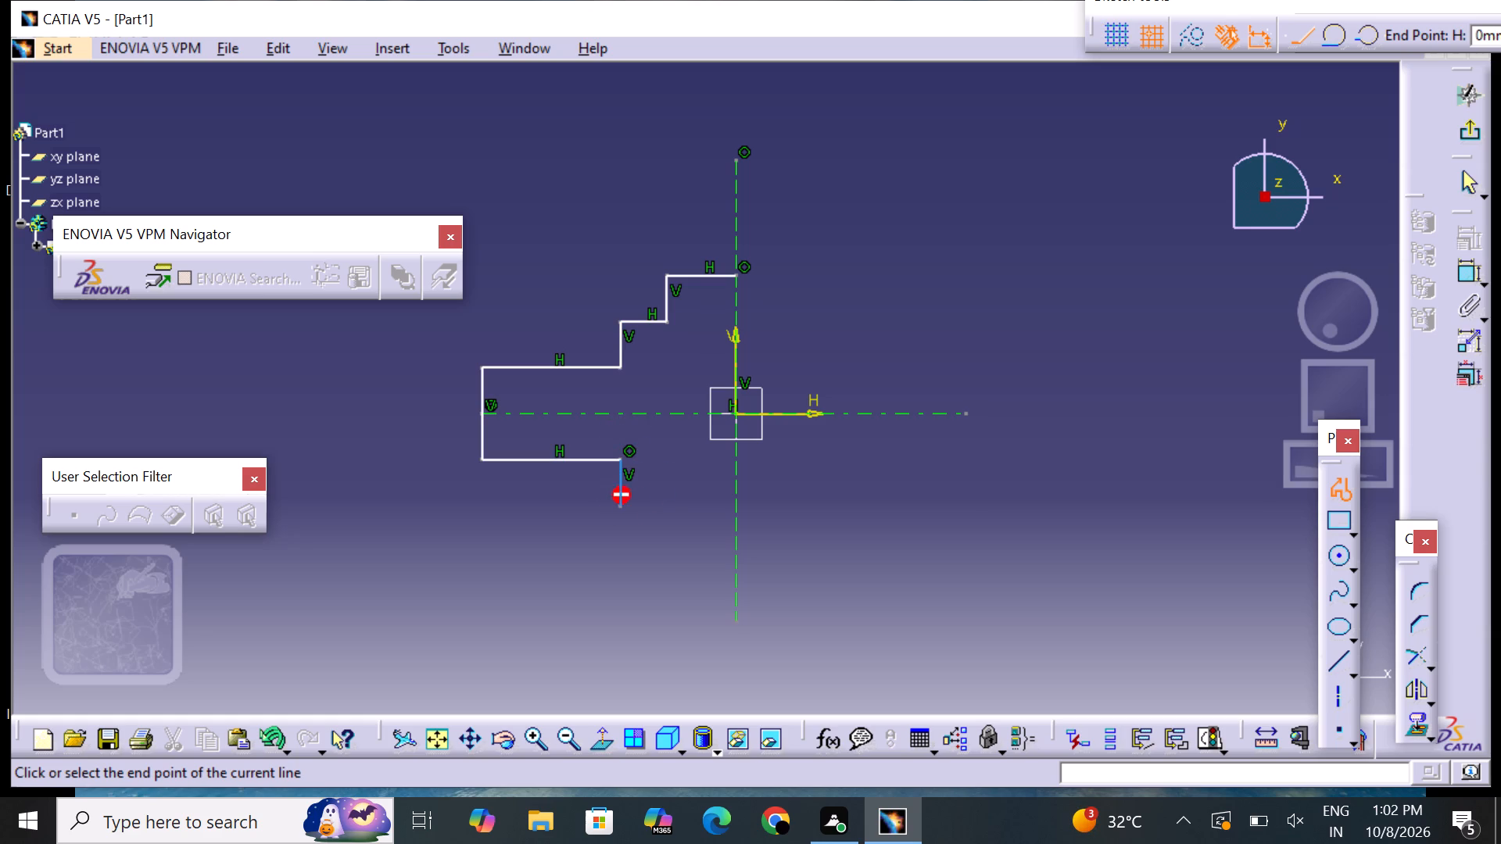
pyautogui.click(665, 509)
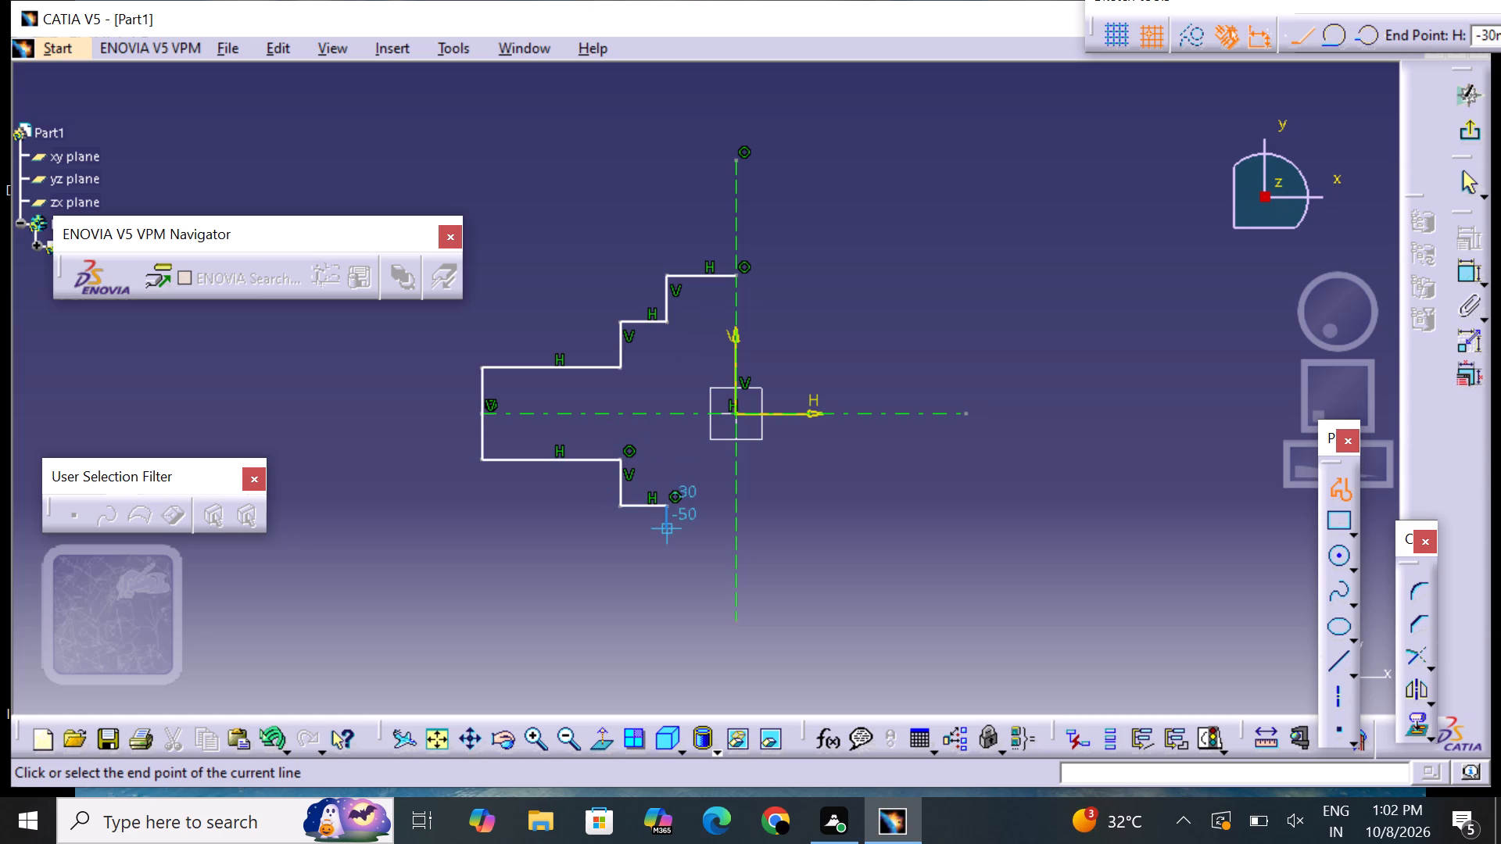
pyautogui.click(669, 563)
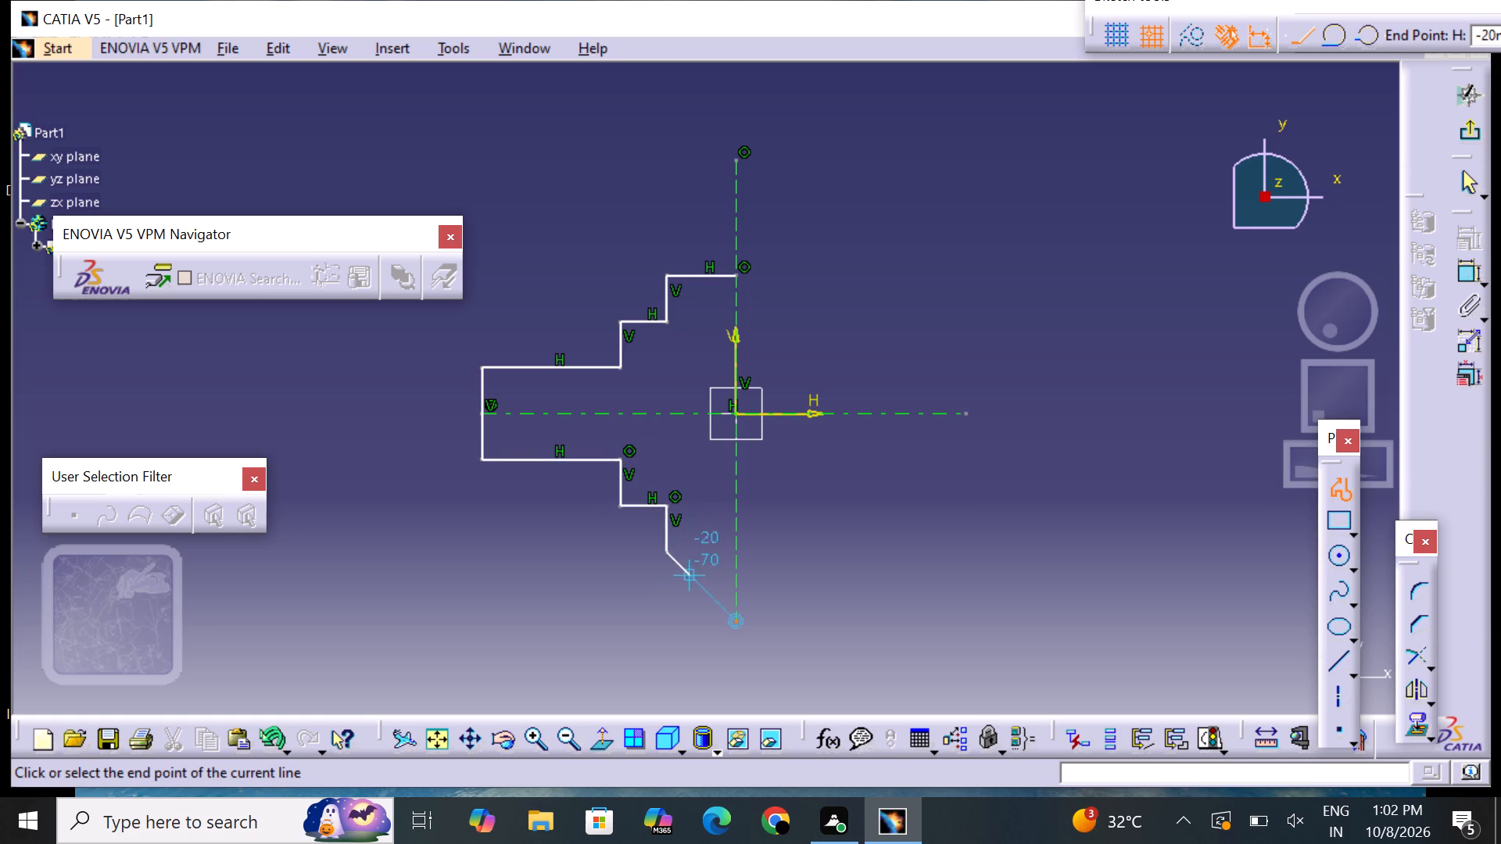
pyautogui.click(734, 551)
pyautogui.click(794, 559)
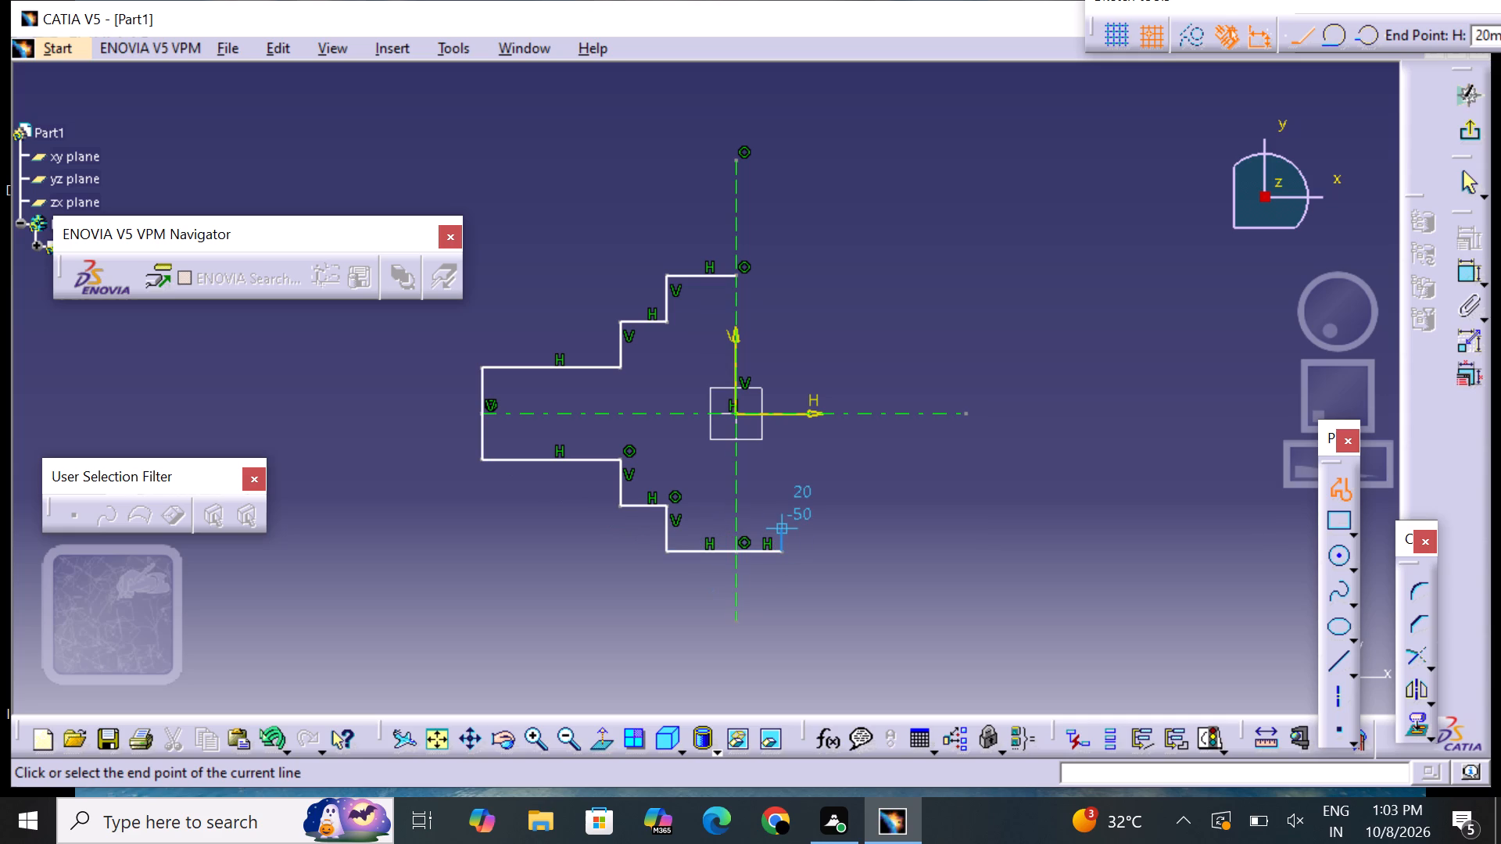
pyautogui.press('Escape')
pyautogui.press('Escape')
pyautogui.press('Escape')
pyautogui.press('Escape')
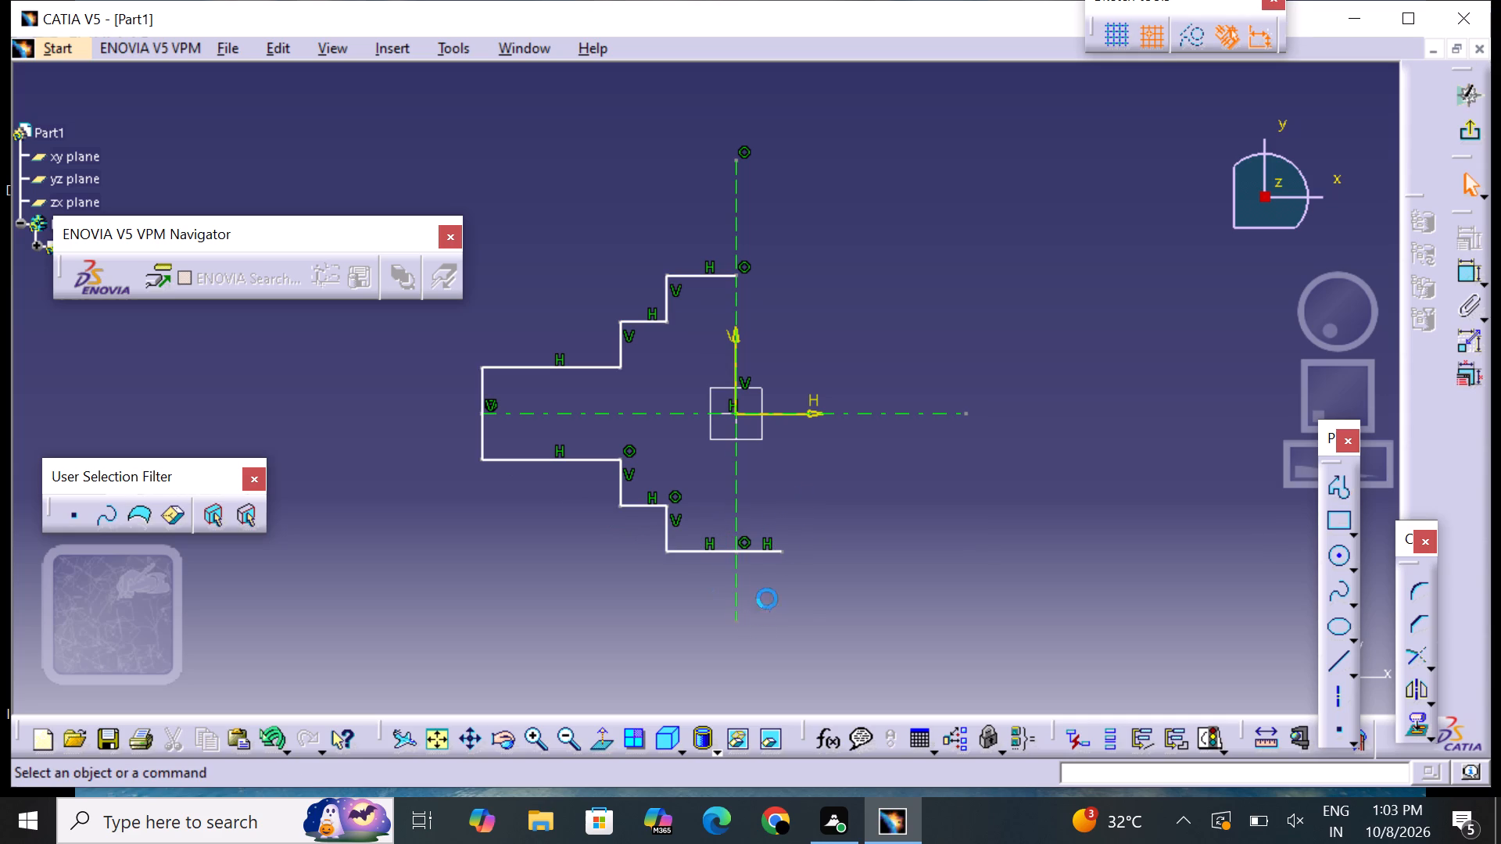
# Quick Trim the bottom horizontal line's overshoot beyond the vertical axis.
pyautogui.click(1423, 667)
pyautogui.click(1426, 669)
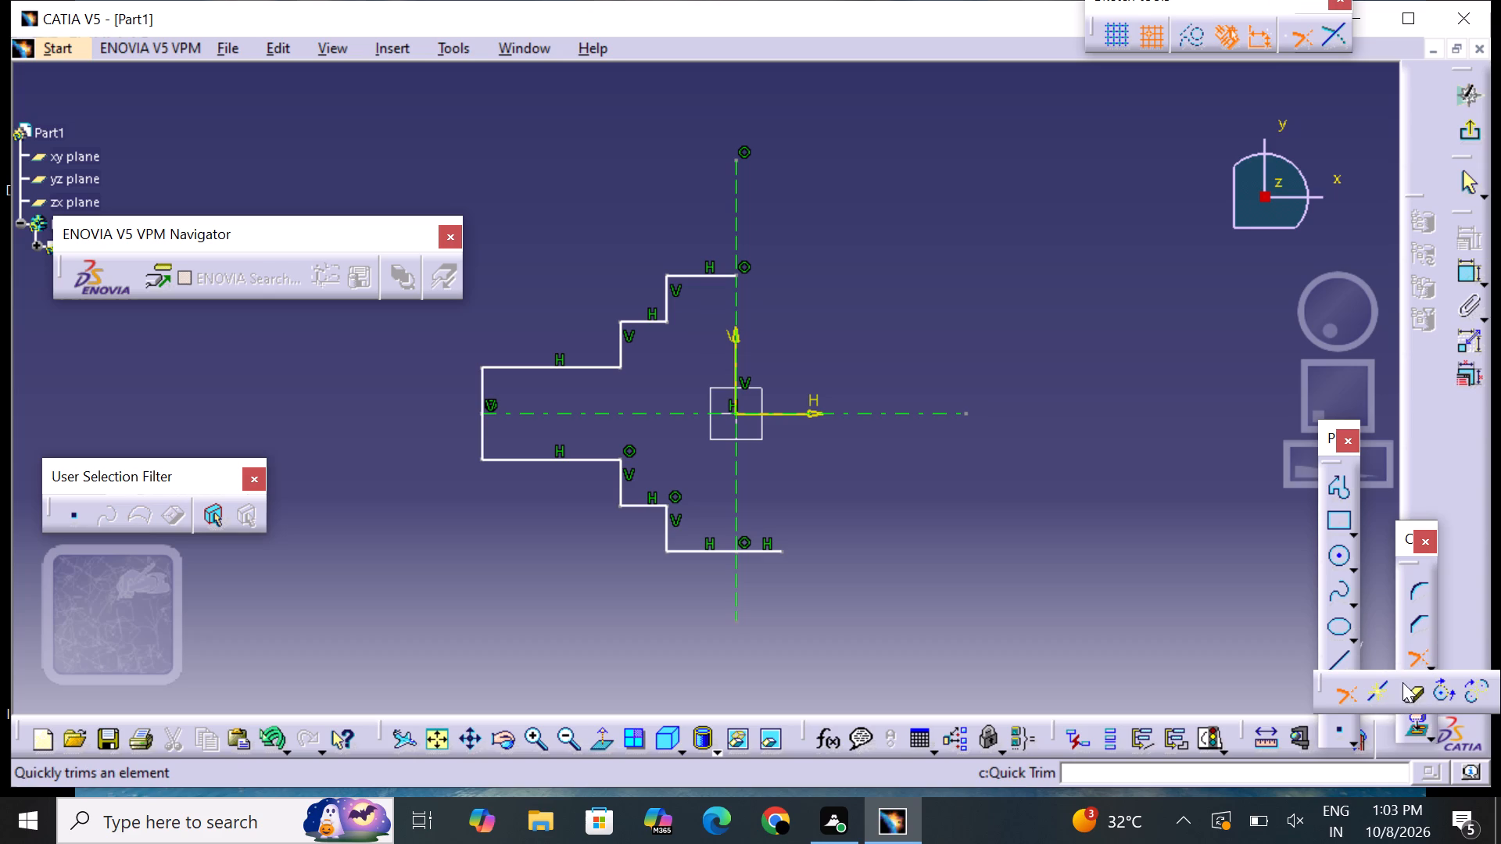
pyautogui.doubleClick(1410, 692)
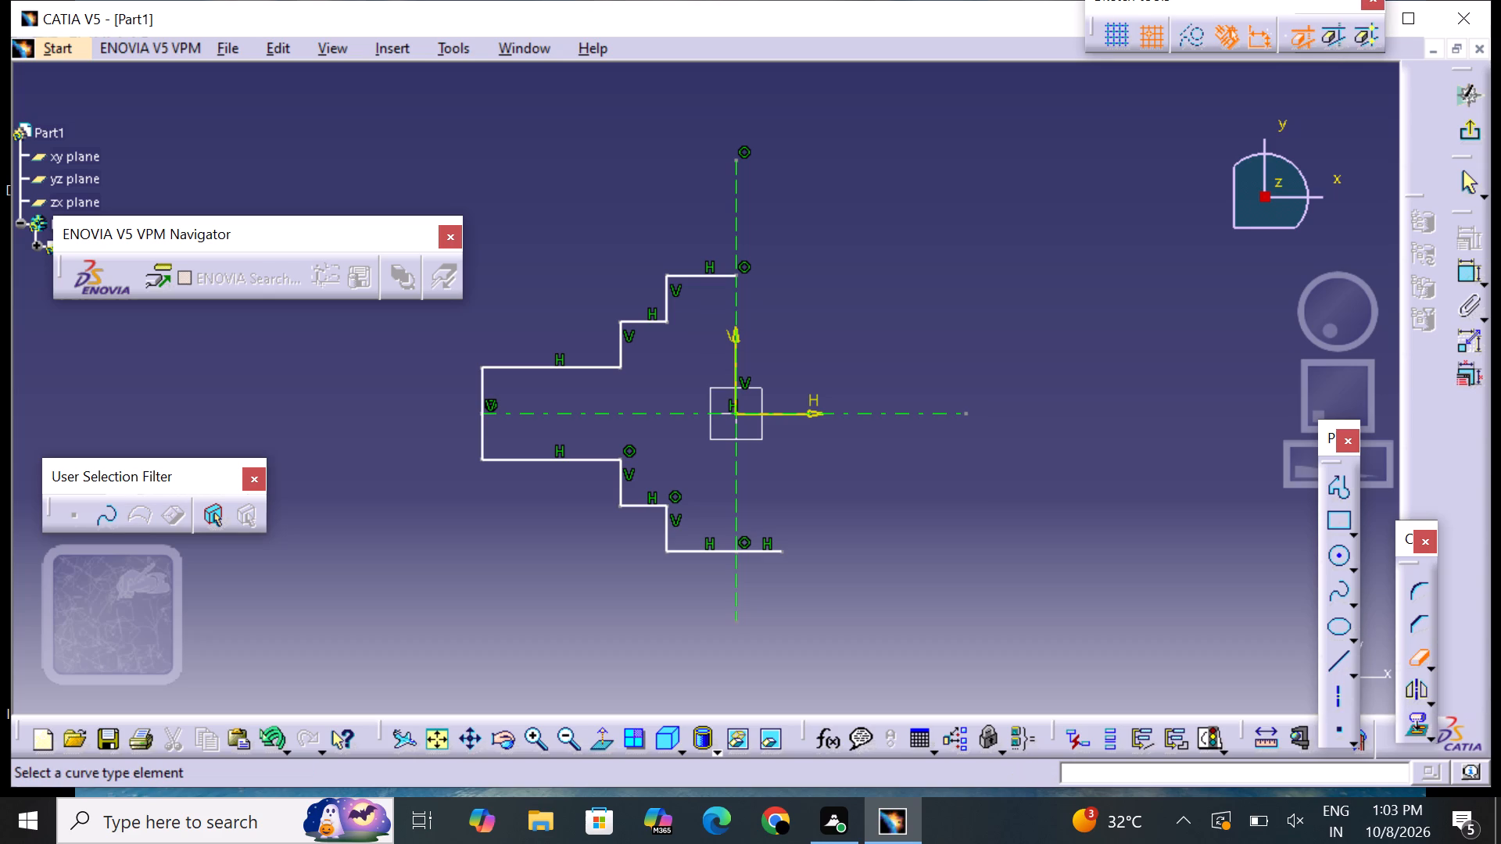
pyautogui.click(772, 554)
pyautogui.press('Escape')
pyautogui.click(1409, 658)
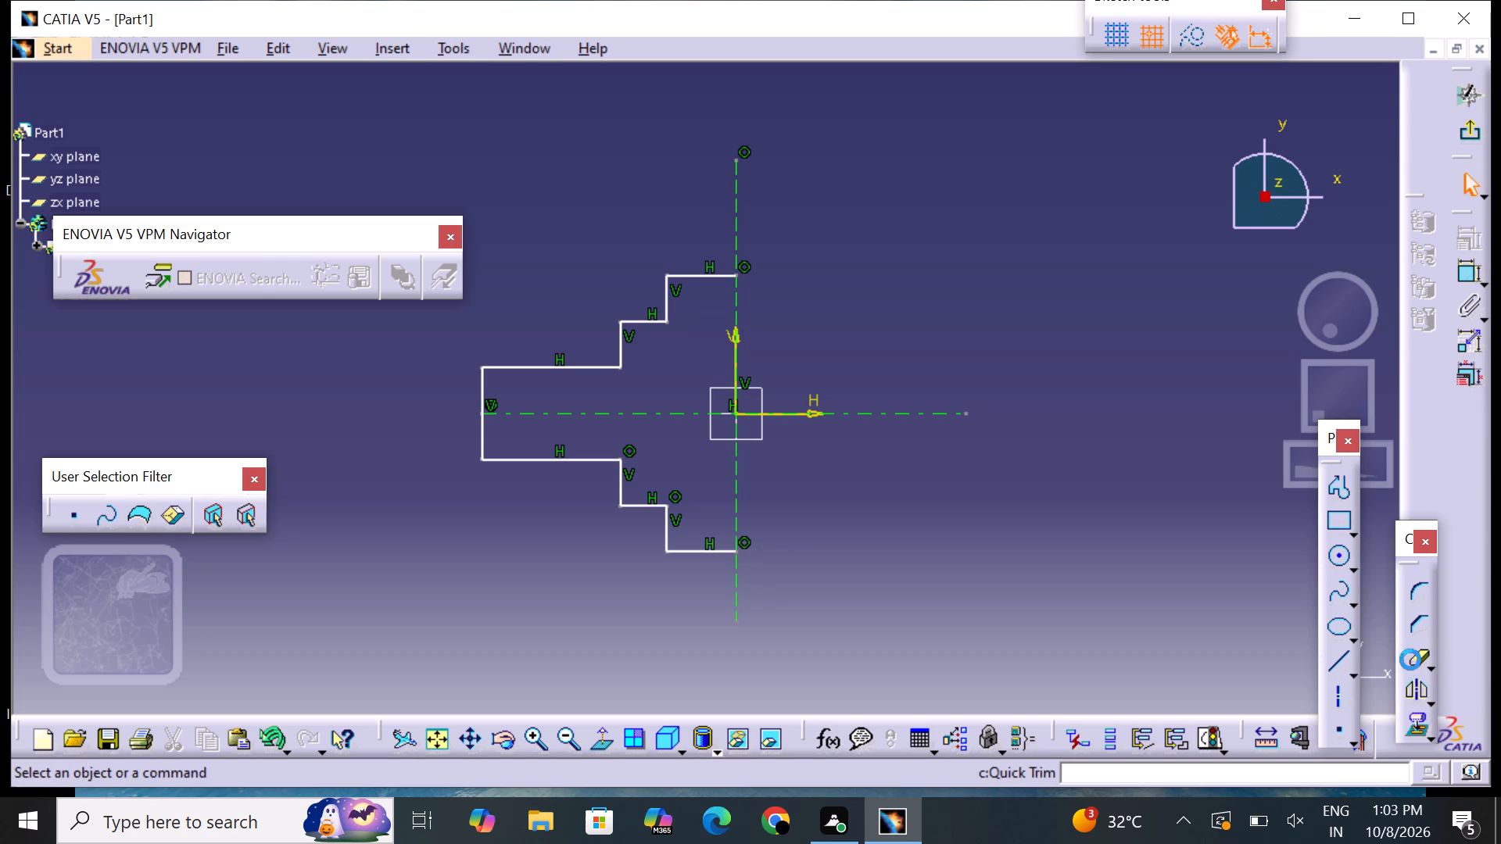
pyautogui.moveTo(922, 497); pyautogui.dragTo(912, 498)
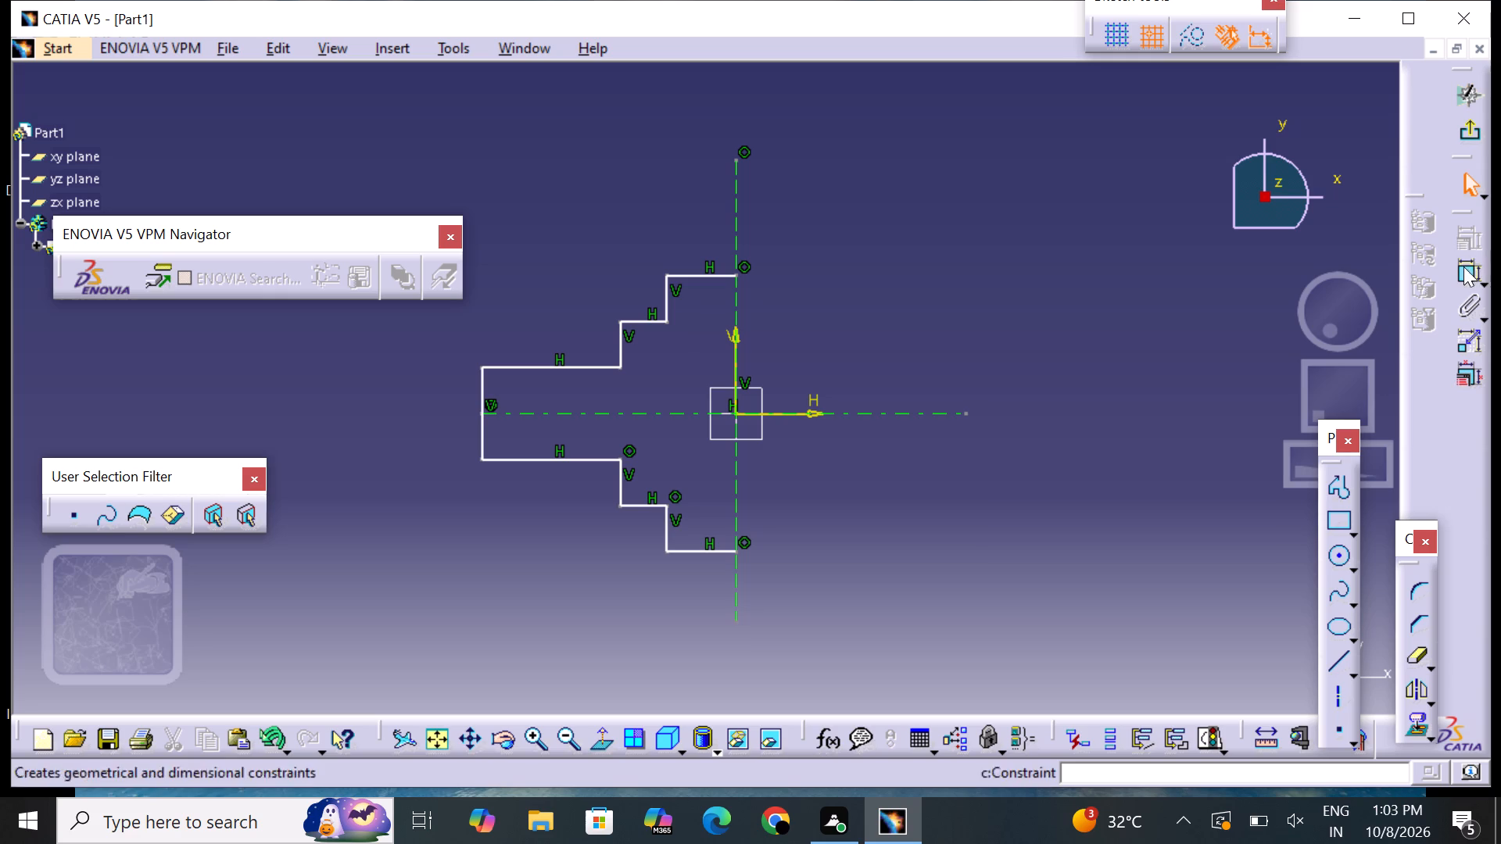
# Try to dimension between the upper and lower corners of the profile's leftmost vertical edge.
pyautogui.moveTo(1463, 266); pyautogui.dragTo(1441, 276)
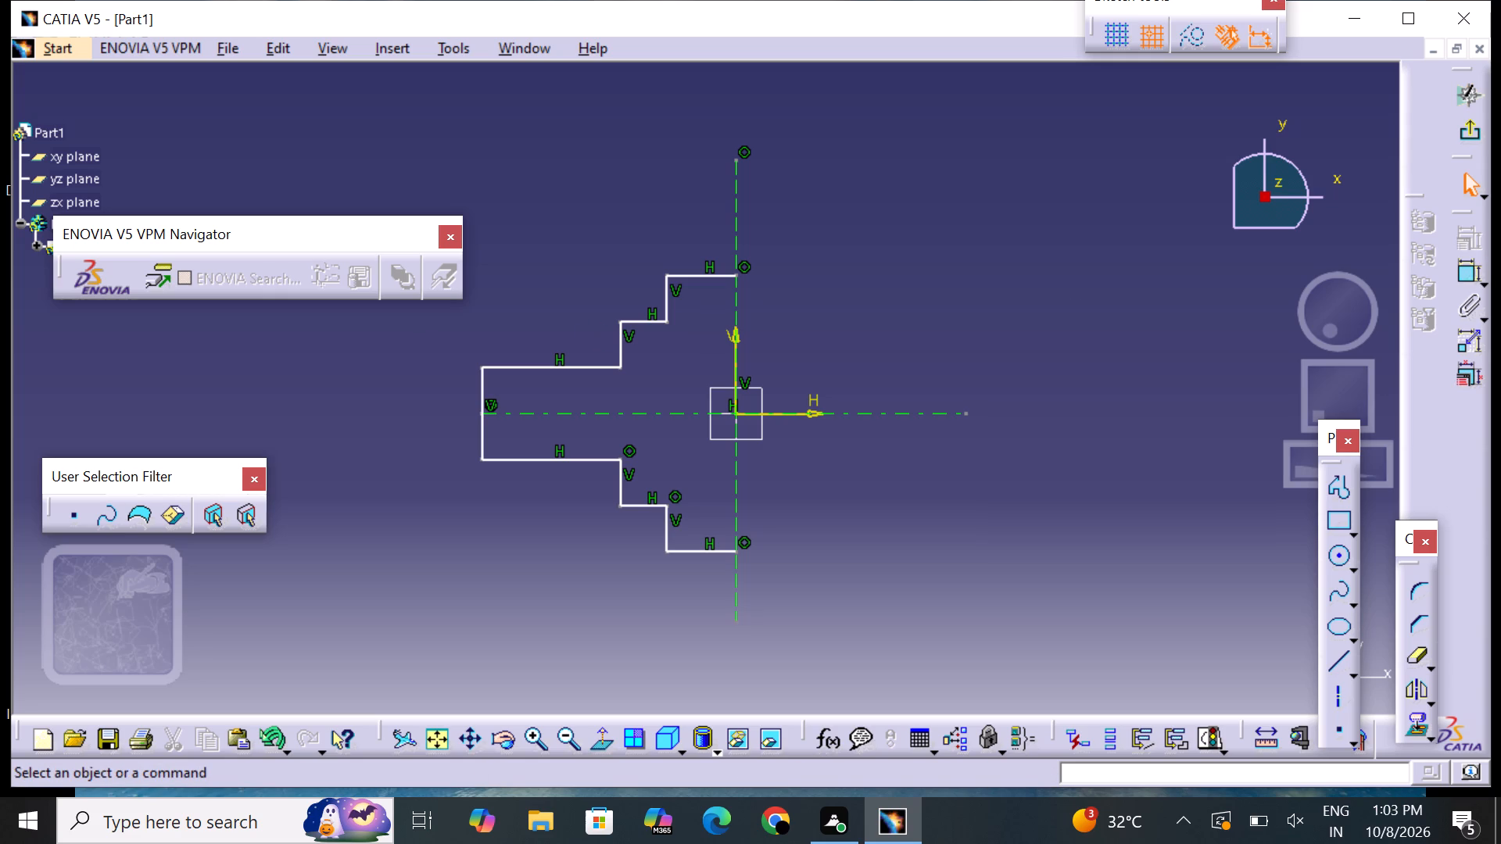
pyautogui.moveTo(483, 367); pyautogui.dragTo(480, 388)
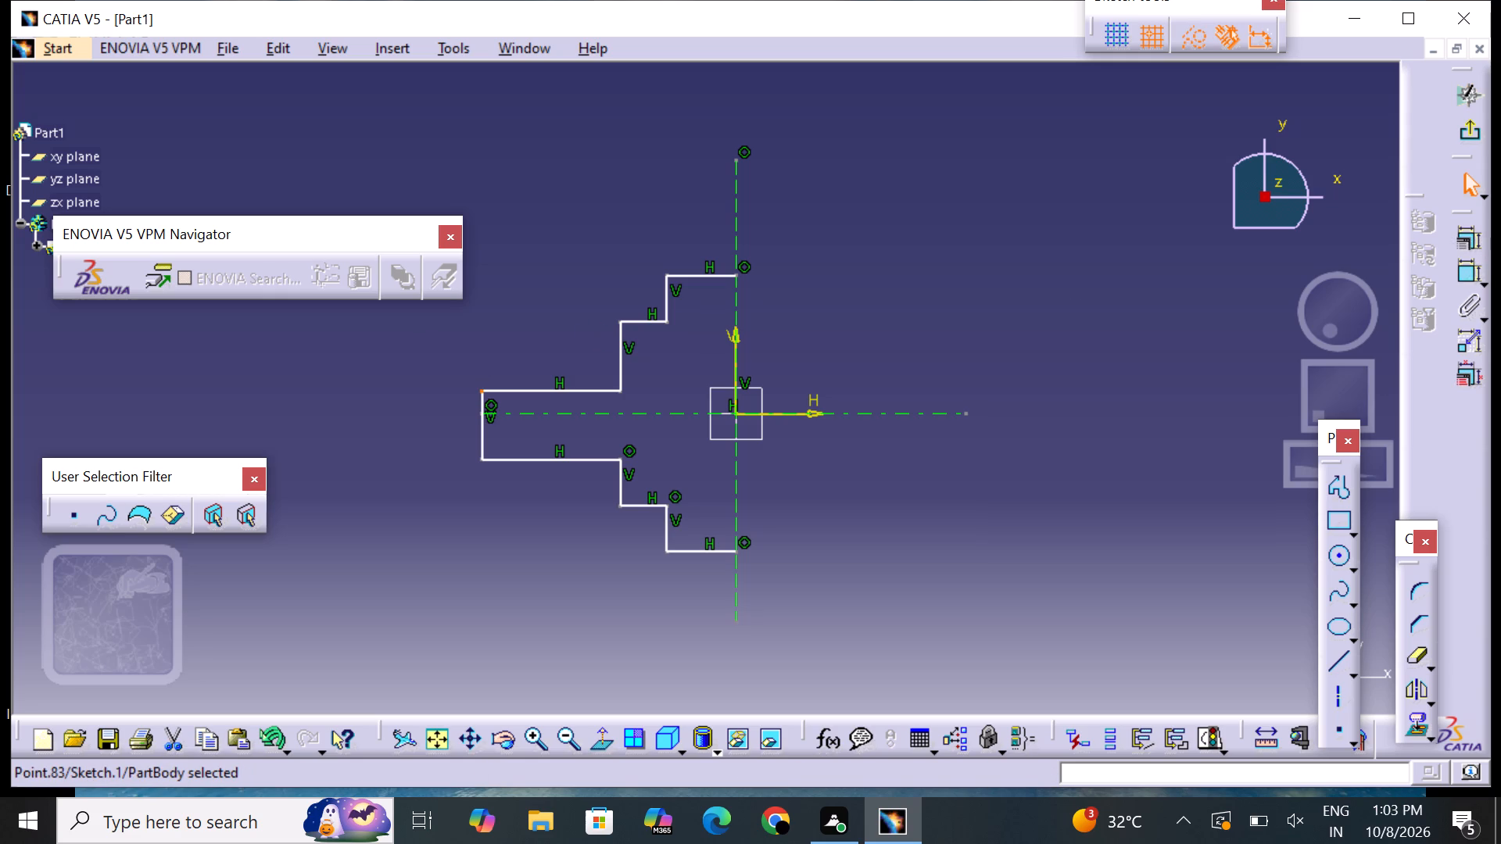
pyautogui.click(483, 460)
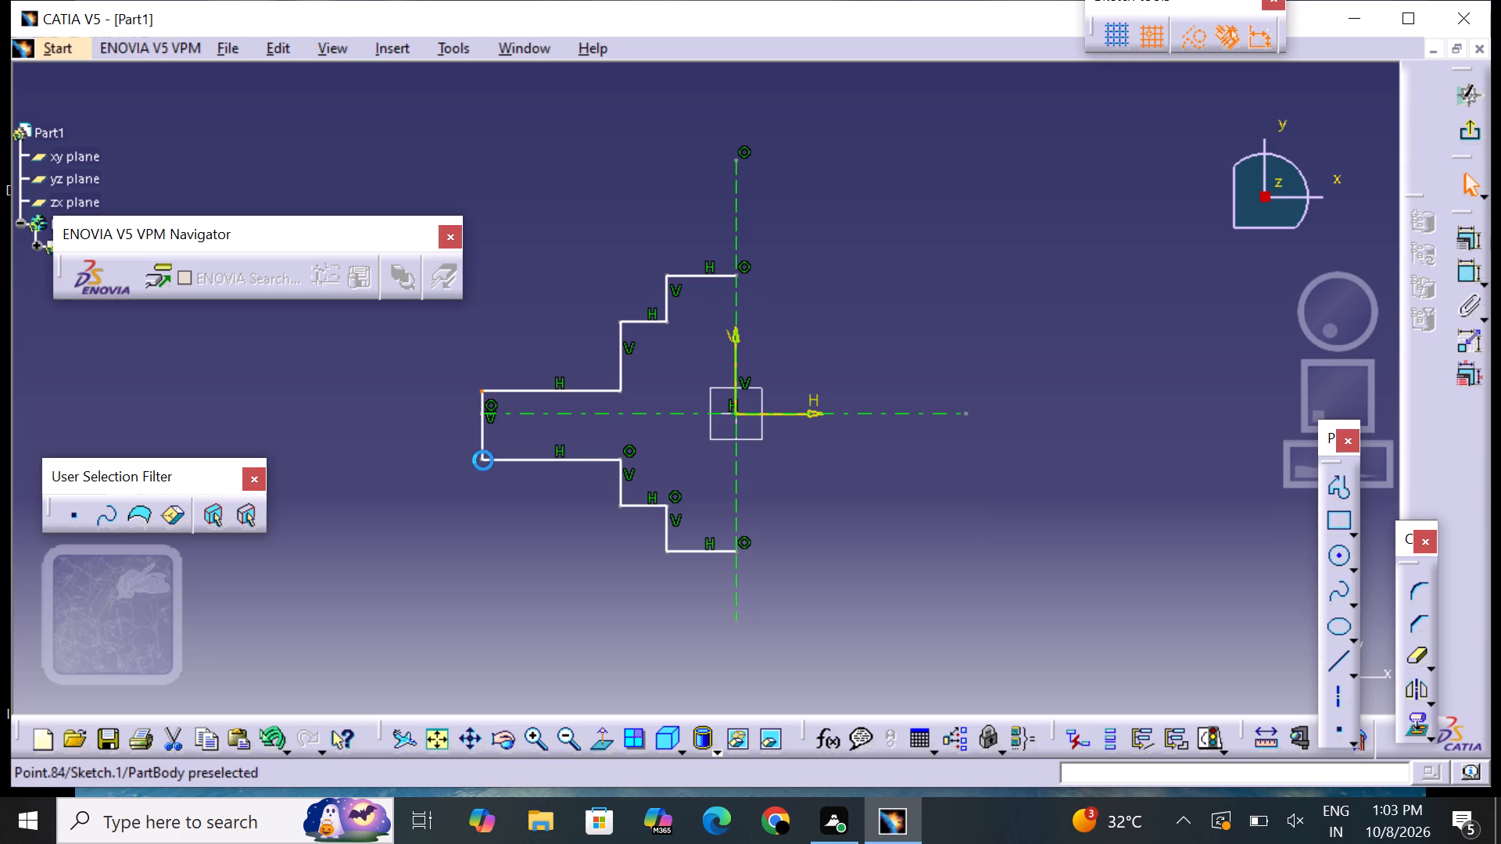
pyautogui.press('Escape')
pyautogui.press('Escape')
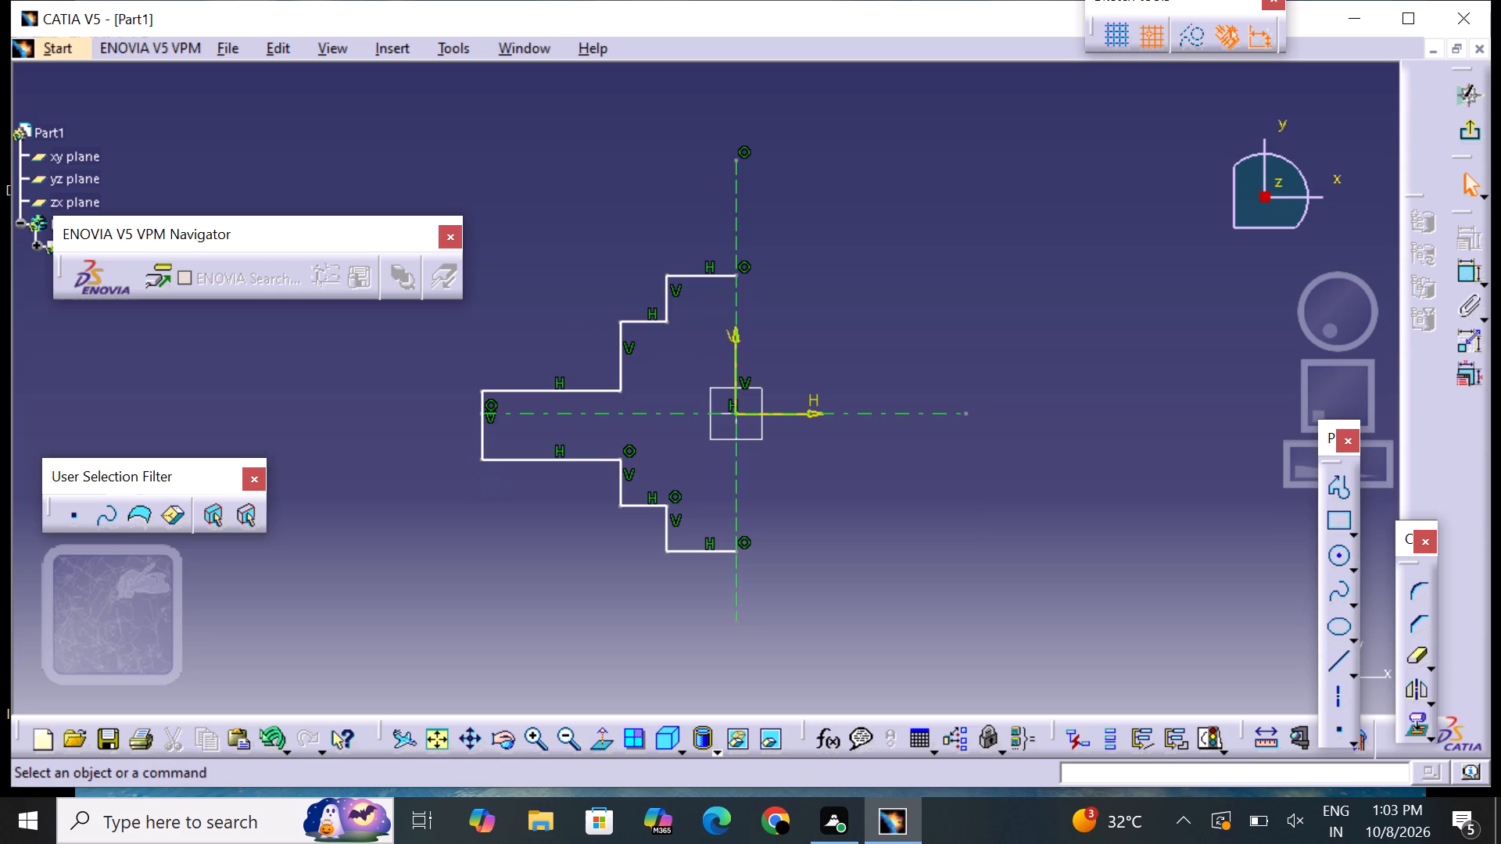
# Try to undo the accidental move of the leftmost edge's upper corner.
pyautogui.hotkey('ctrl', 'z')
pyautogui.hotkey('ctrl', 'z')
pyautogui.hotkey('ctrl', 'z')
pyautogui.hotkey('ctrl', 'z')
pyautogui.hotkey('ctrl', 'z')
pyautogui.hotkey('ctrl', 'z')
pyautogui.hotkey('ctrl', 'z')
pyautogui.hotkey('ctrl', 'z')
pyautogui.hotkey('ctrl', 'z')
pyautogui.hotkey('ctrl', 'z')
# Move the longest step's upper horizontal edge up to about 20 mm above the horizontal axis.
pyautogui.click(568, 394)
pyautogui.moveTo(568, 395); pyautogui.dragTo(568, 397)
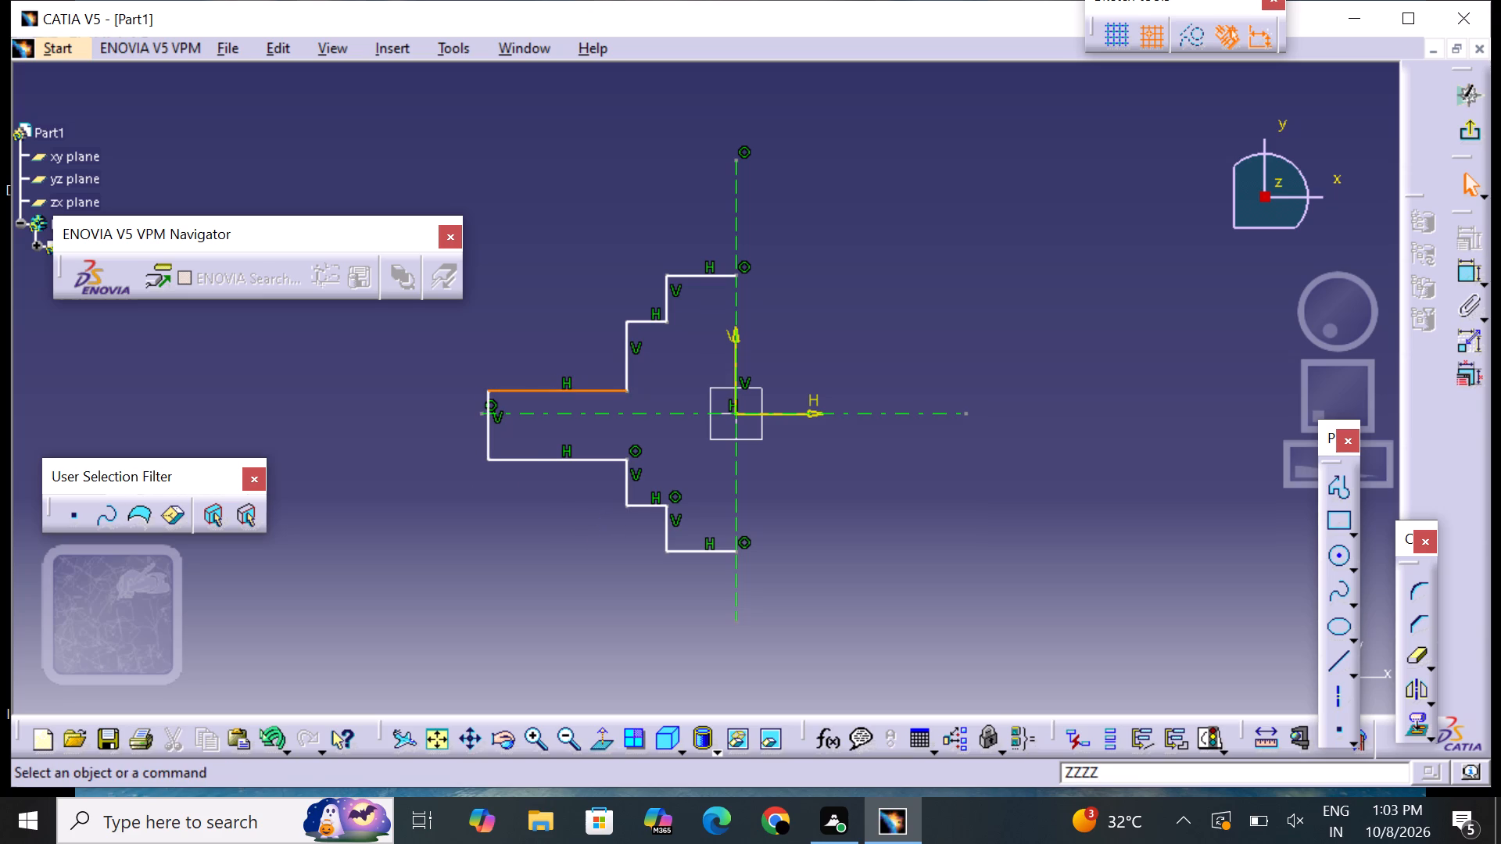
pyautogui.moveTo(568, 397); pyautogui.dragTo(568, 380)
pyautogui.moveTo(535, 391); pyautogui.dragTo(534, 375)
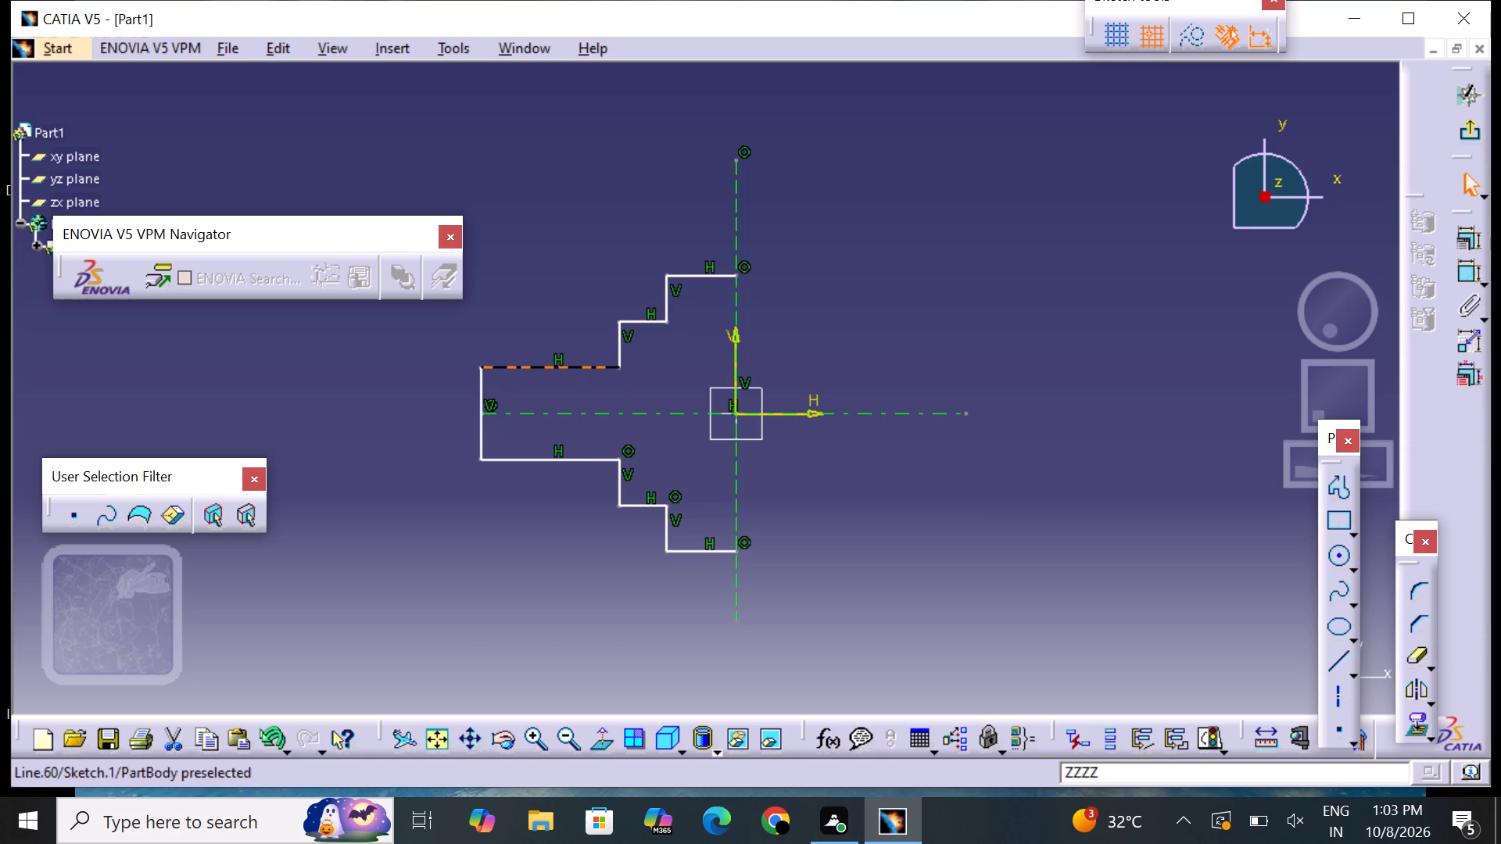
pyautogui.moveTo(534, 375); pyautogui.dragTo(534, 374)
pyautogui.moveTo(856, 284); pyautogui.dragTo(854, 321)
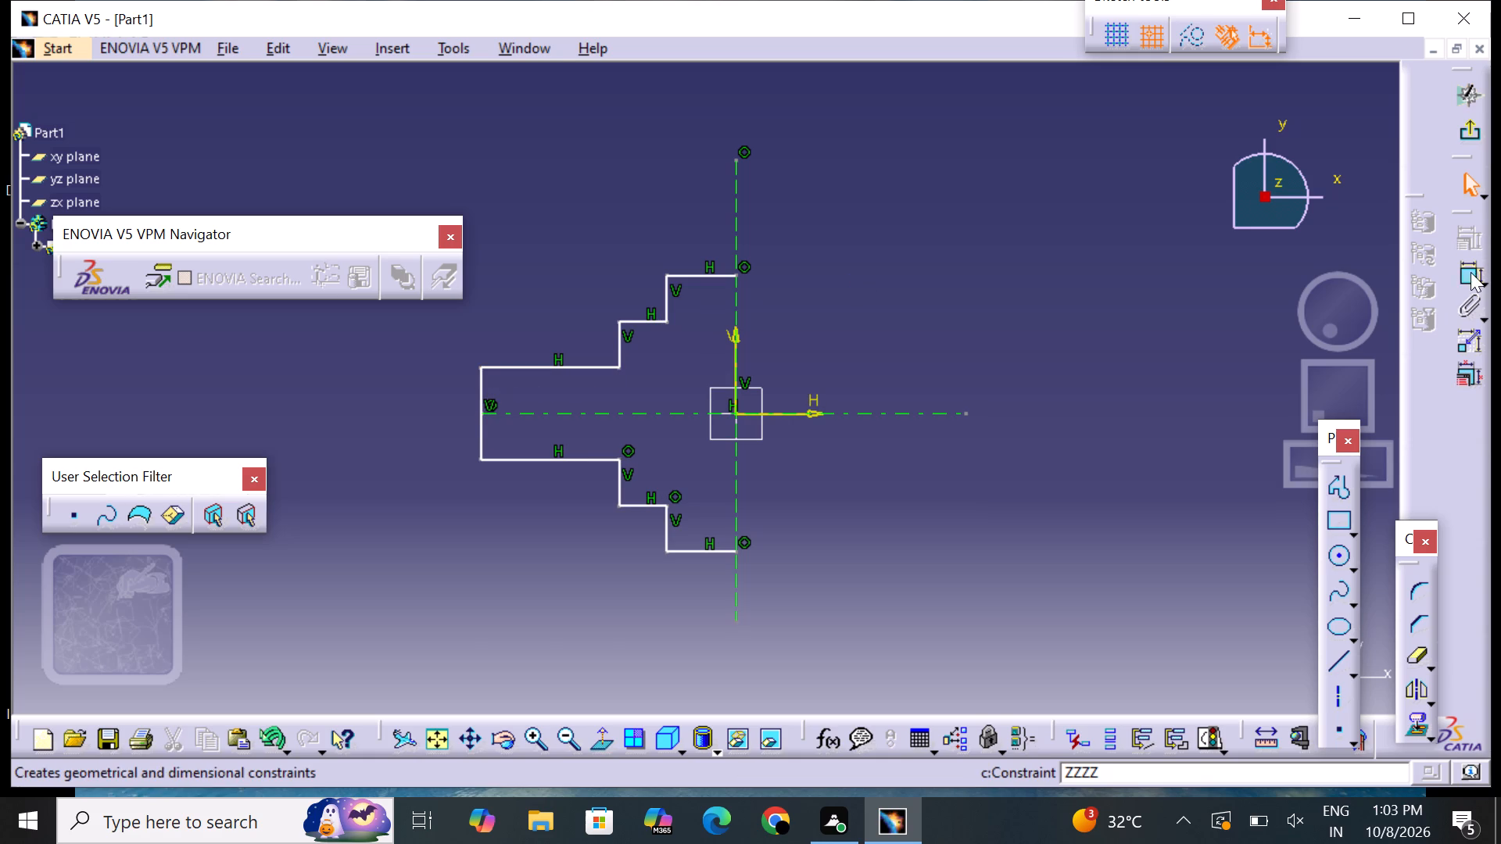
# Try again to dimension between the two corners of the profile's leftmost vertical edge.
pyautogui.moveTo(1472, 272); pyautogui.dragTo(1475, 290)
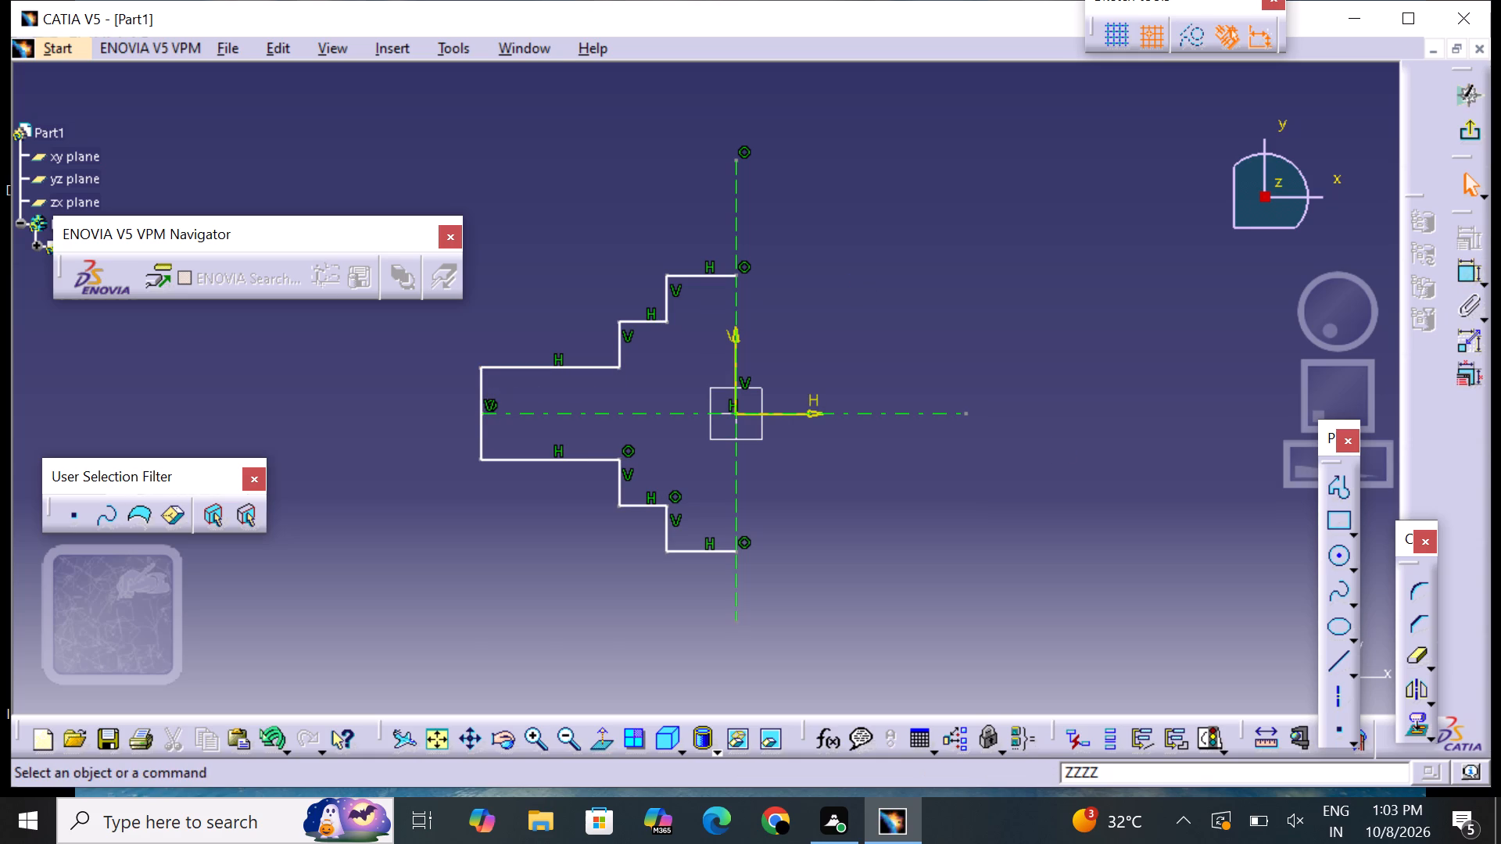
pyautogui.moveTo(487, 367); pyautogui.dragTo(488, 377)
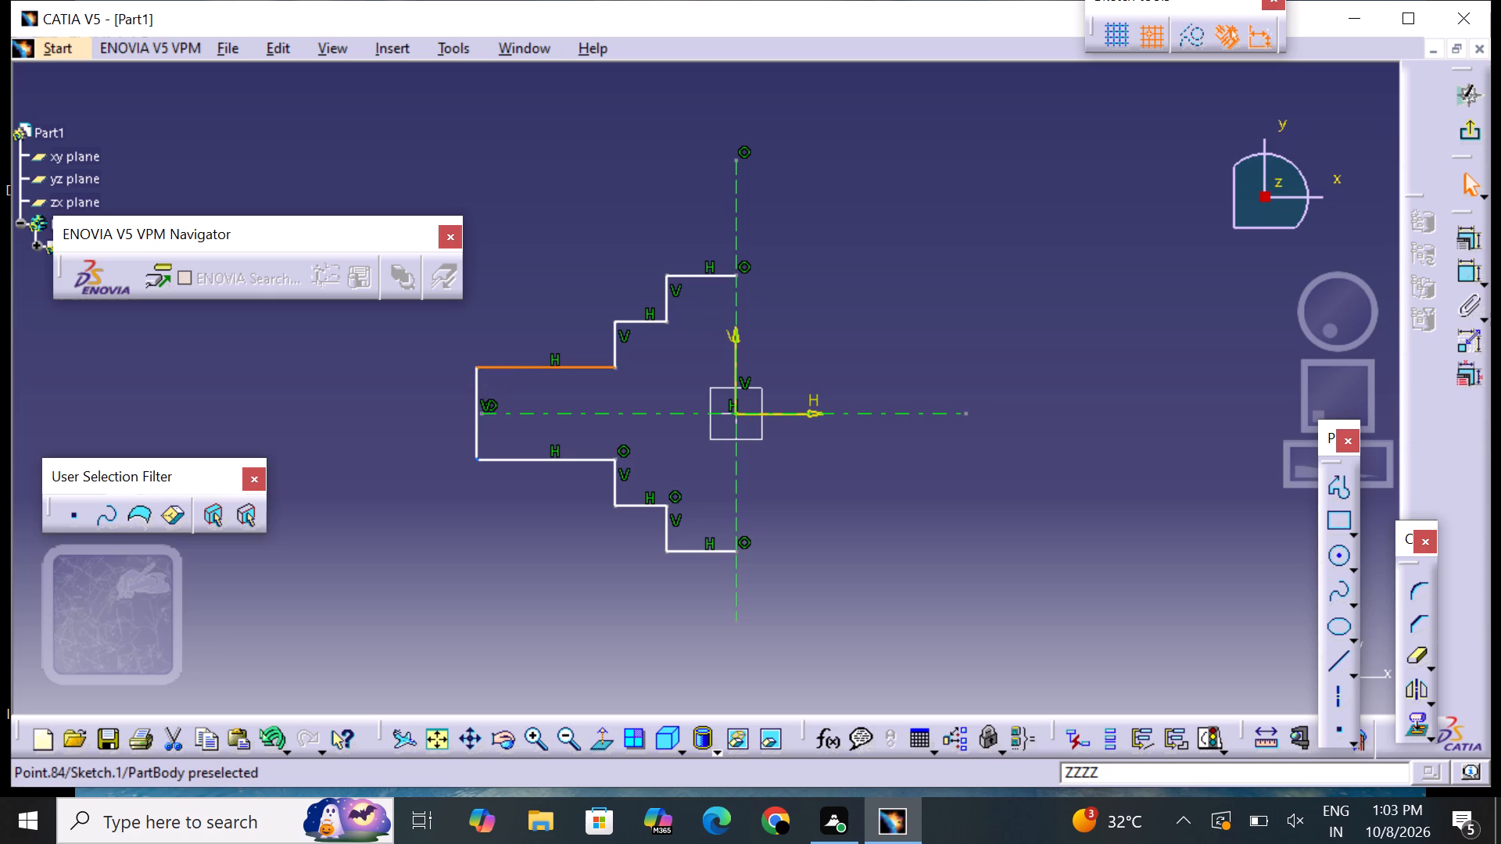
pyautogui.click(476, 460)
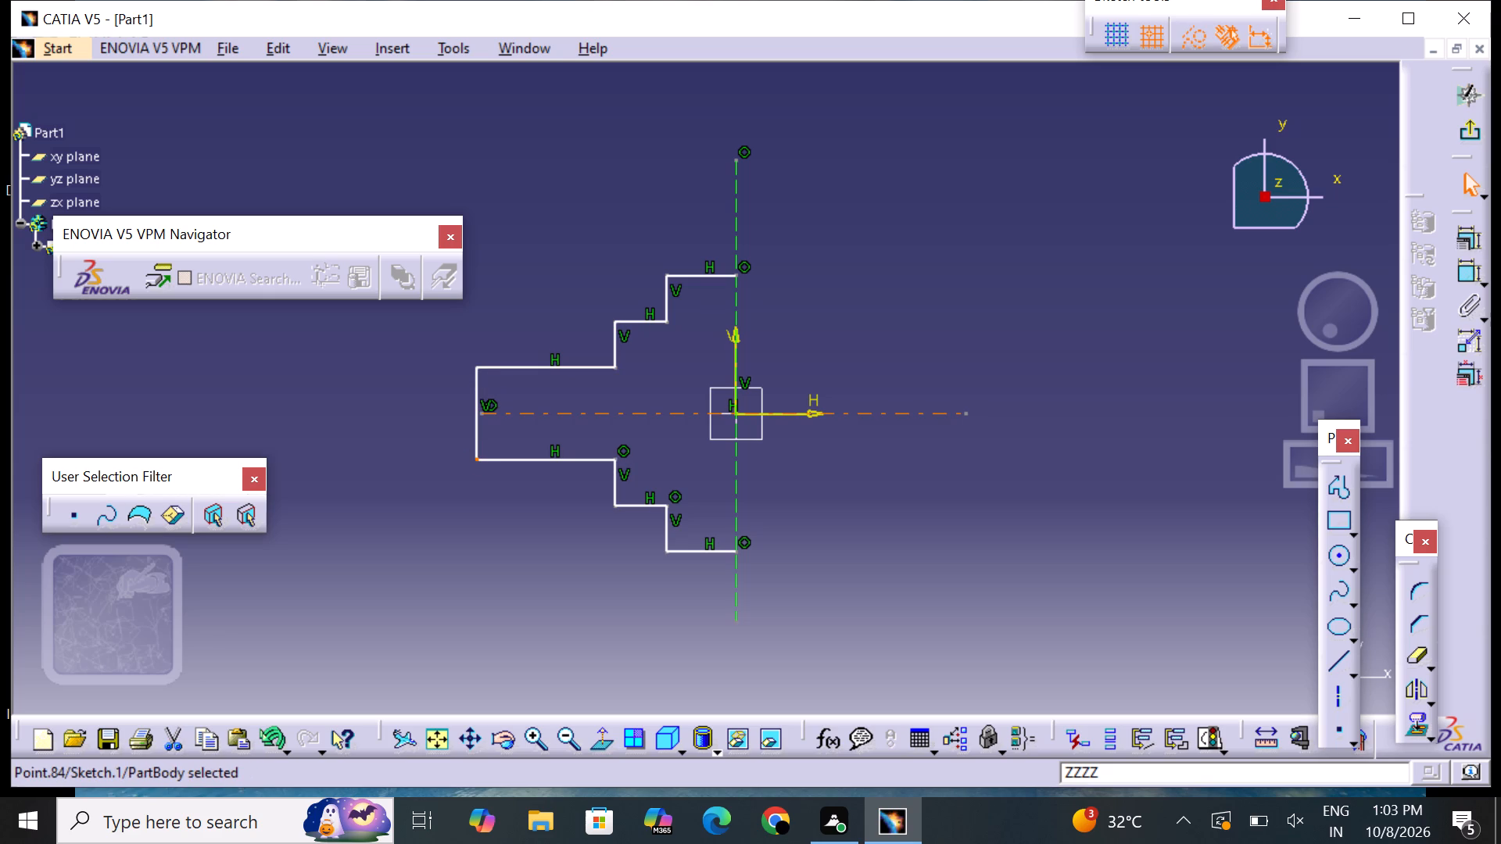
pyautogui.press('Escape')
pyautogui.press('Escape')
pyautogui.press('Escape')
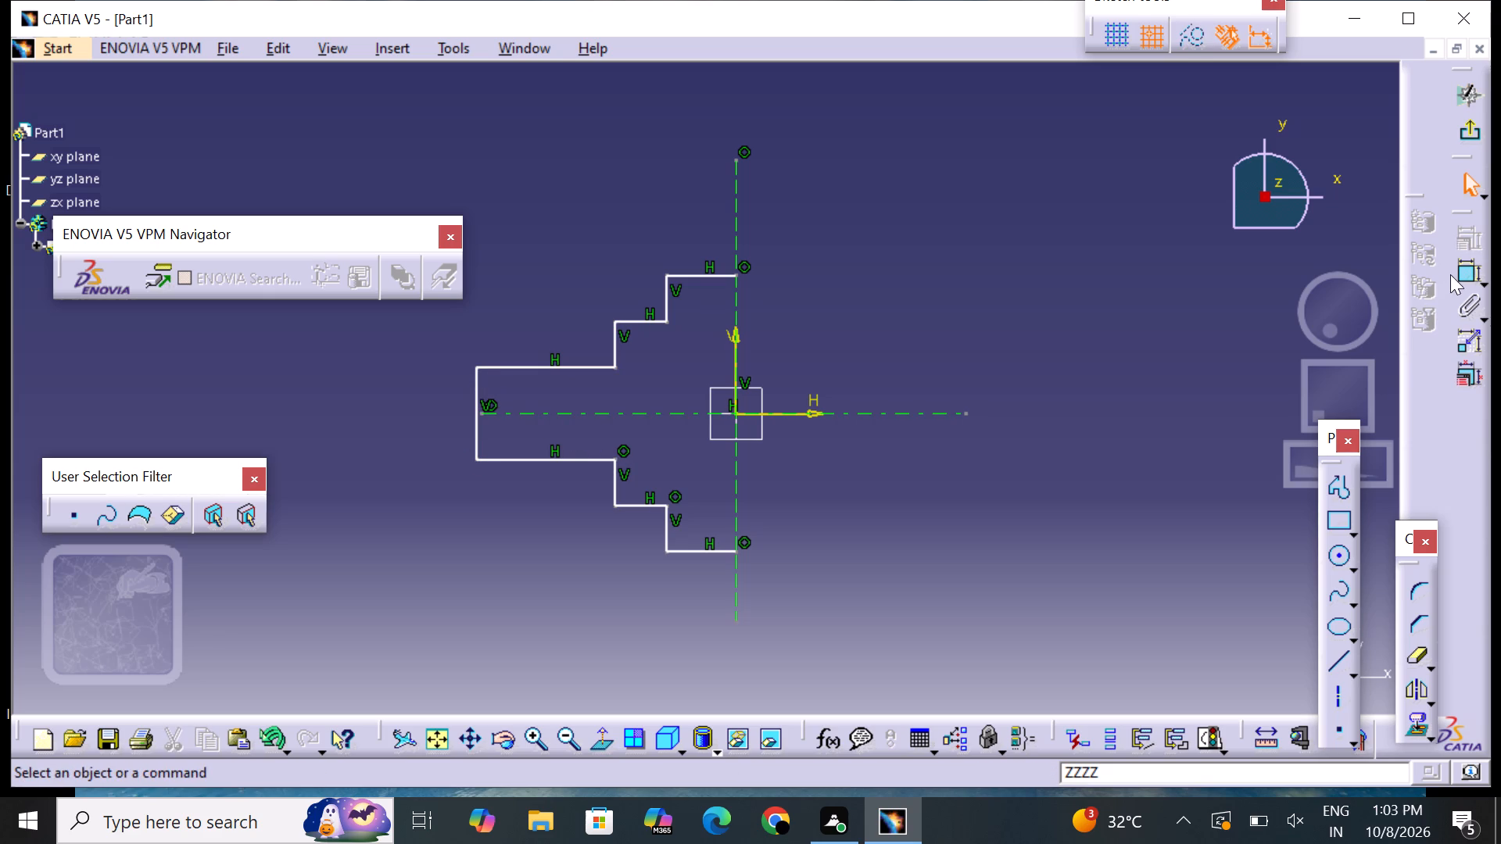
# Dimension the profile's leftmost vertical edge and set its length to 20 mm.
pyautogui.click(1470, 276)
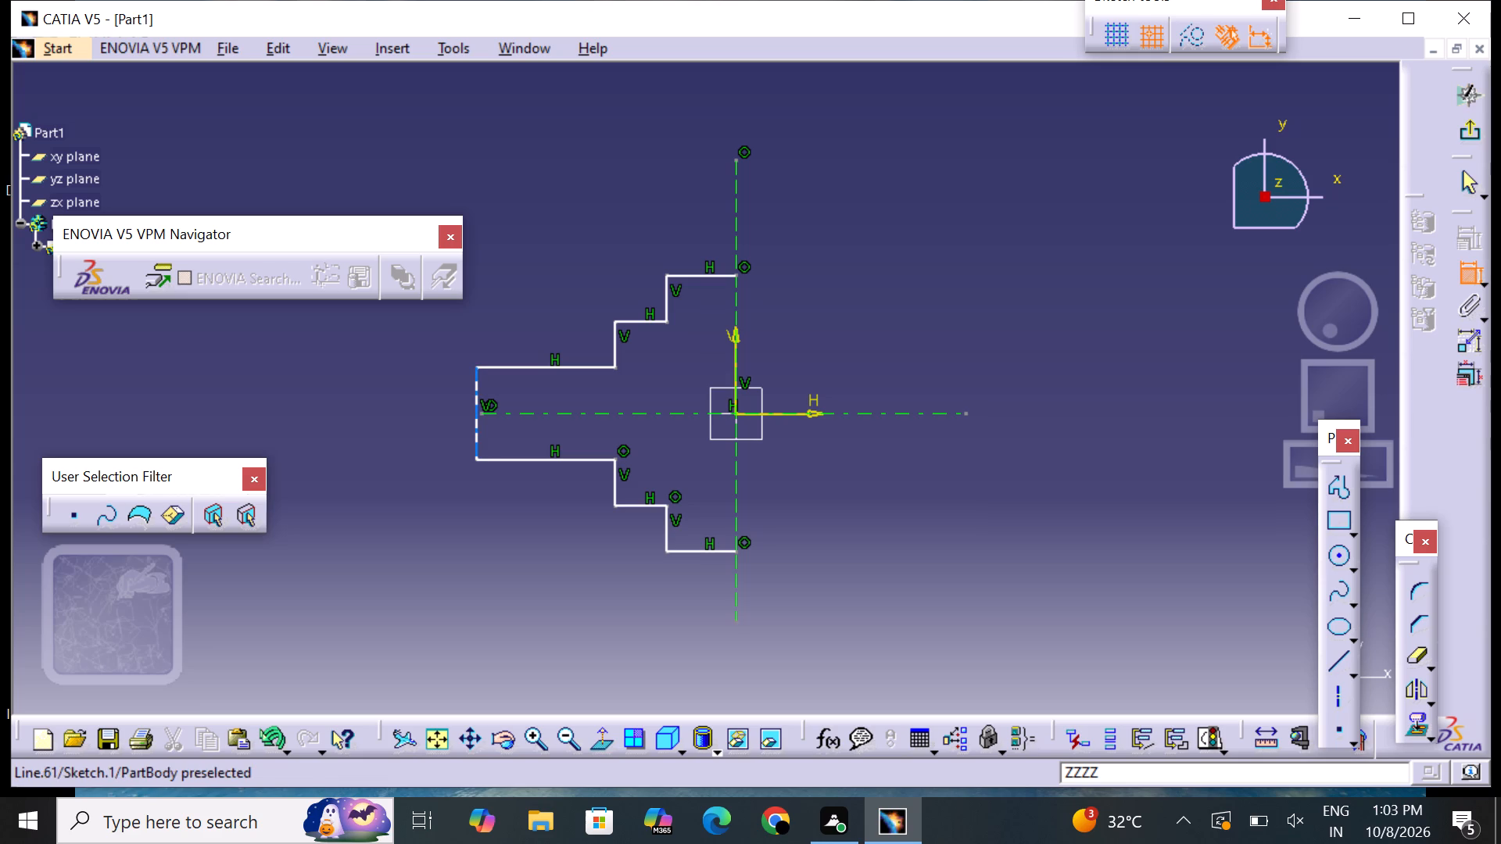
pyautogui.click(476, 434)
pyautogui.click(448, 422)
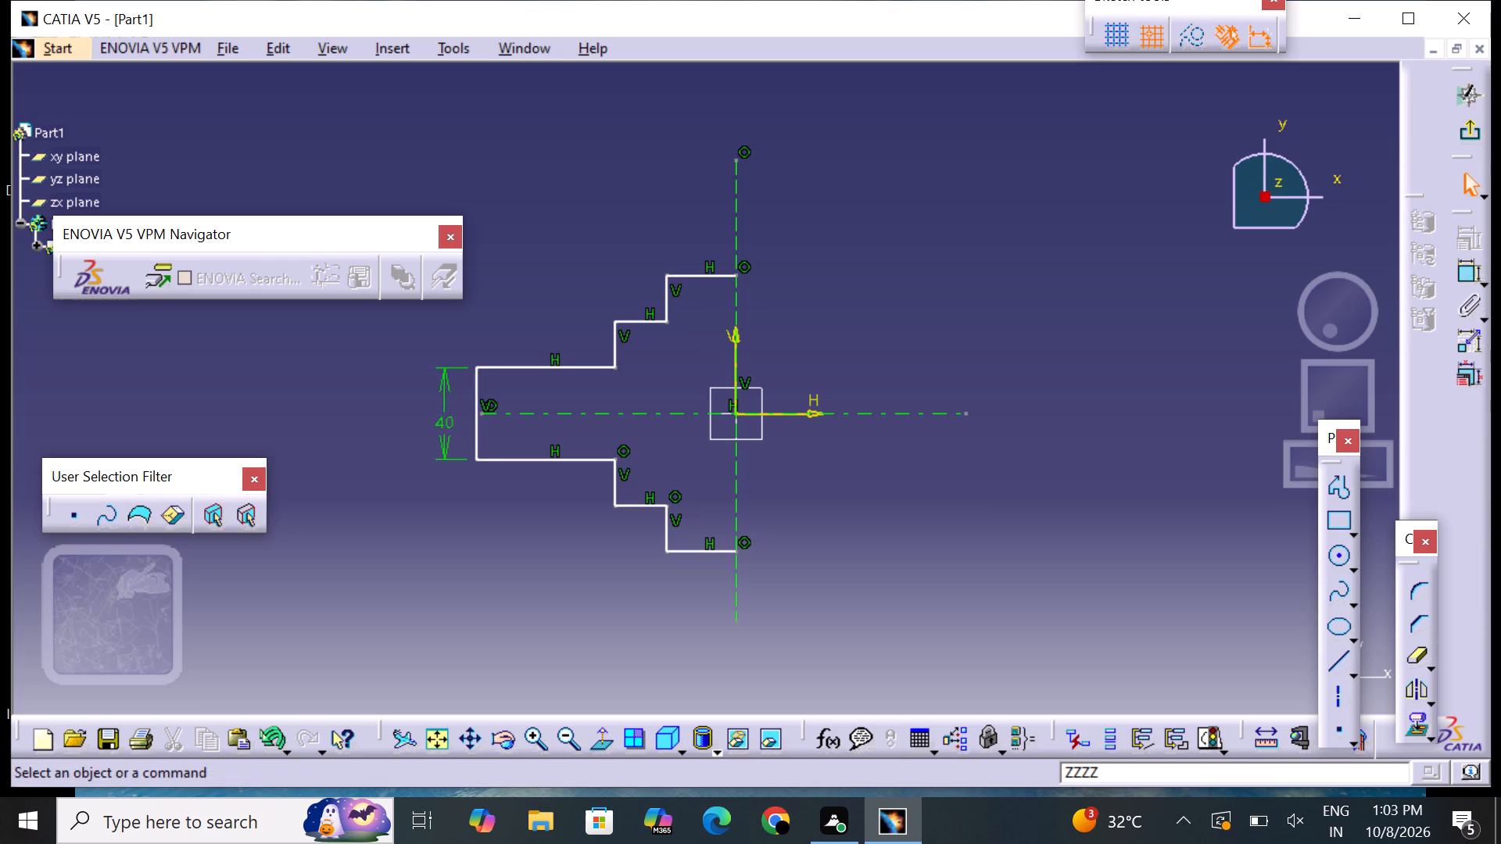
pyautogui.moveTo(448, 422); pyautogui.dragTo(450, 433)
pyautogui.click(451, 440)
pyautogui.doubleClick(450, 439)
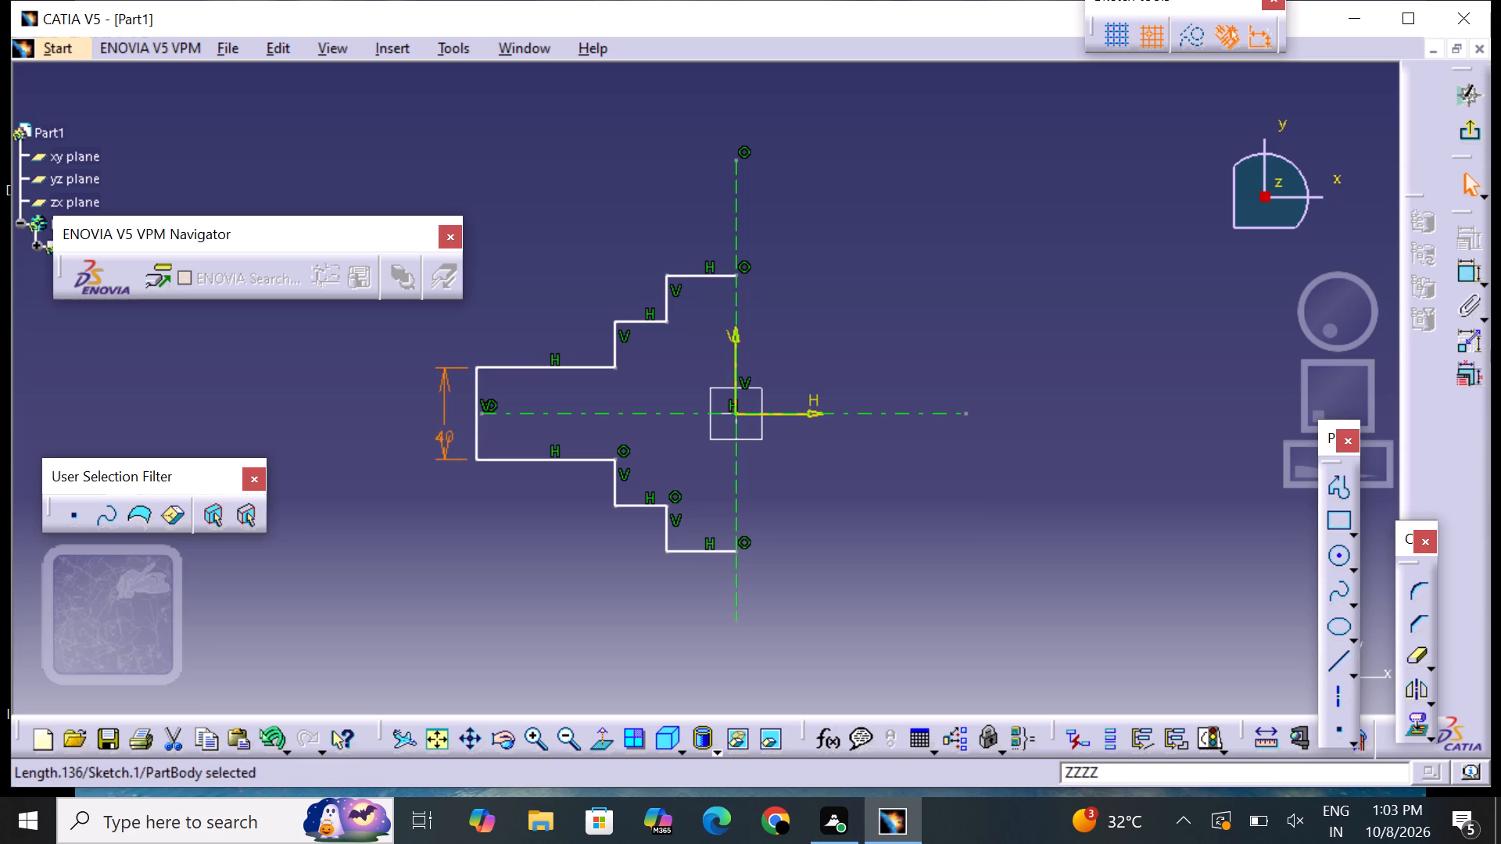
pyautogui.click(446, 441)
pyautogui.click(446, 441)
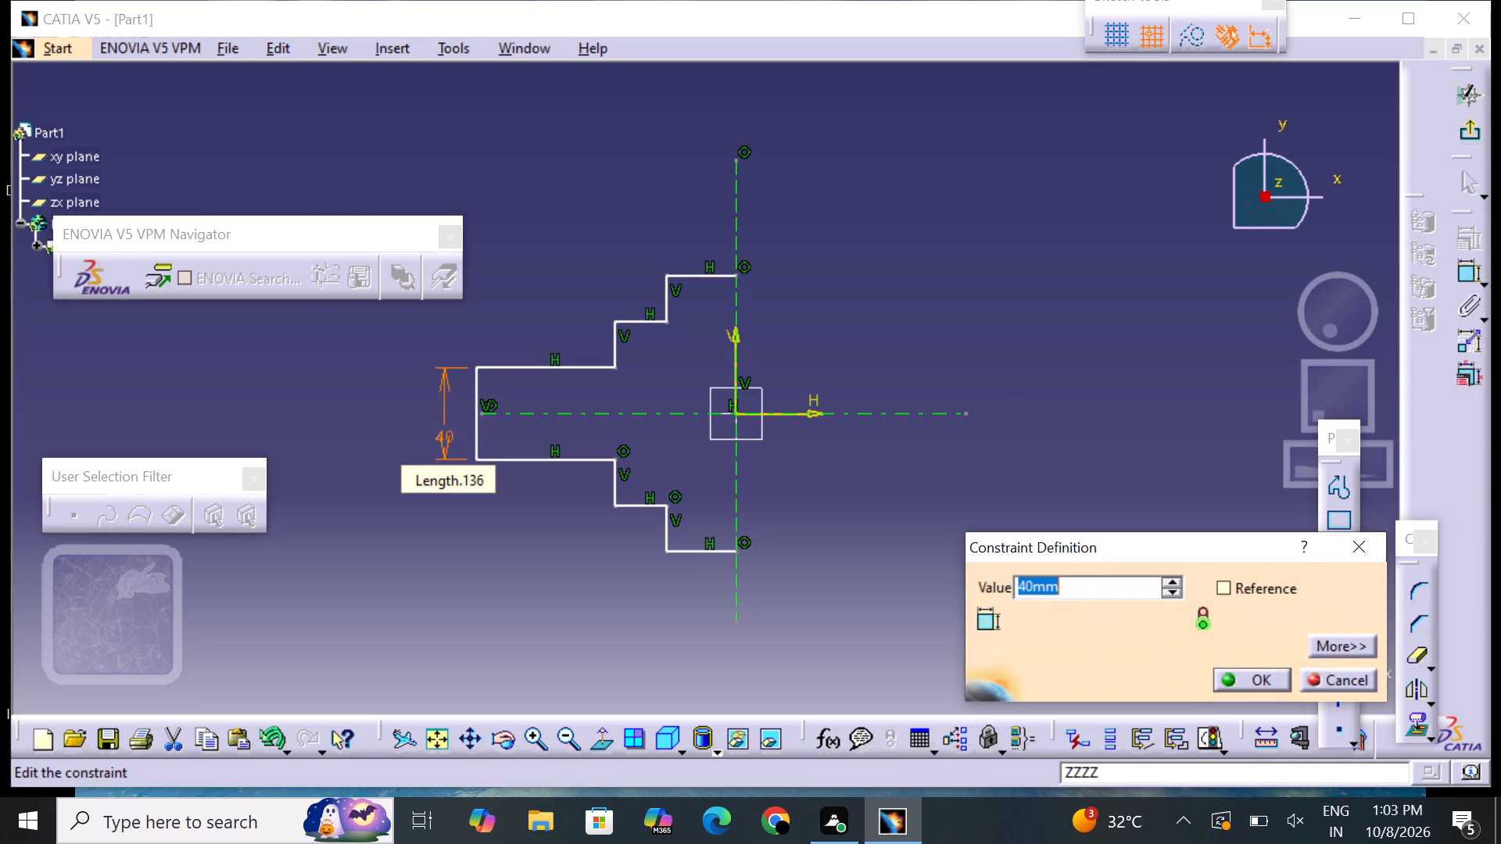
pyautogui.press('BackSpace')
pyautogui.write('20')
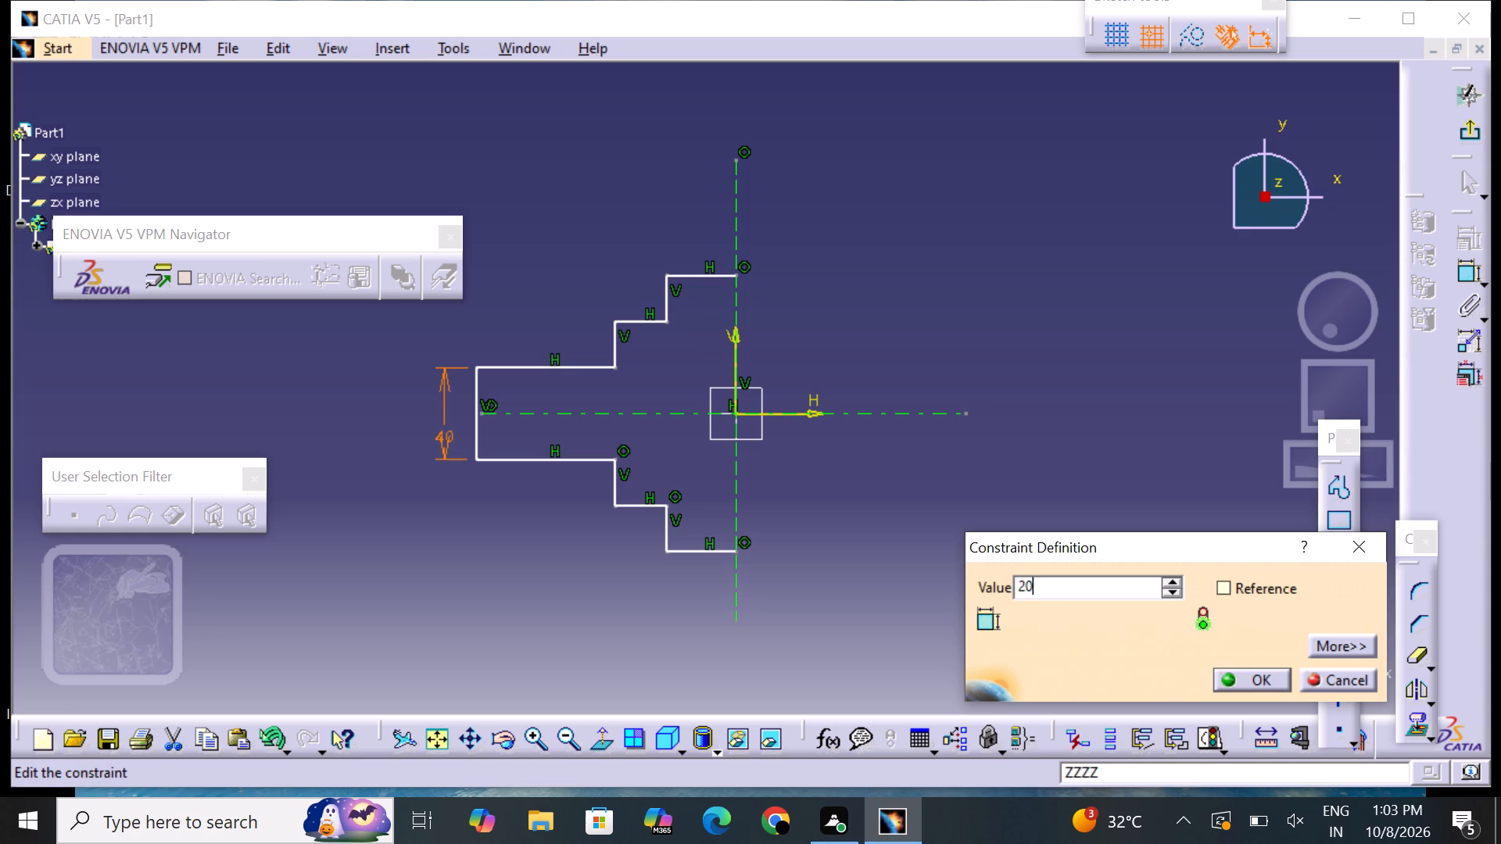
pyautogui.press('Return')
pyautogui.moveTo(446, 621); pyautogui.dragTo(460, 642)
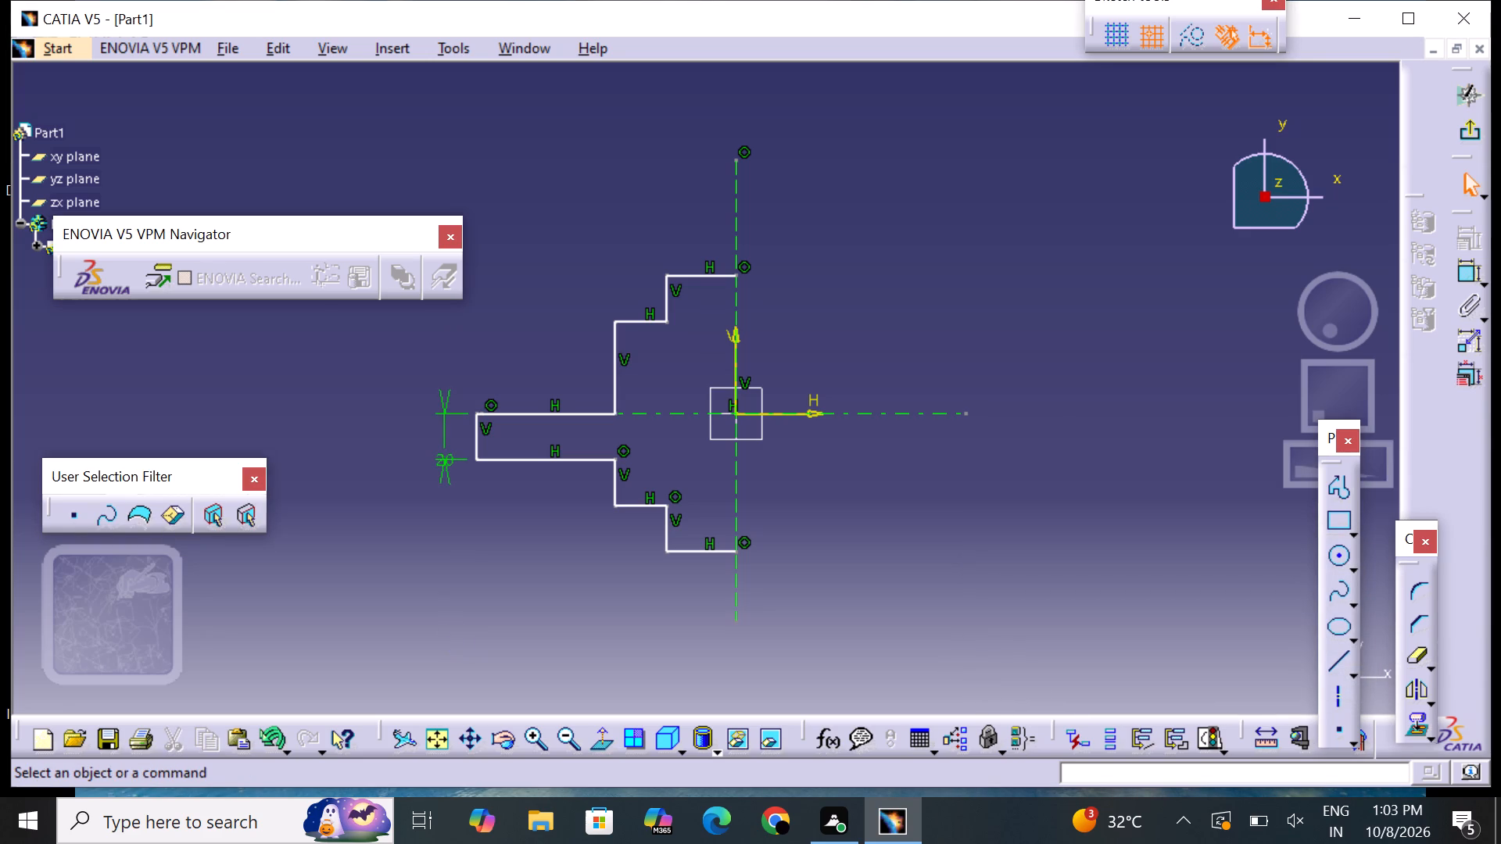
# Constrain the upper and lower corners of the leftmost edge as symmetric about the horizontal axis.
pyautogui.click(1464, 266)
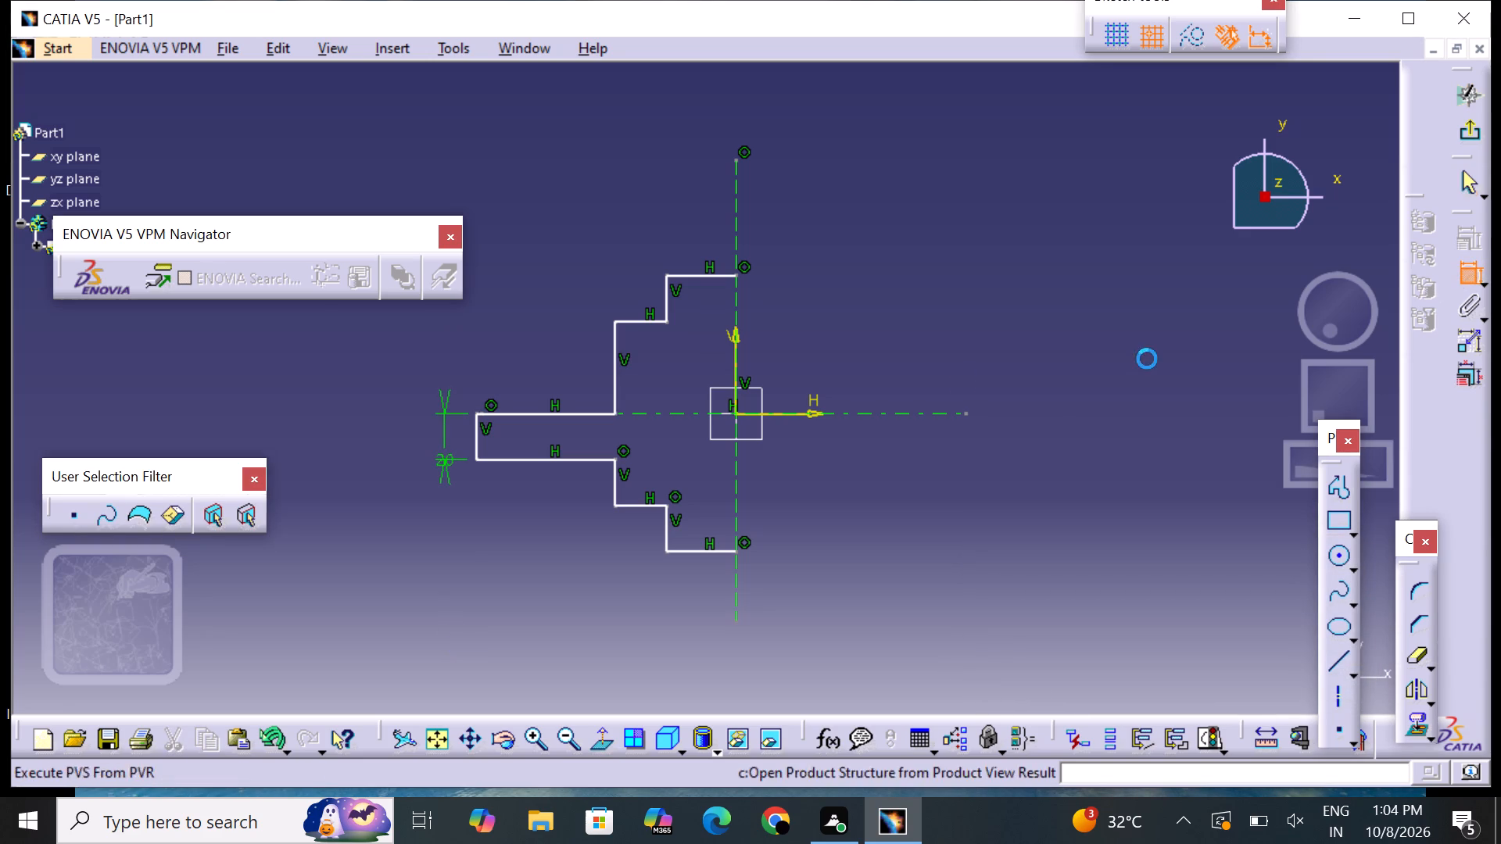
pyautogui.click(475, 413)
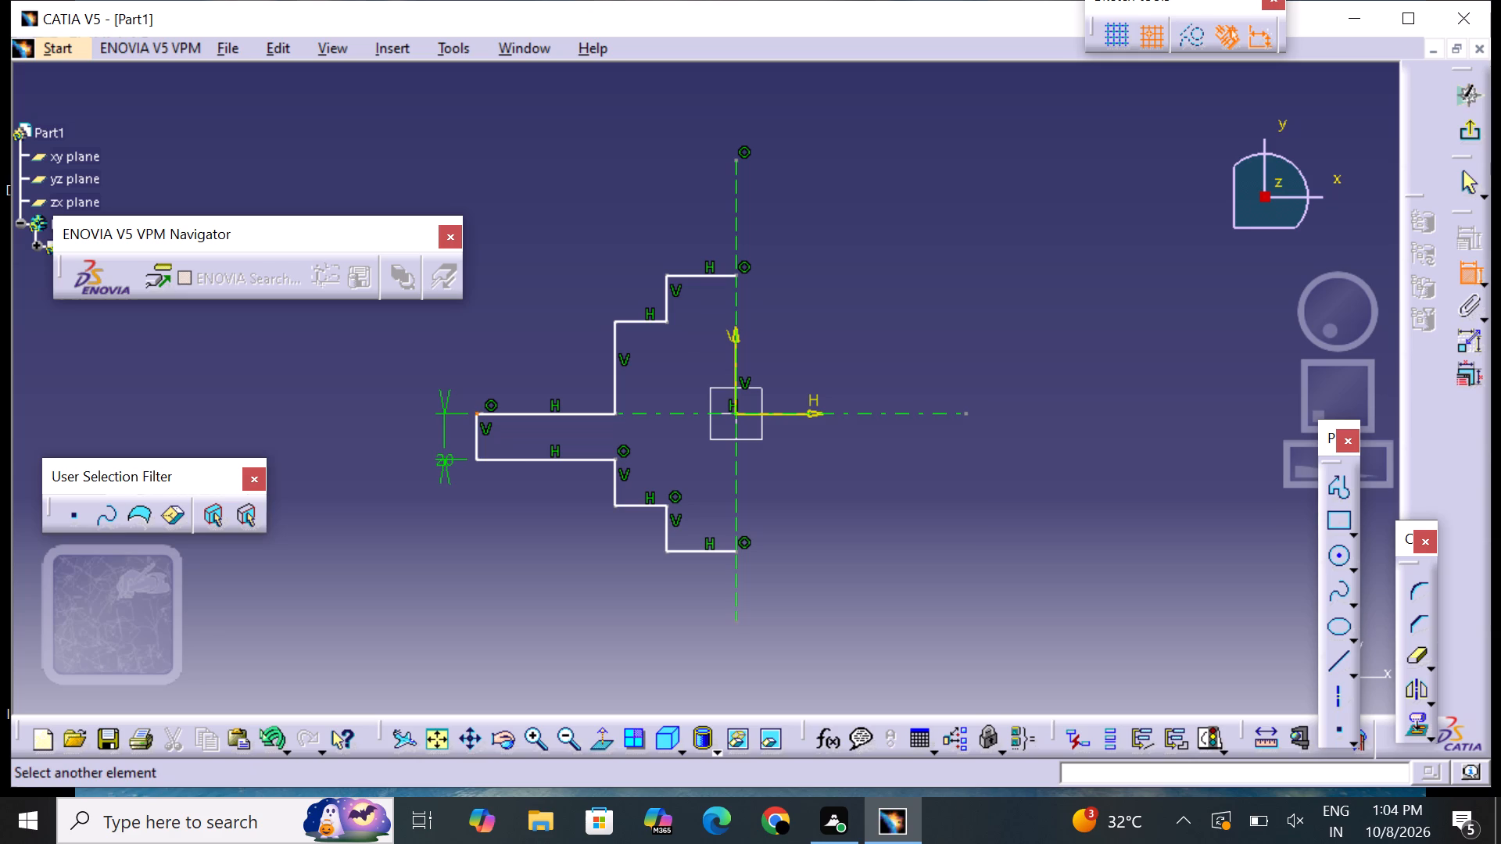
pyautogui.click(478, 460)
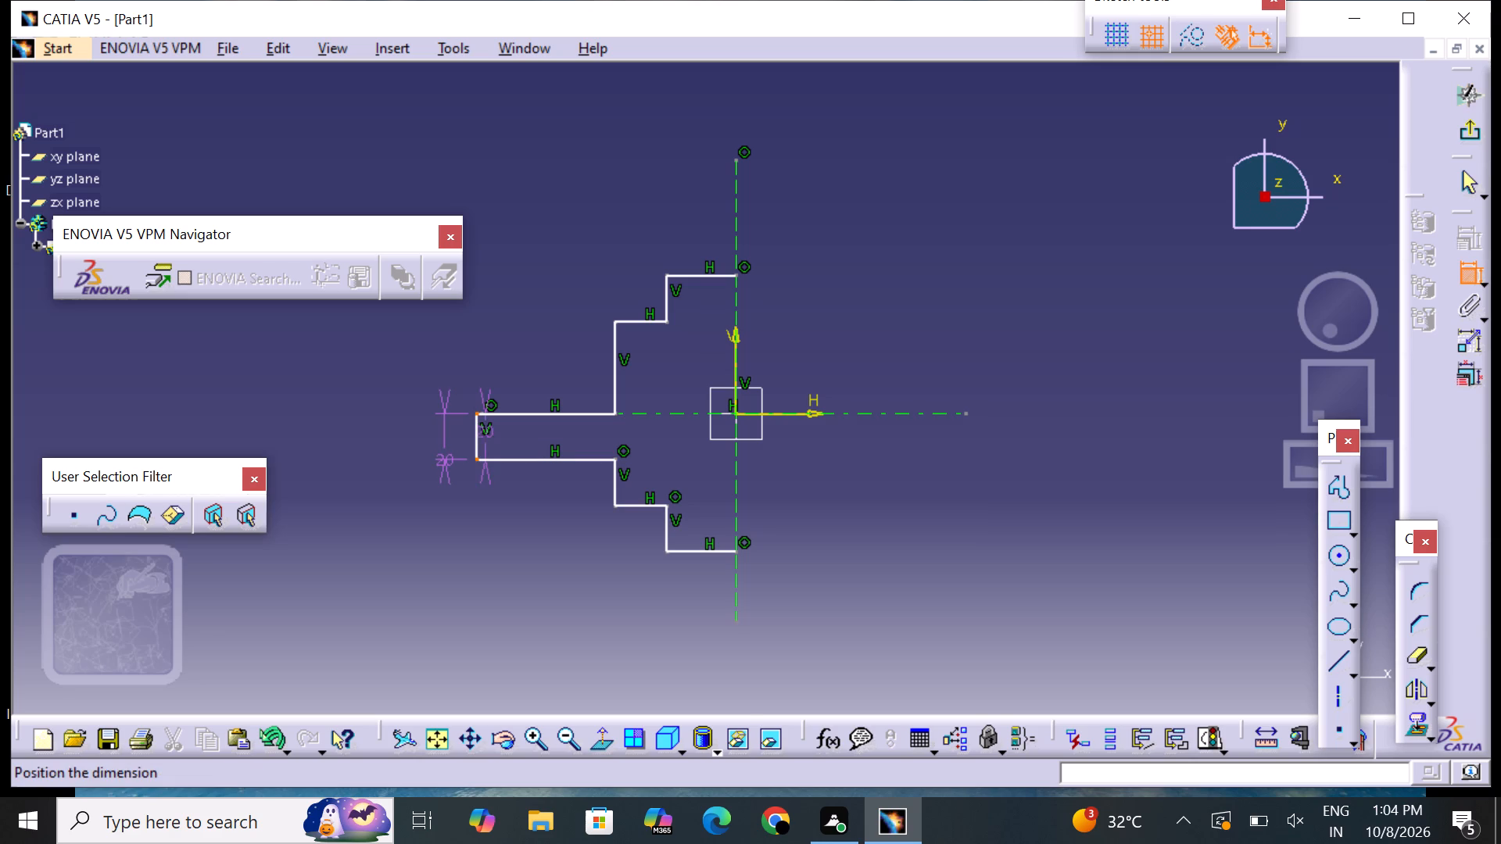
pyautogui.rightClick(474, 467)
pyautogui.click(553, 678)
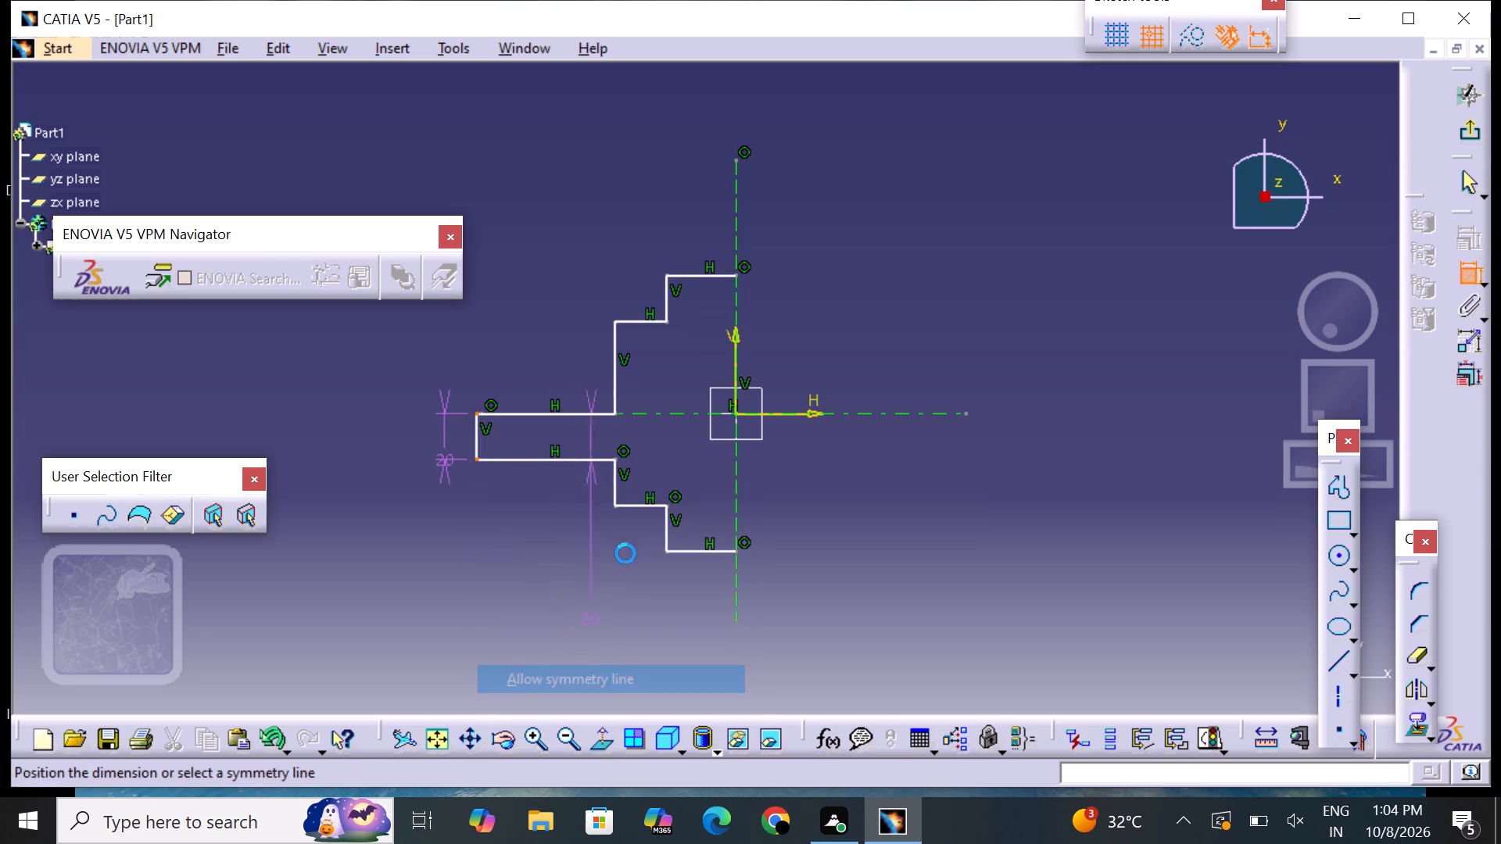
pyautogui.click(643, 409)
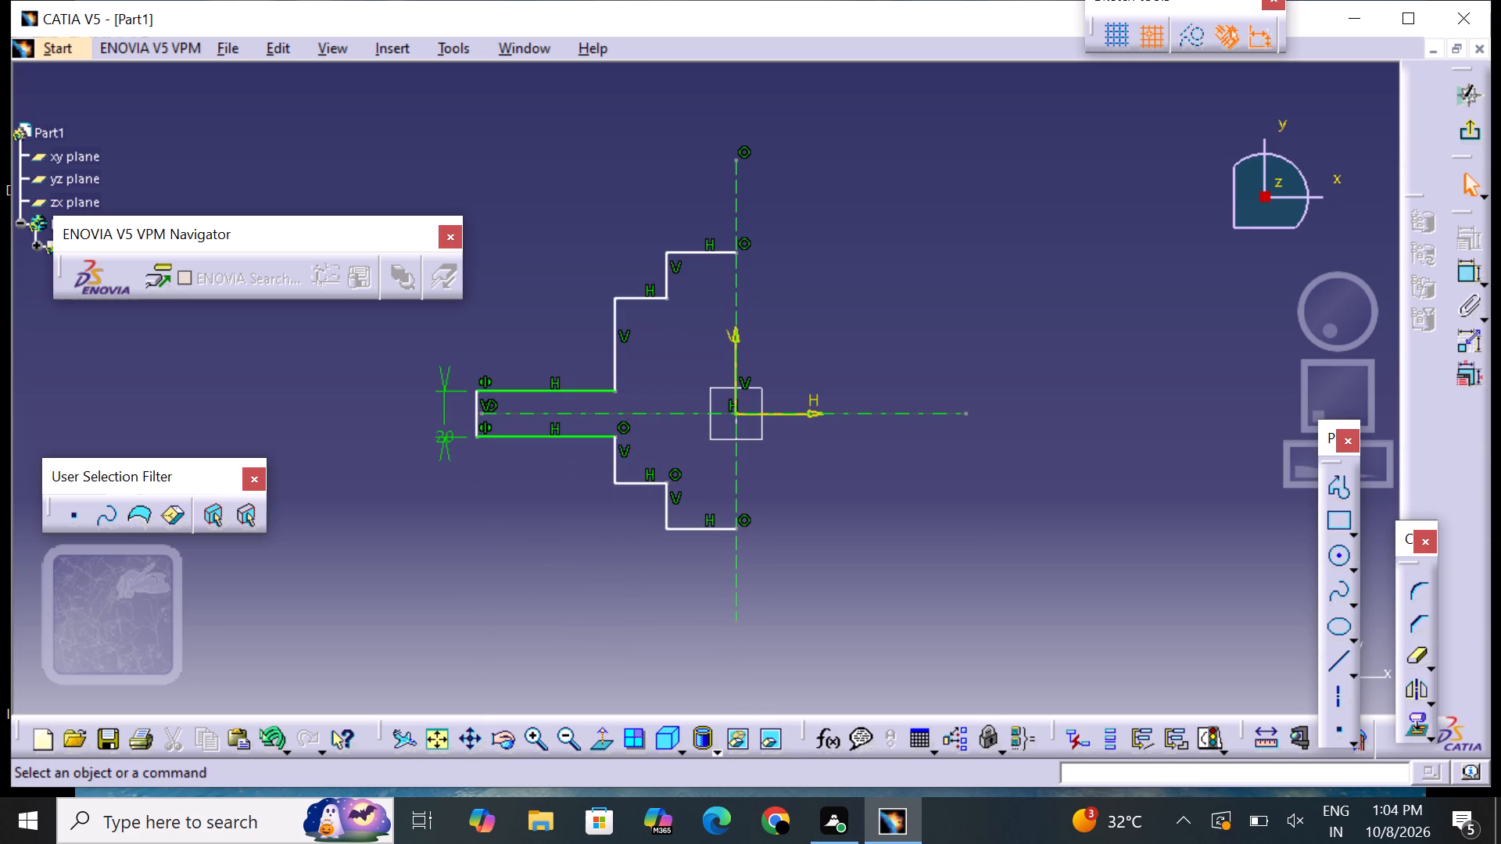
pyautogui.moveTo(542, 508); pyautogui.dragTo(553, 520)
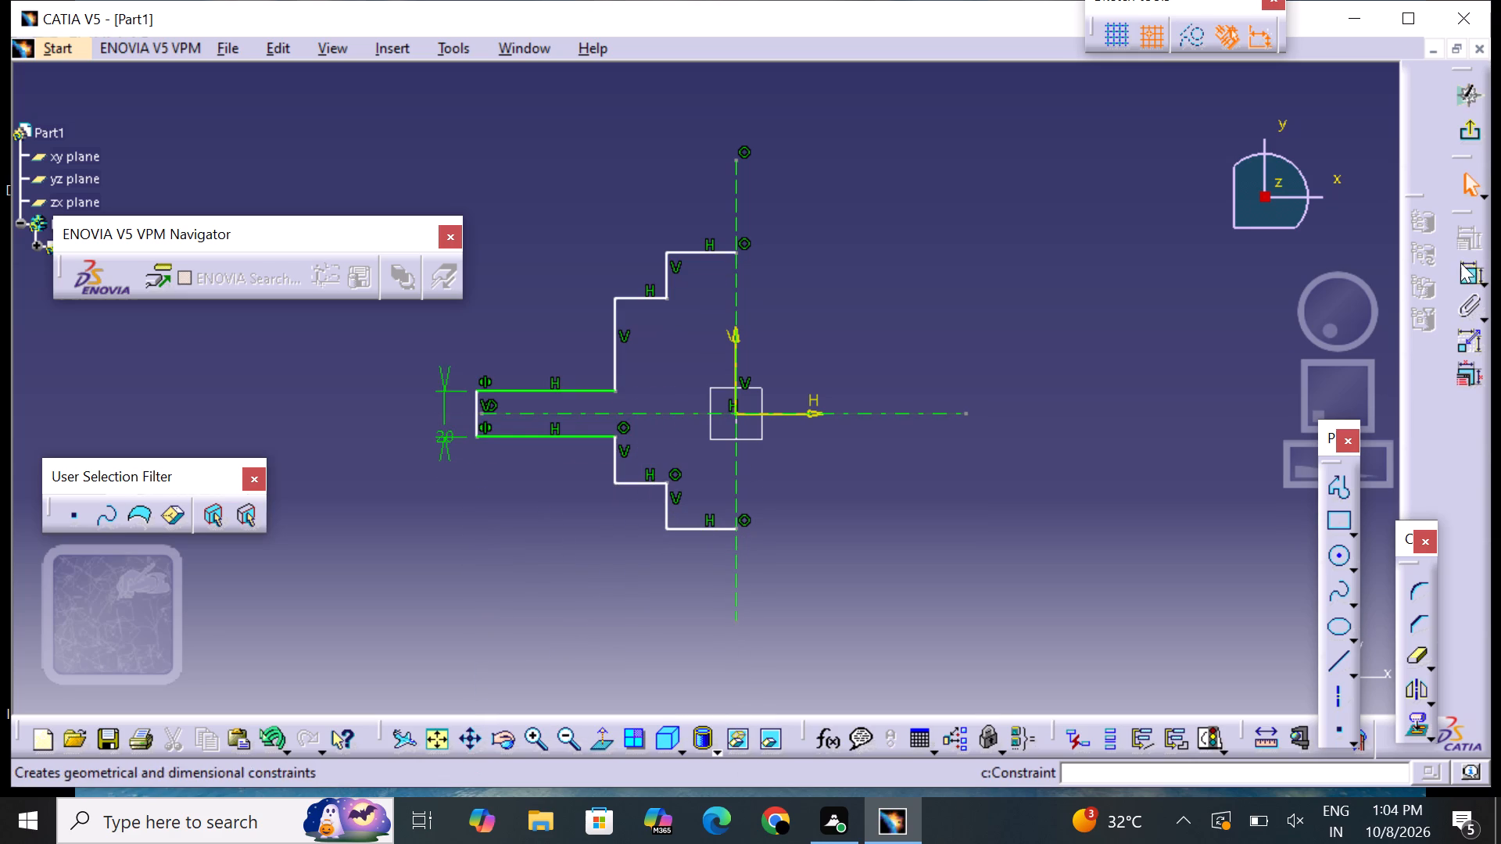
# Dimension the vertical distance between the middle step's upper and lower outer corners and set it to 60 mm.
pyautogui.click(1460, 263)
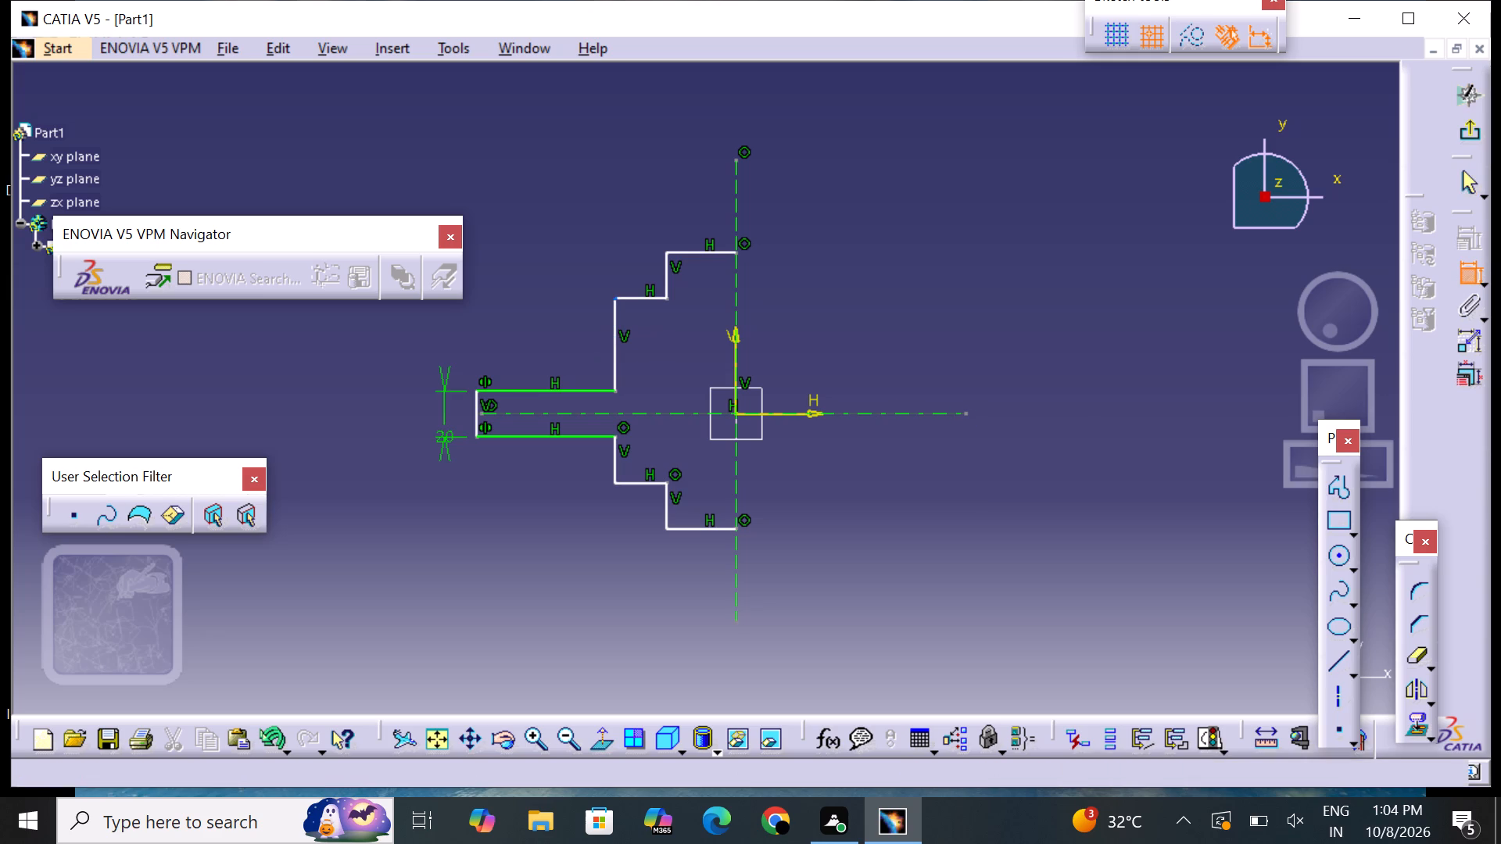
pyautogui.click(614, 296)
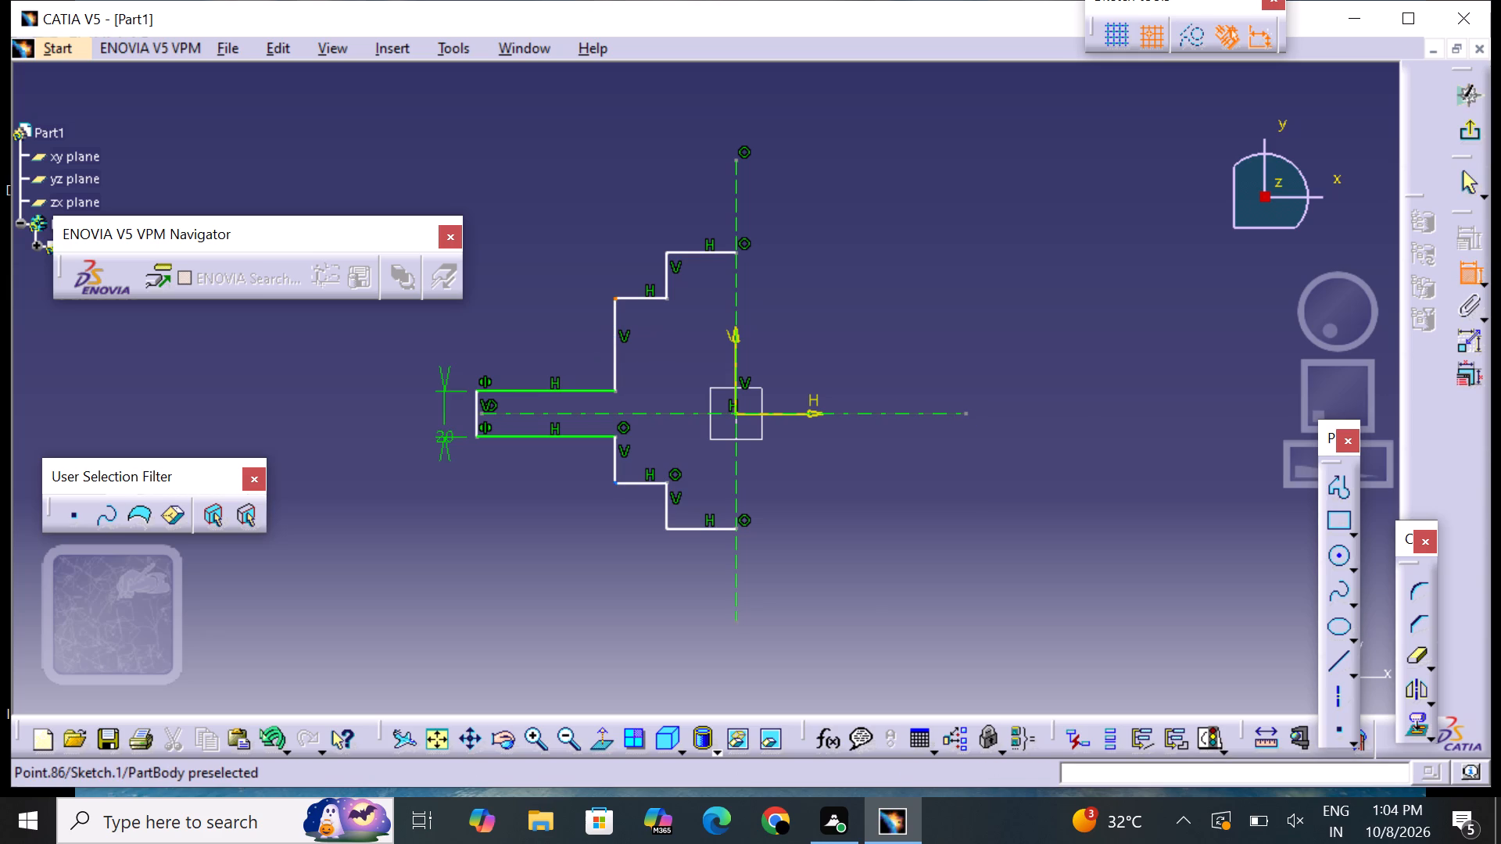
pyautogui.click(614, 479)
pyautogui.click(396, 401)
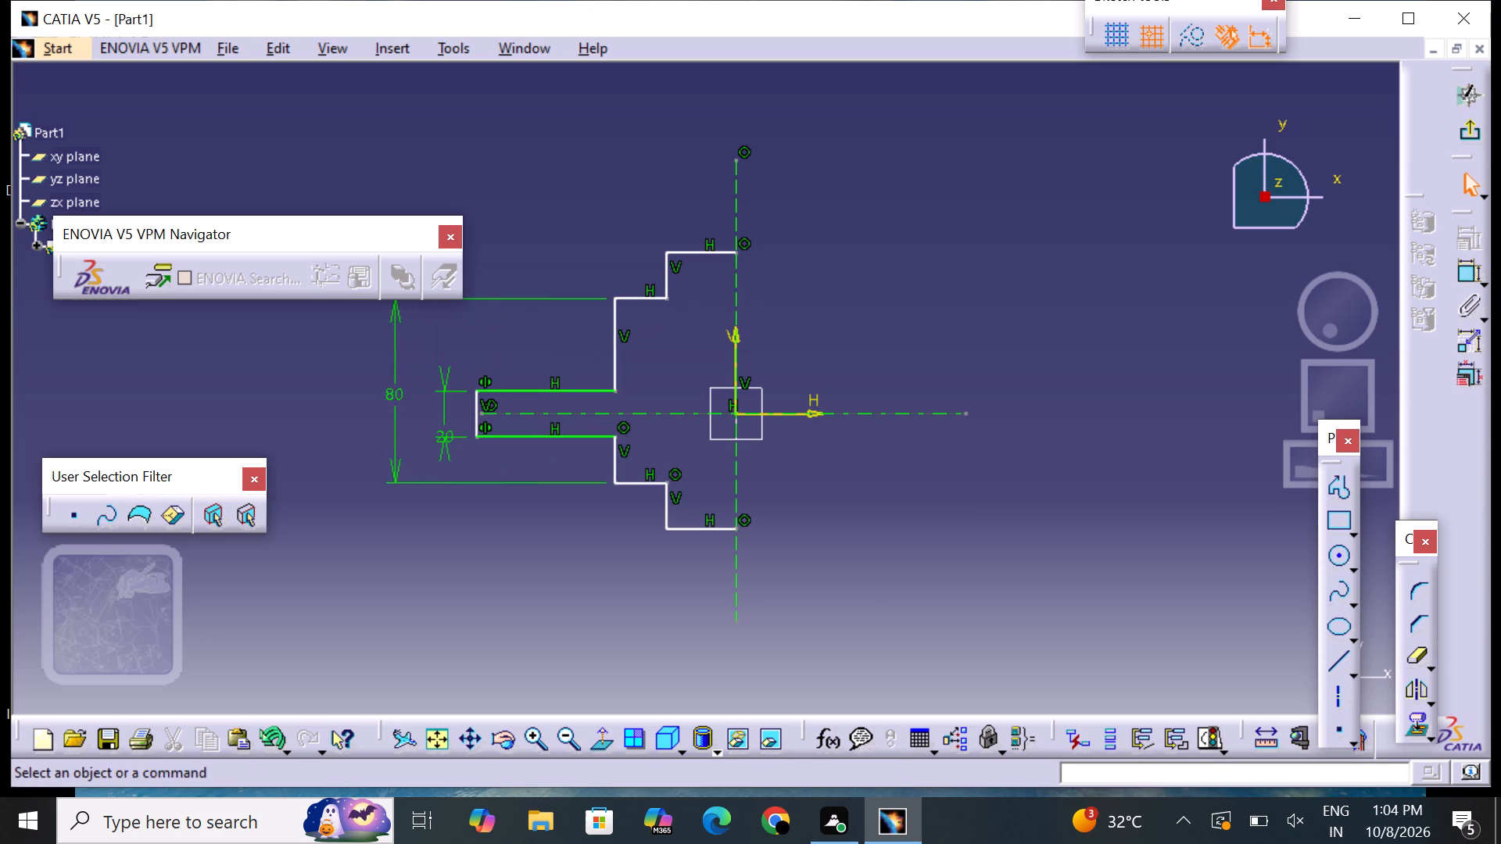
pyautogui.doubleClick(396, 392)
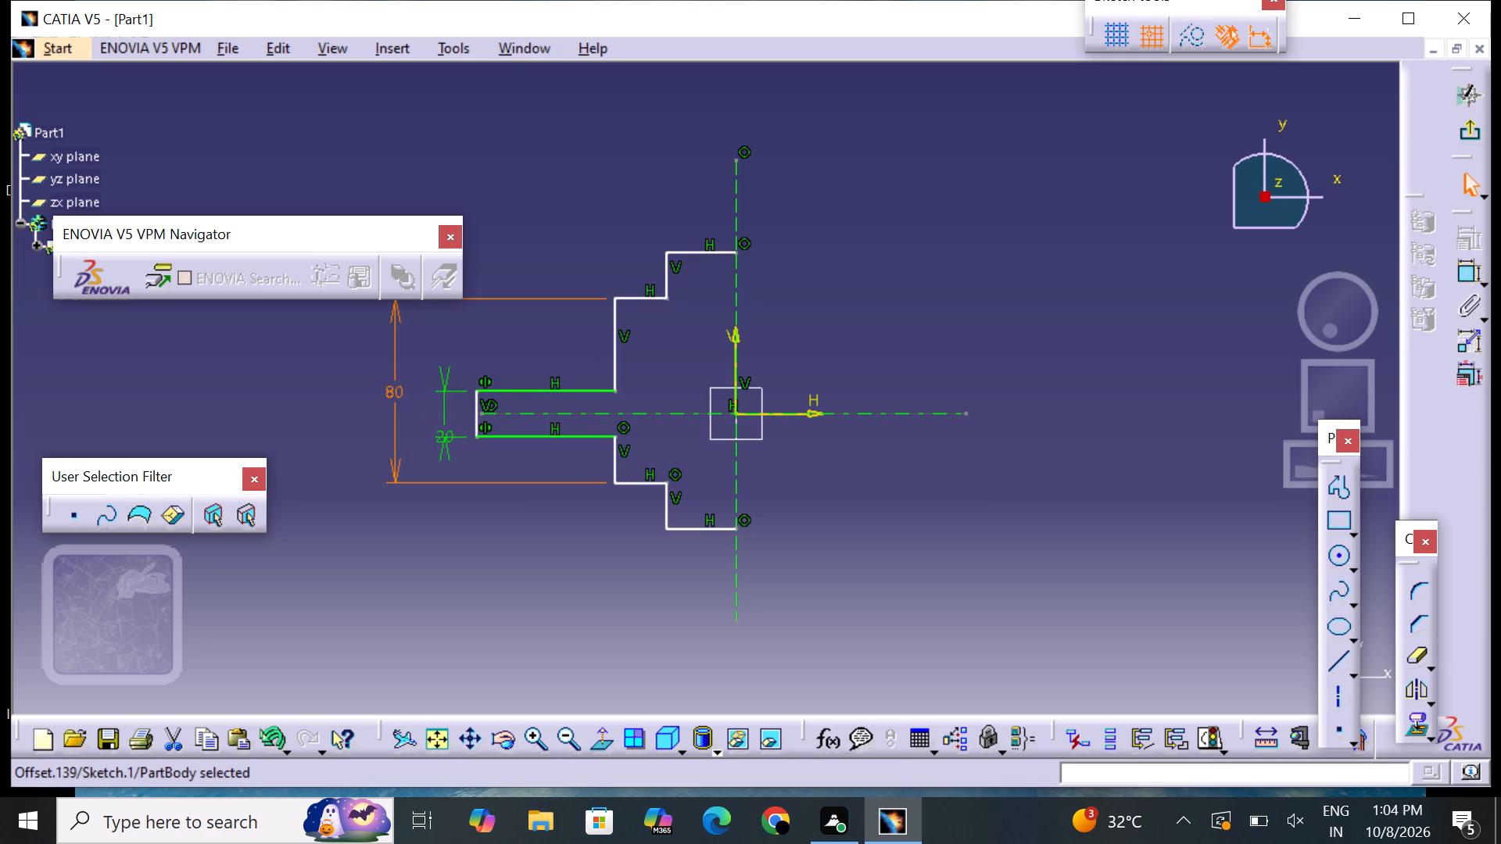
pyautogui.doubleClick(391, 395)
pyautogui.press('BackSpace')
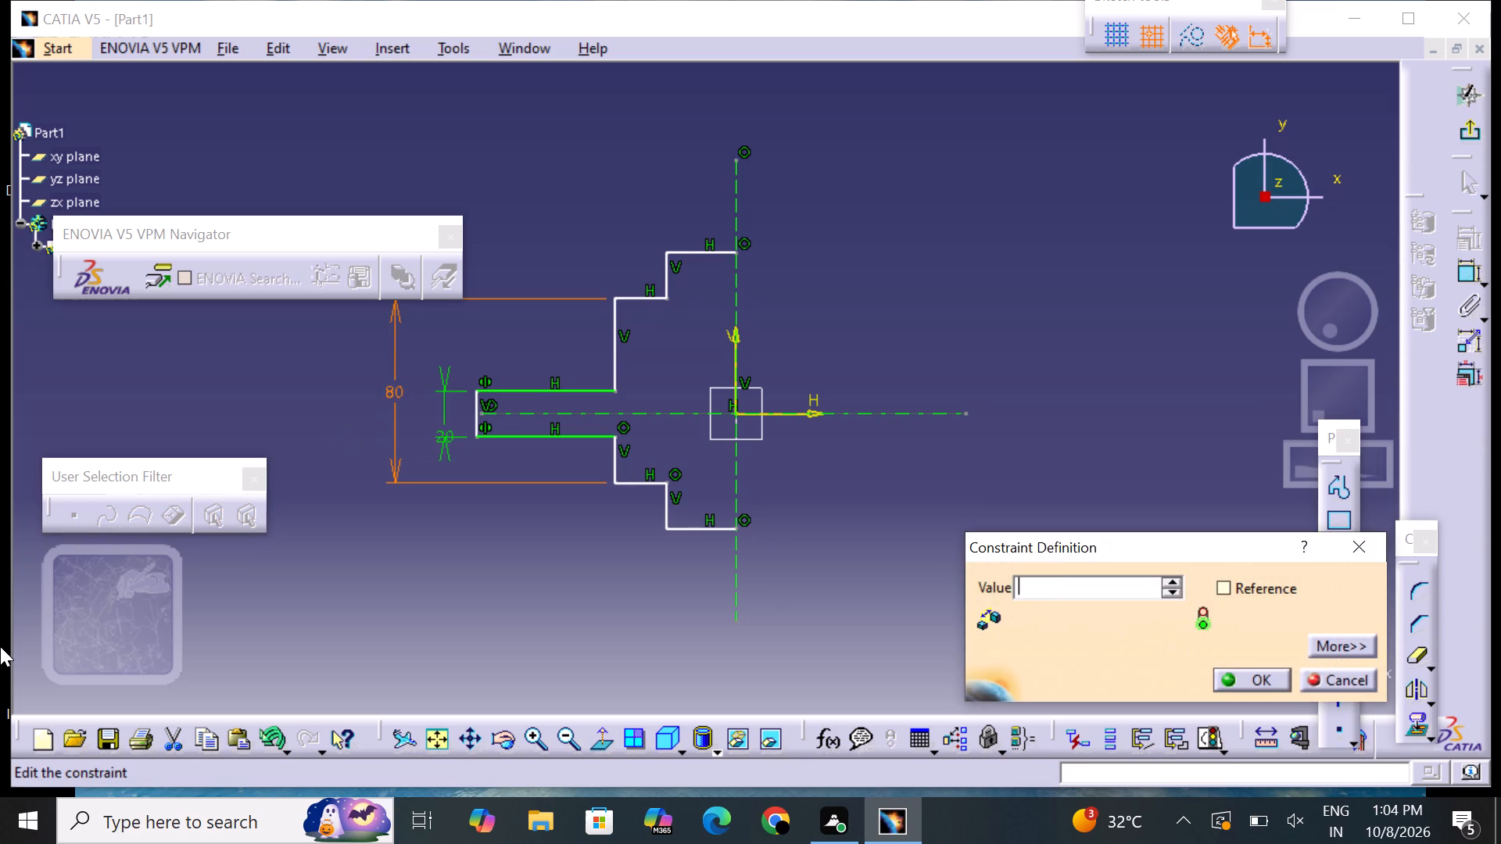
pyautogui.write('60')
pyautogui.press('Return')
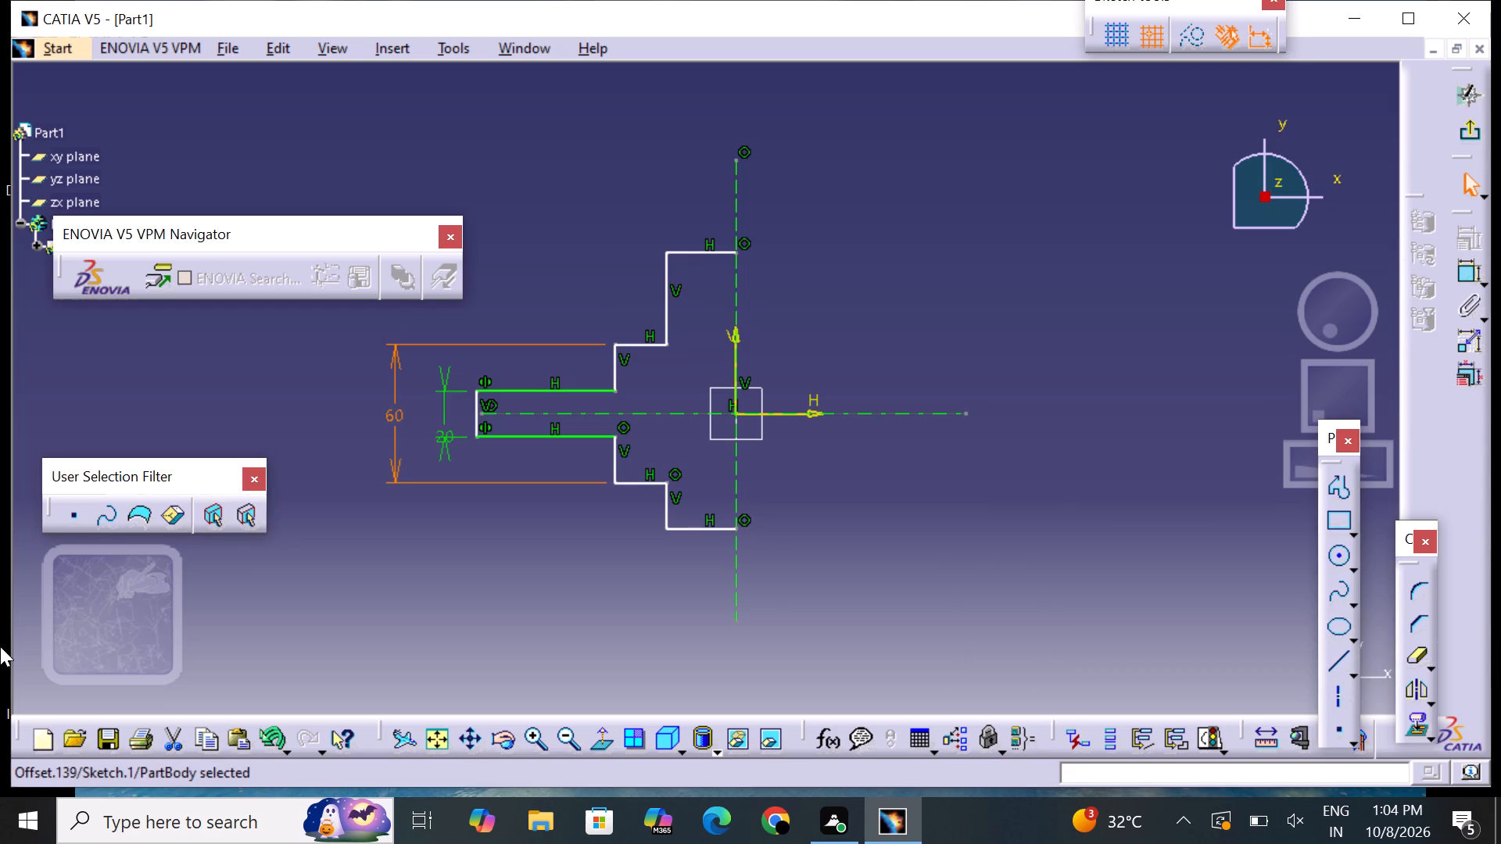
pyautogui.click(370, 598)
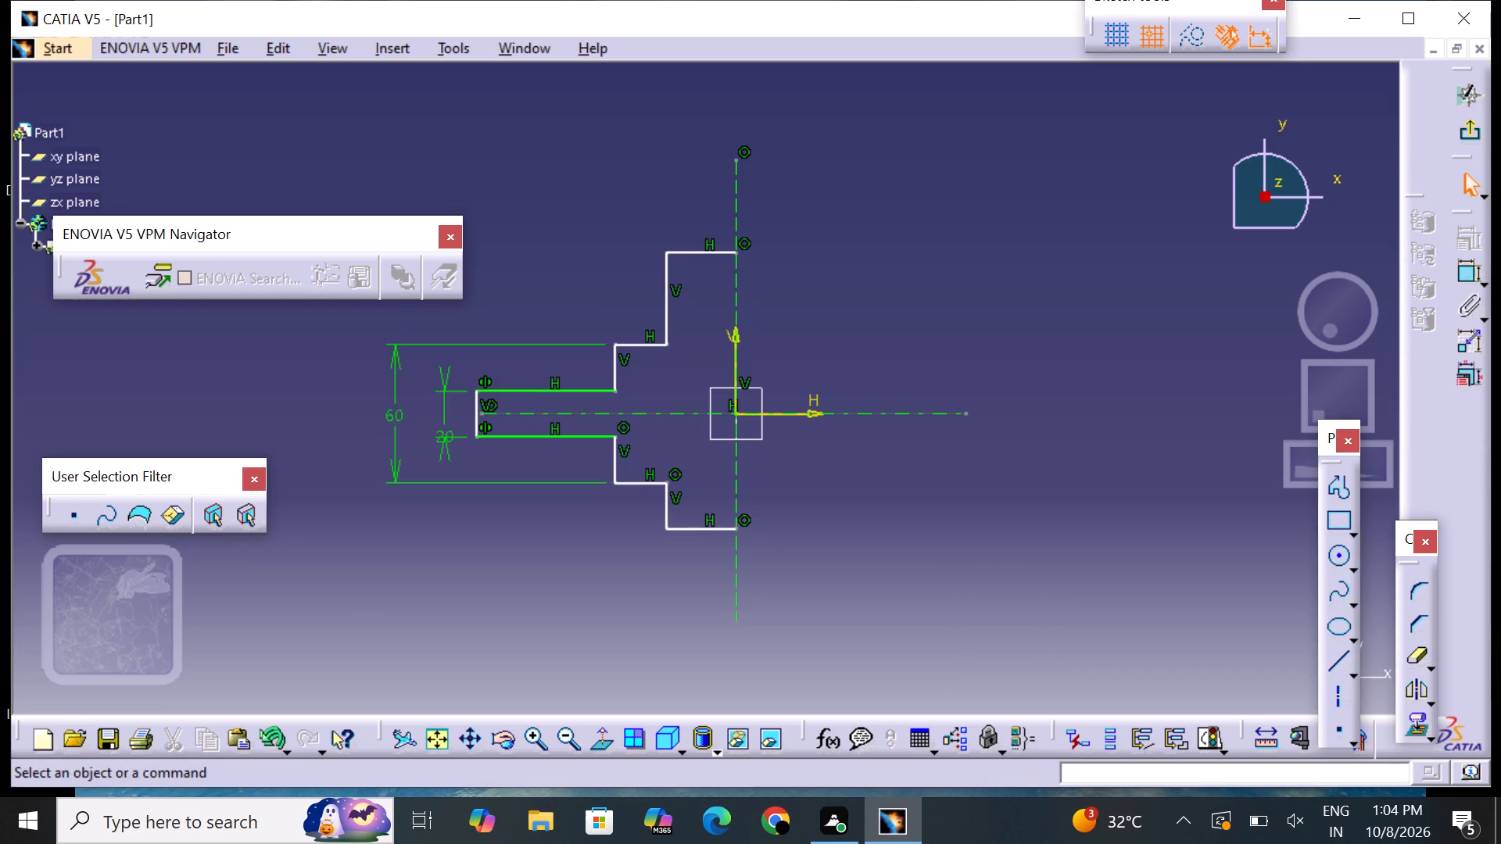
# Constrain the middle step's upper and lower outer corners as symmetric about the horizontal axis.
pyautogui.click(1475, 277)
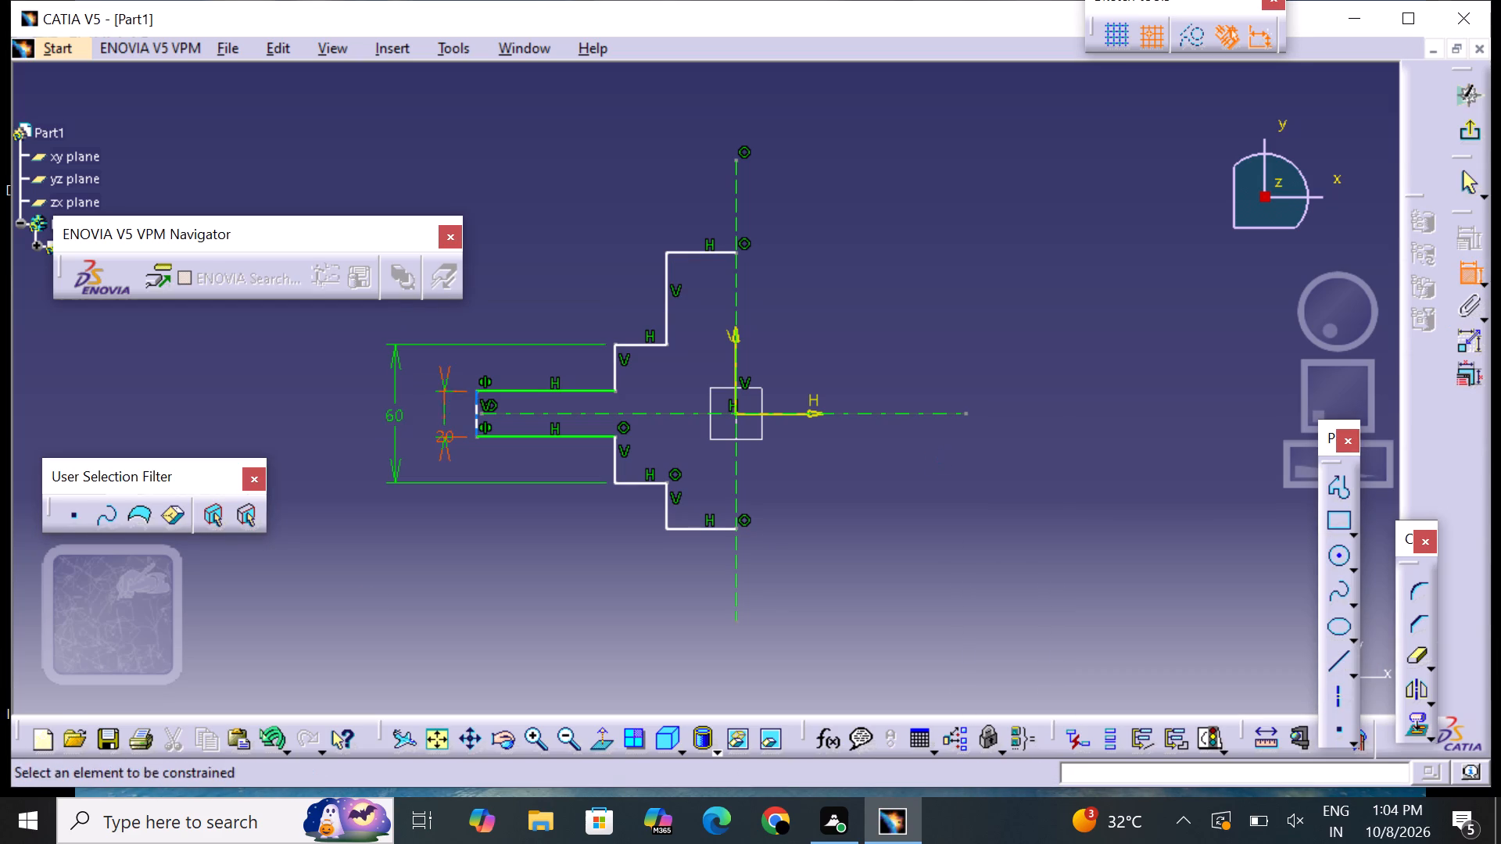
pyautogui.click(618, 344)
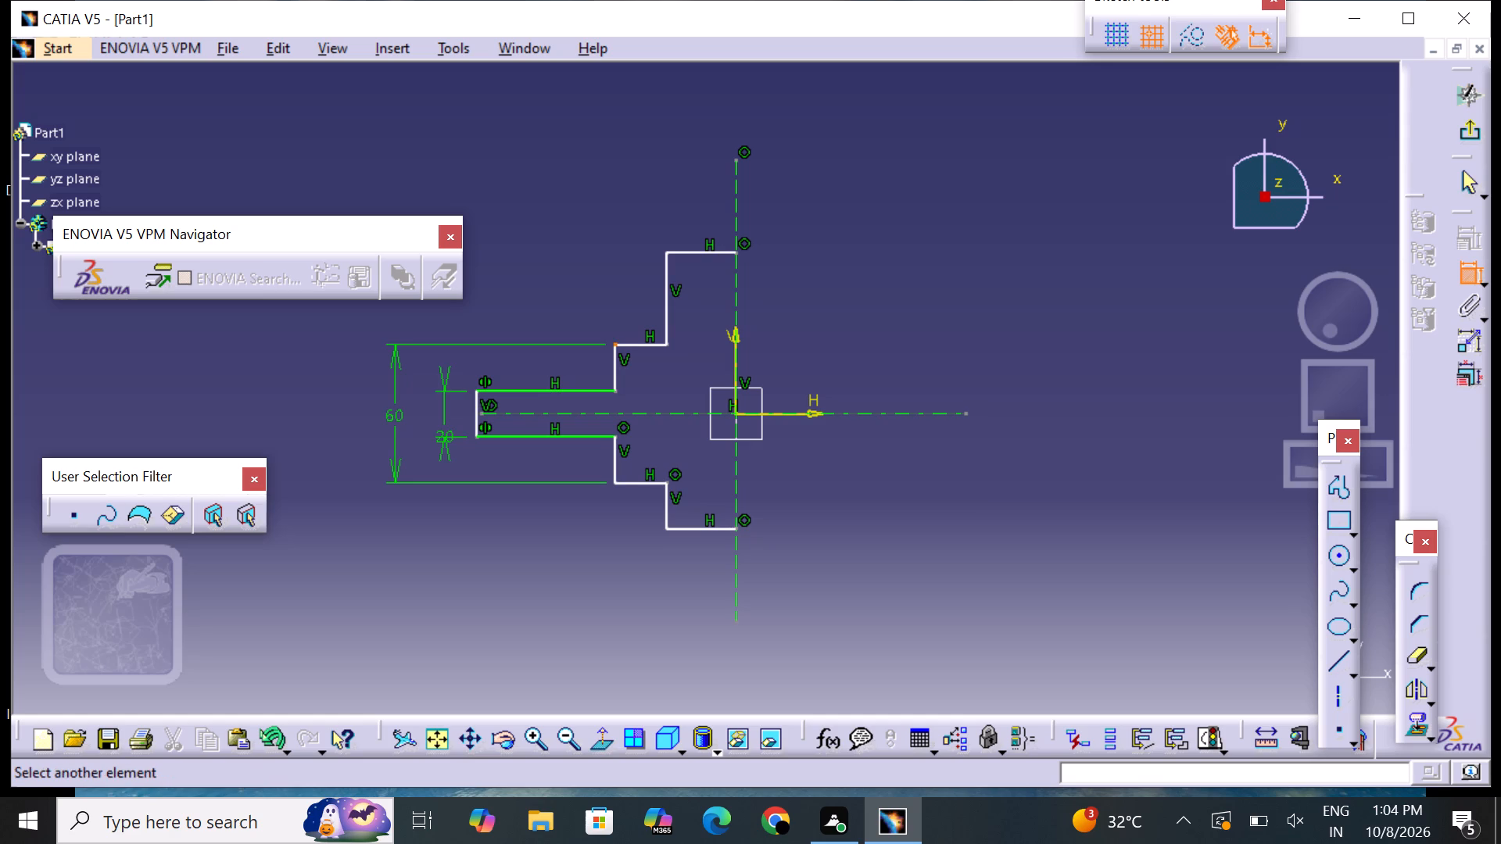
pyautogui.moveTo(614, 483); pyautogui.dragTo(611, 492)
pyautogui.rightClick(612, 487)
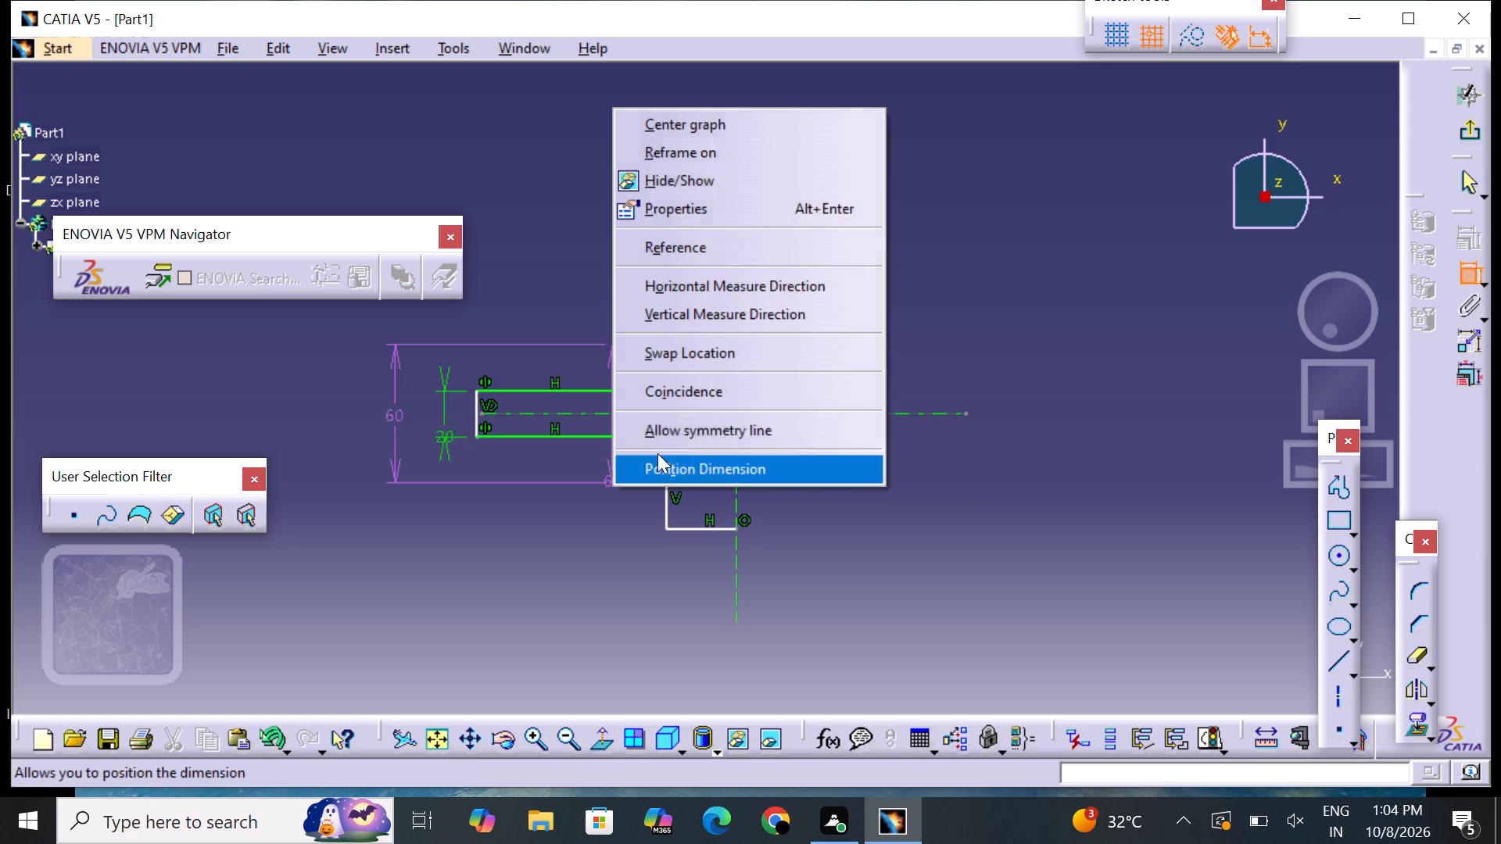
pyautogui.click(700, 419)
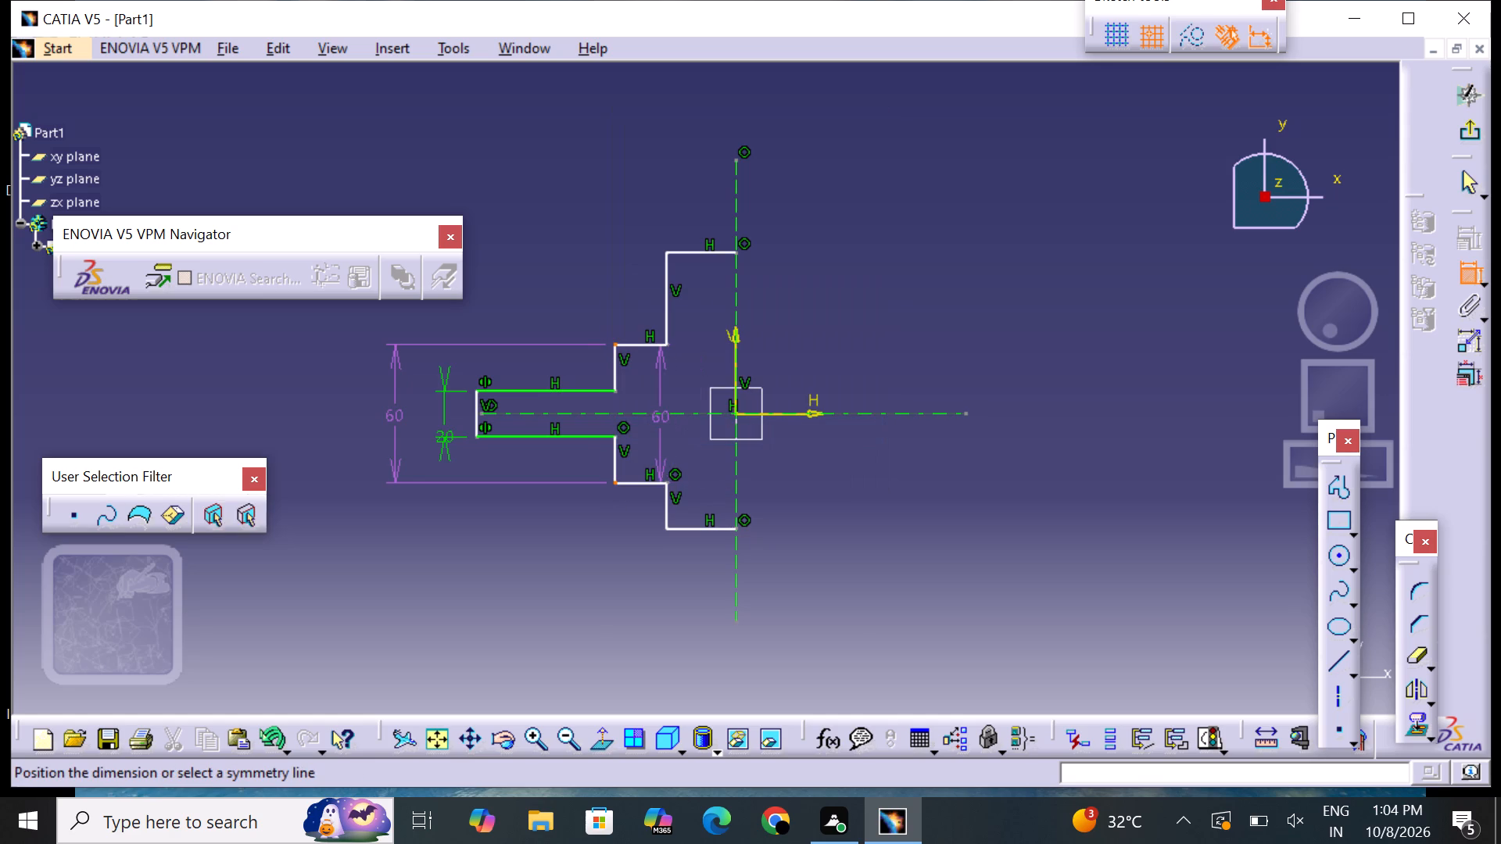
pyautogui.click(651, 410)
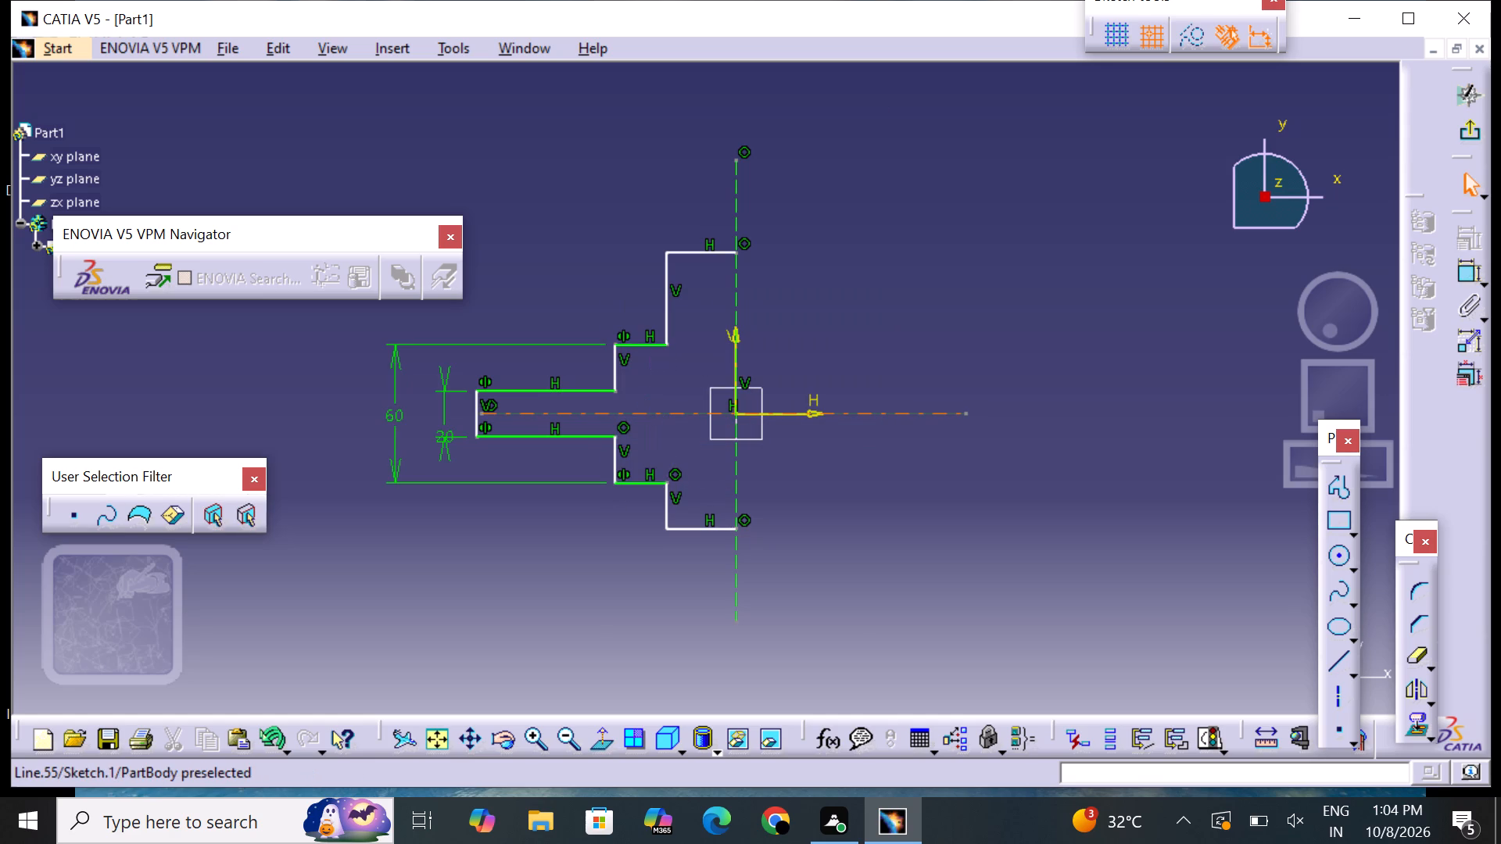
pyautogui.click(890, 353)
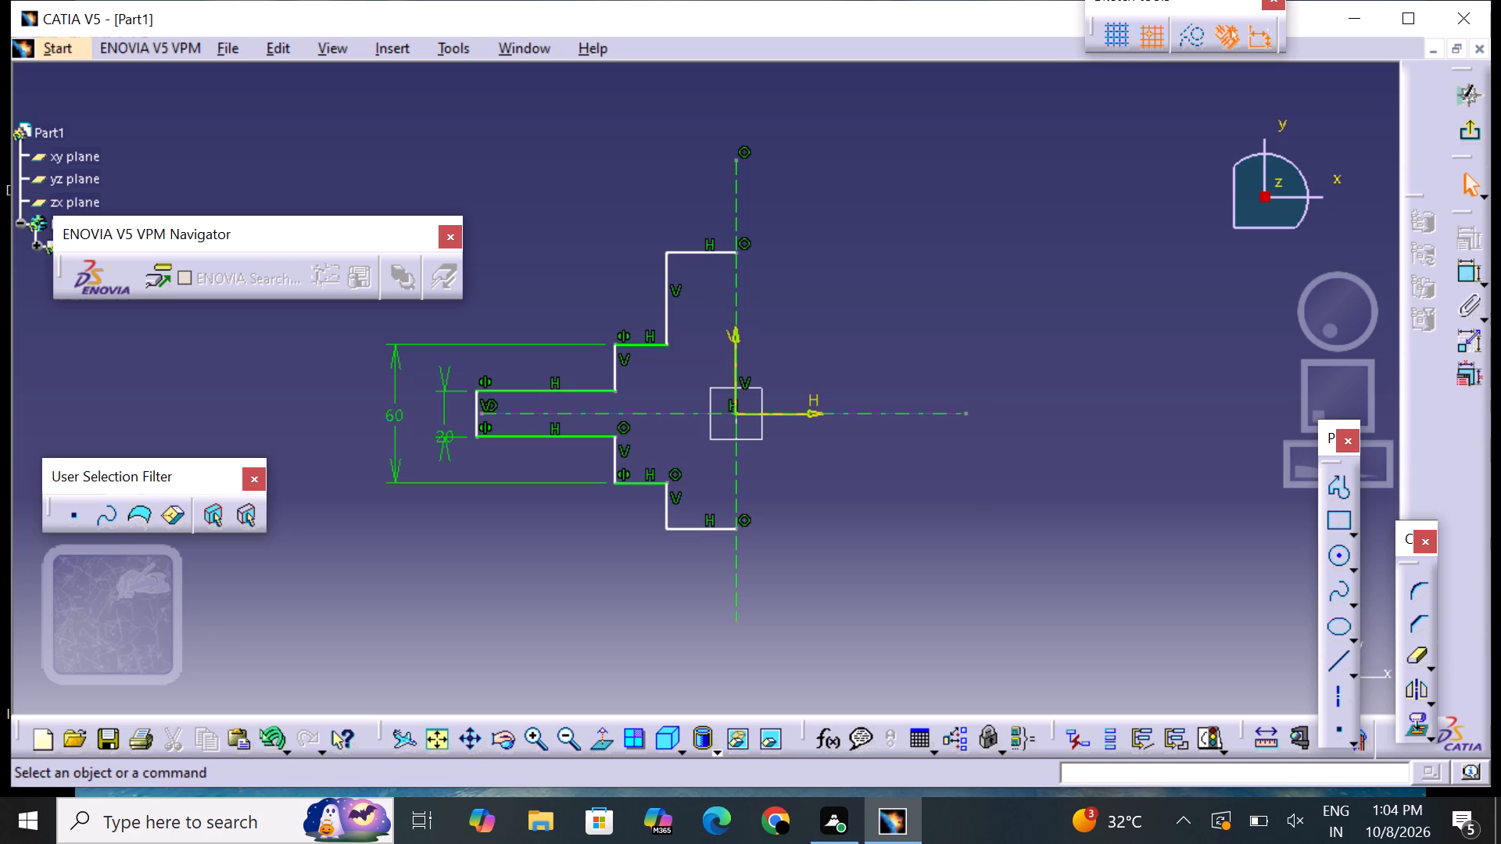
# Dimension the vertical distance between the upper and lower outer corners of the step beside the vertical axis and set it to 100 mm.
pyautogui.click(1474, 268)
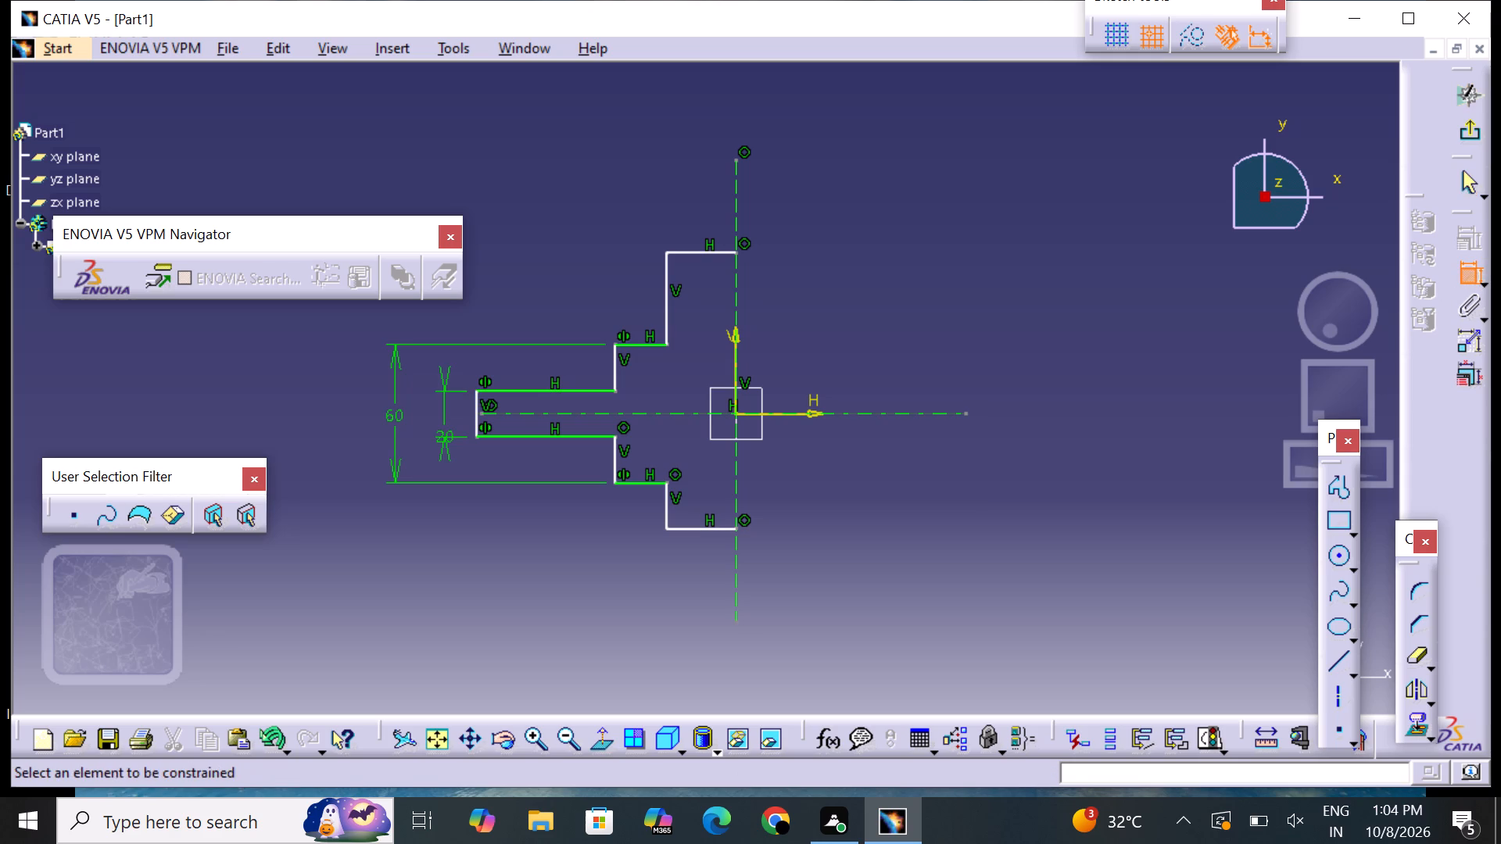
pyautogui.click(667, 252)
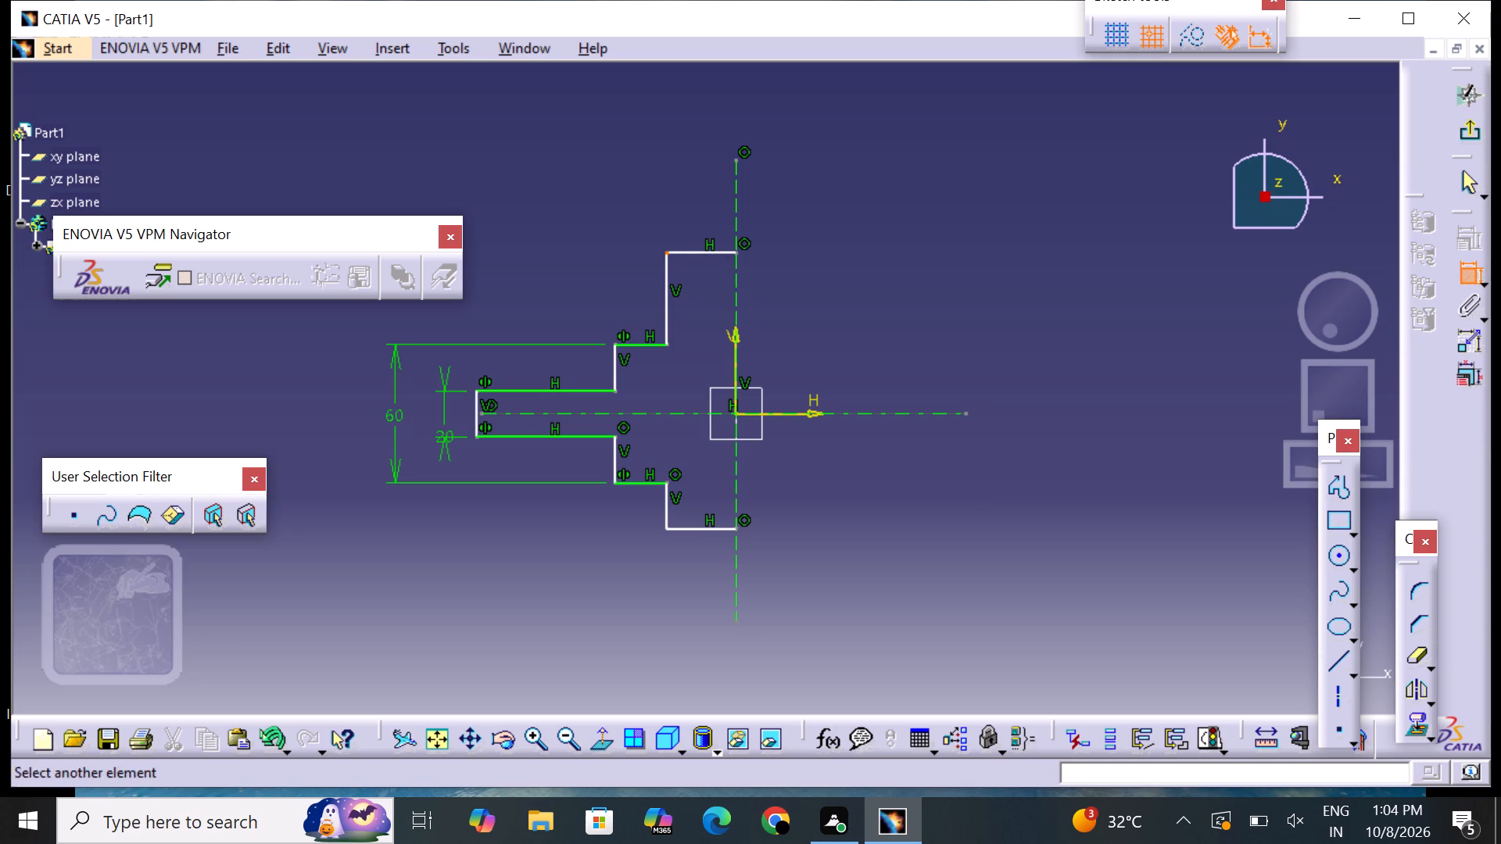
pyautogui.click(665, 528)
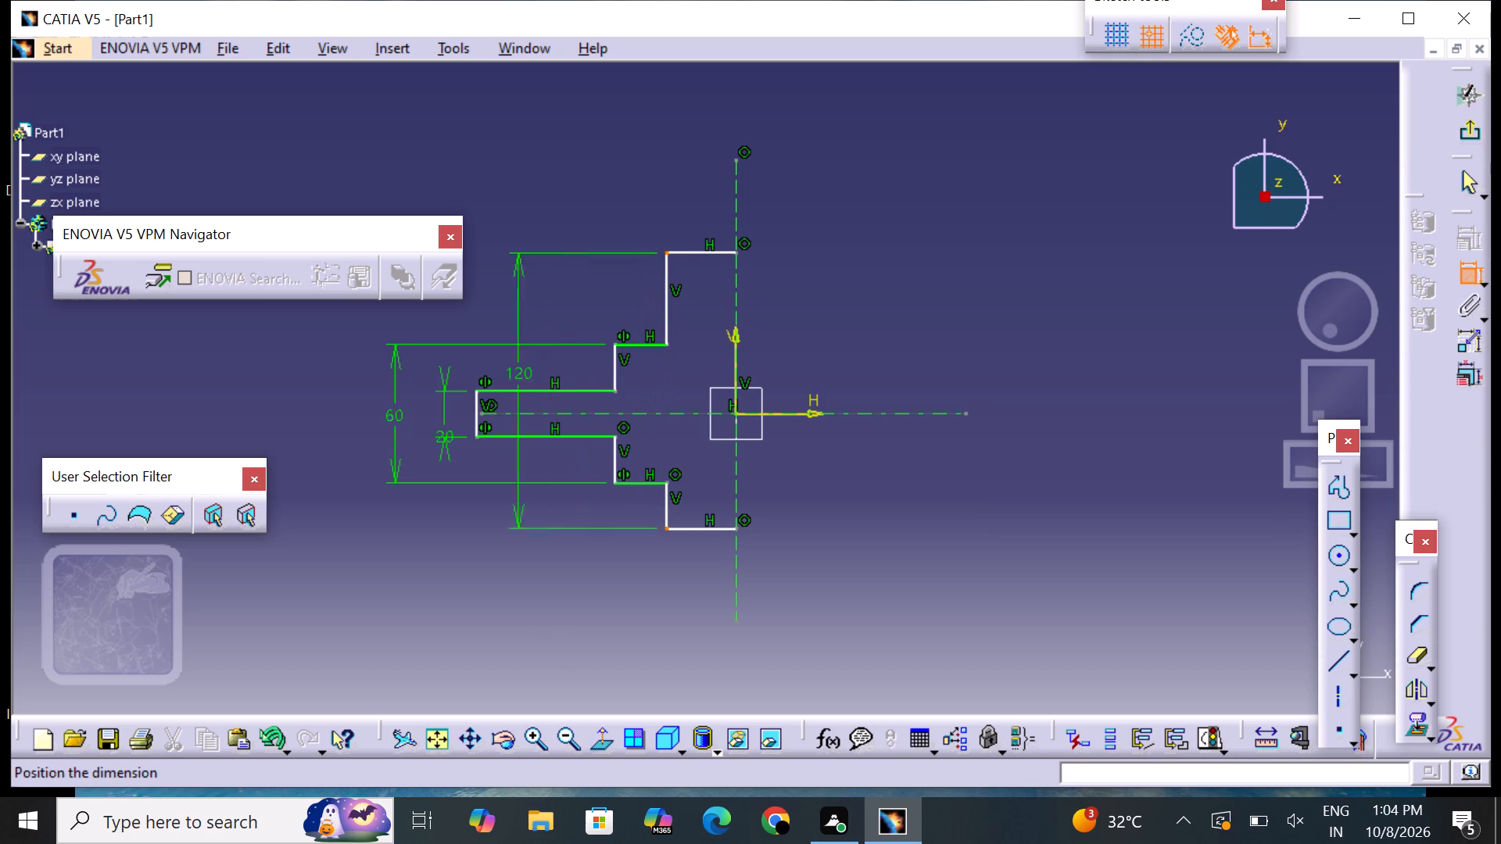
pyautogui.click(345, 391)
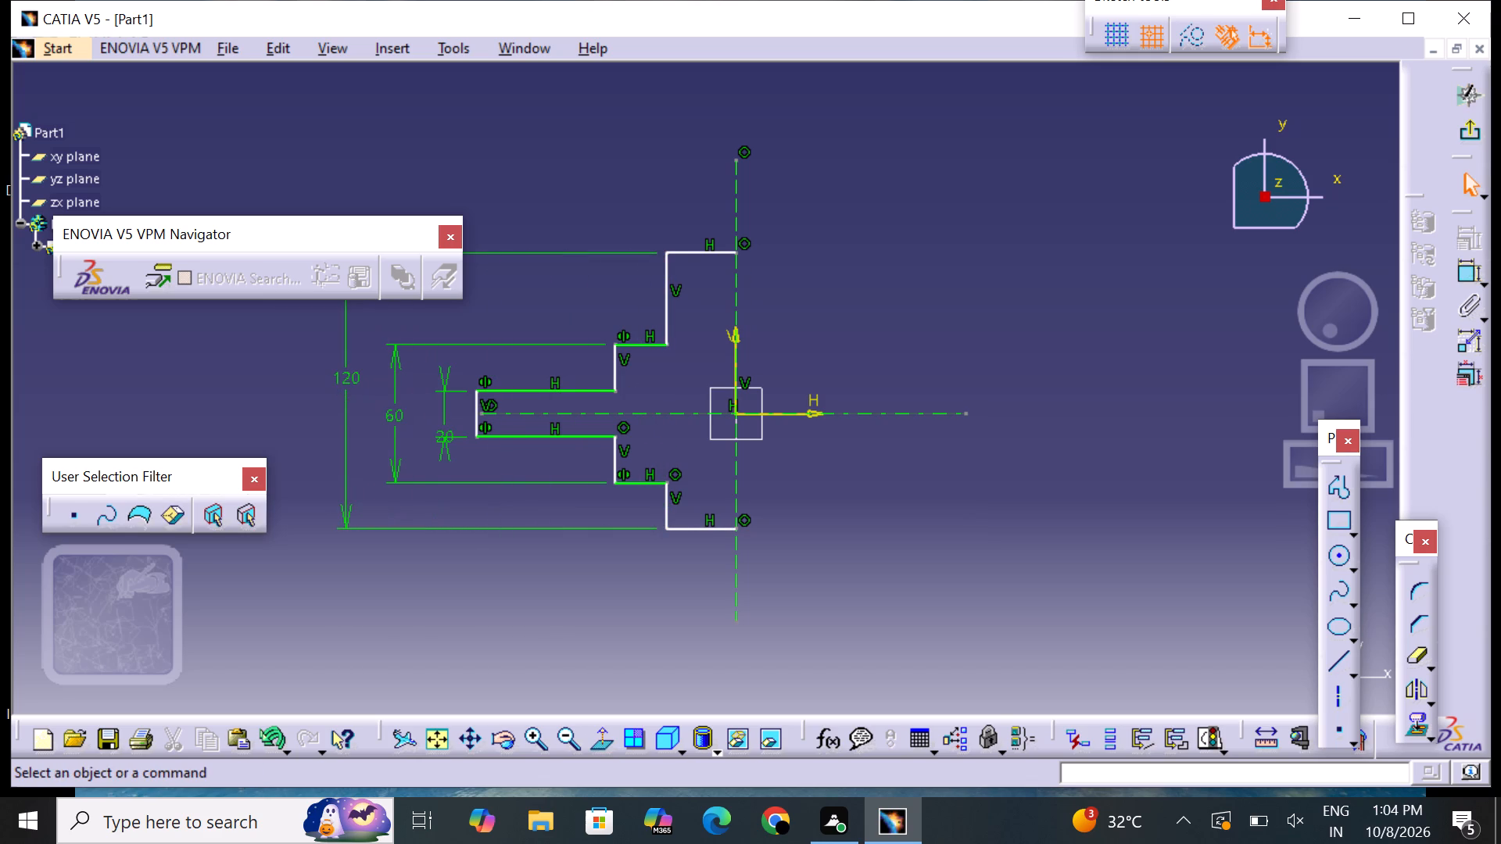
pyautogui.doubleClick(345, 380)
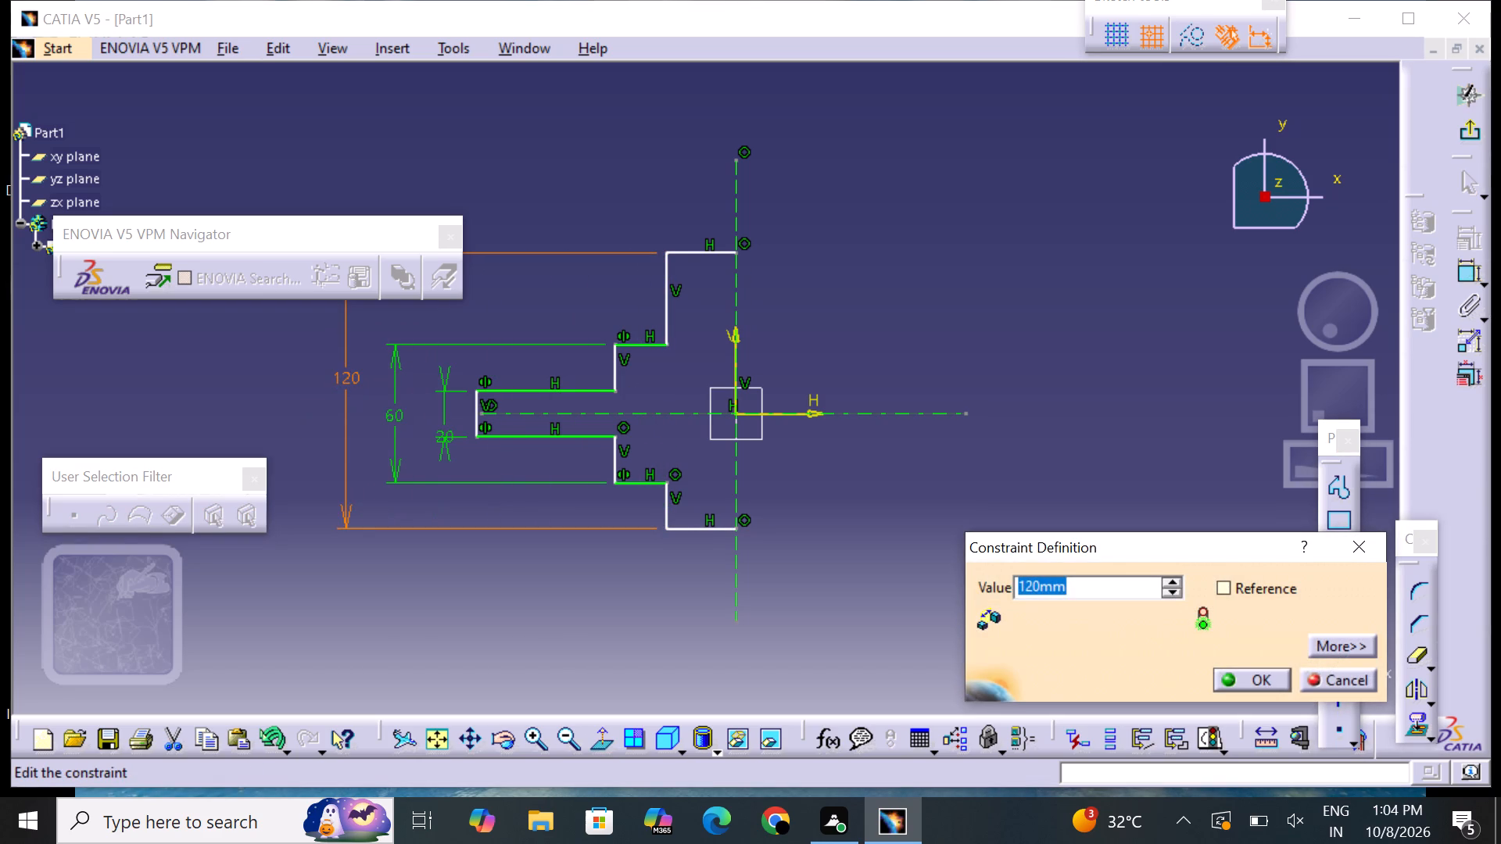
pyautogui.press('BackSpace')
pyautogui.write('100')
pyautogui.press('Return')
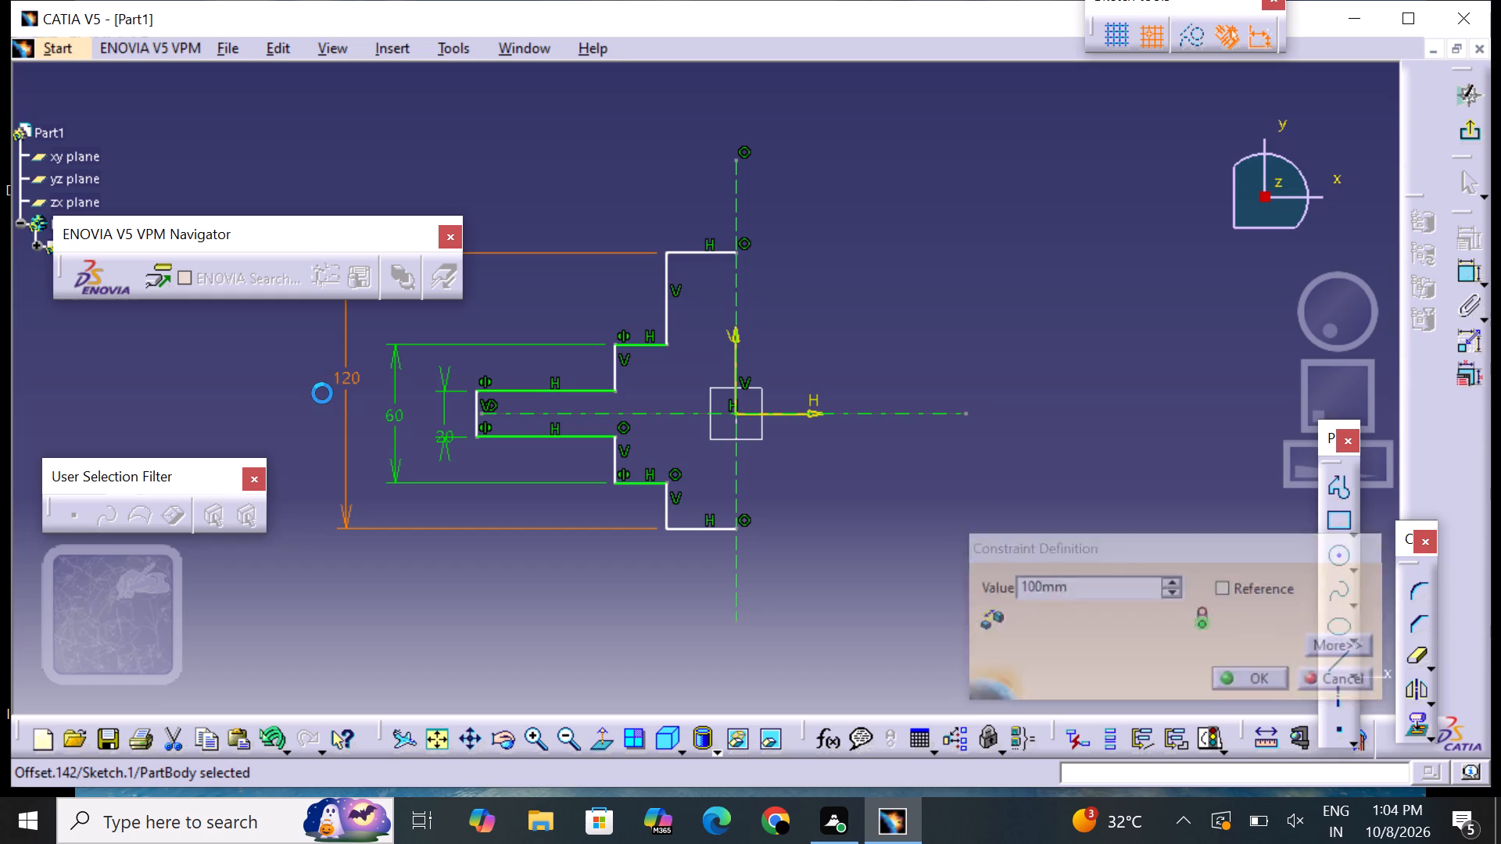
pyautogui.click(320, 403)
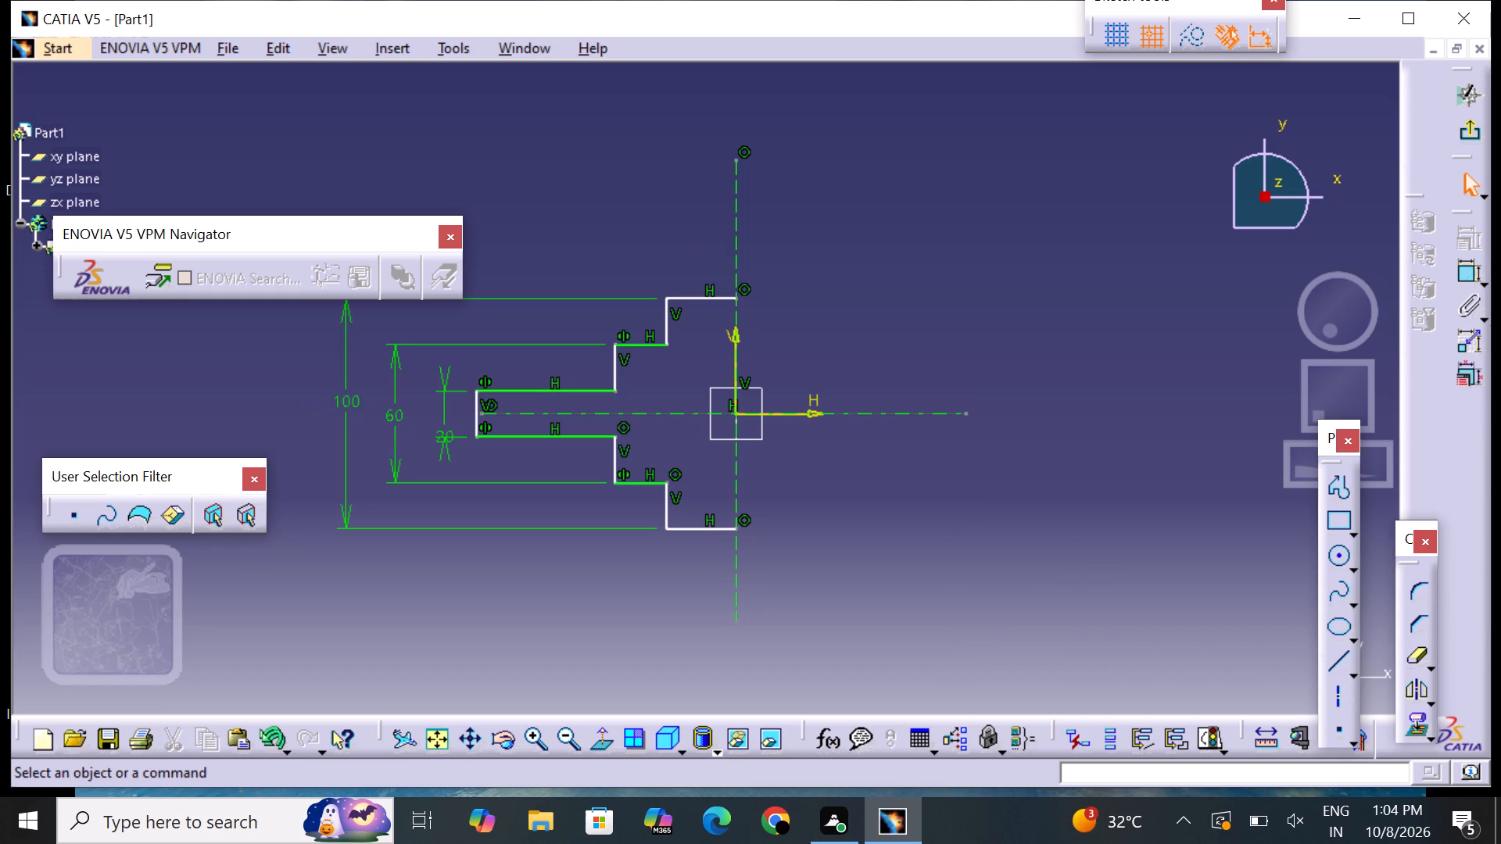
# Constrain the upper and lower outer corners of the 100 mm step as symmetric about the horizontal axis.
pyautogui.click(1469, 275)
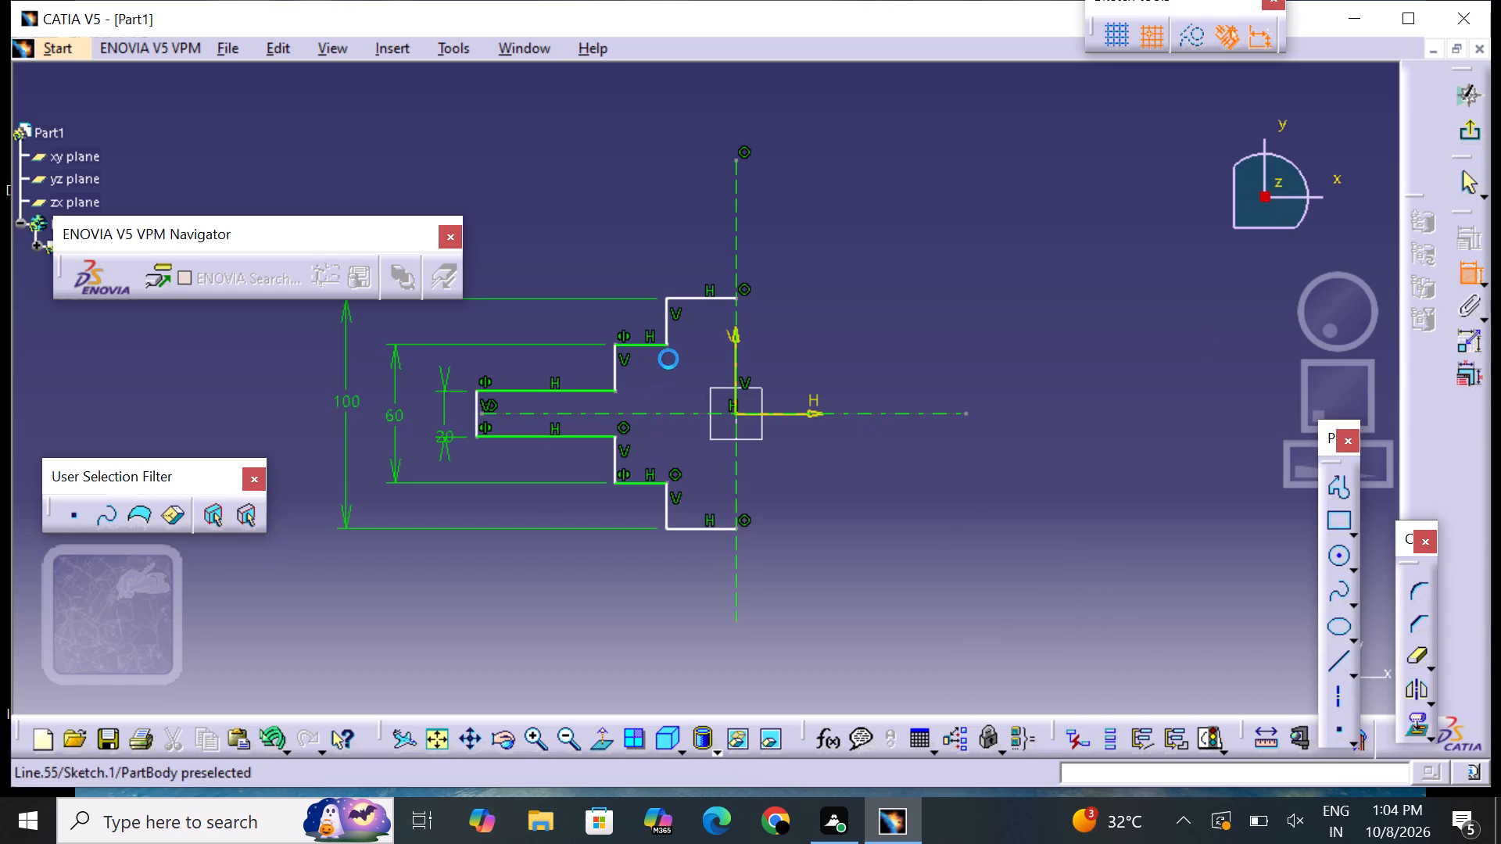
pyautogui.click(668, 302)
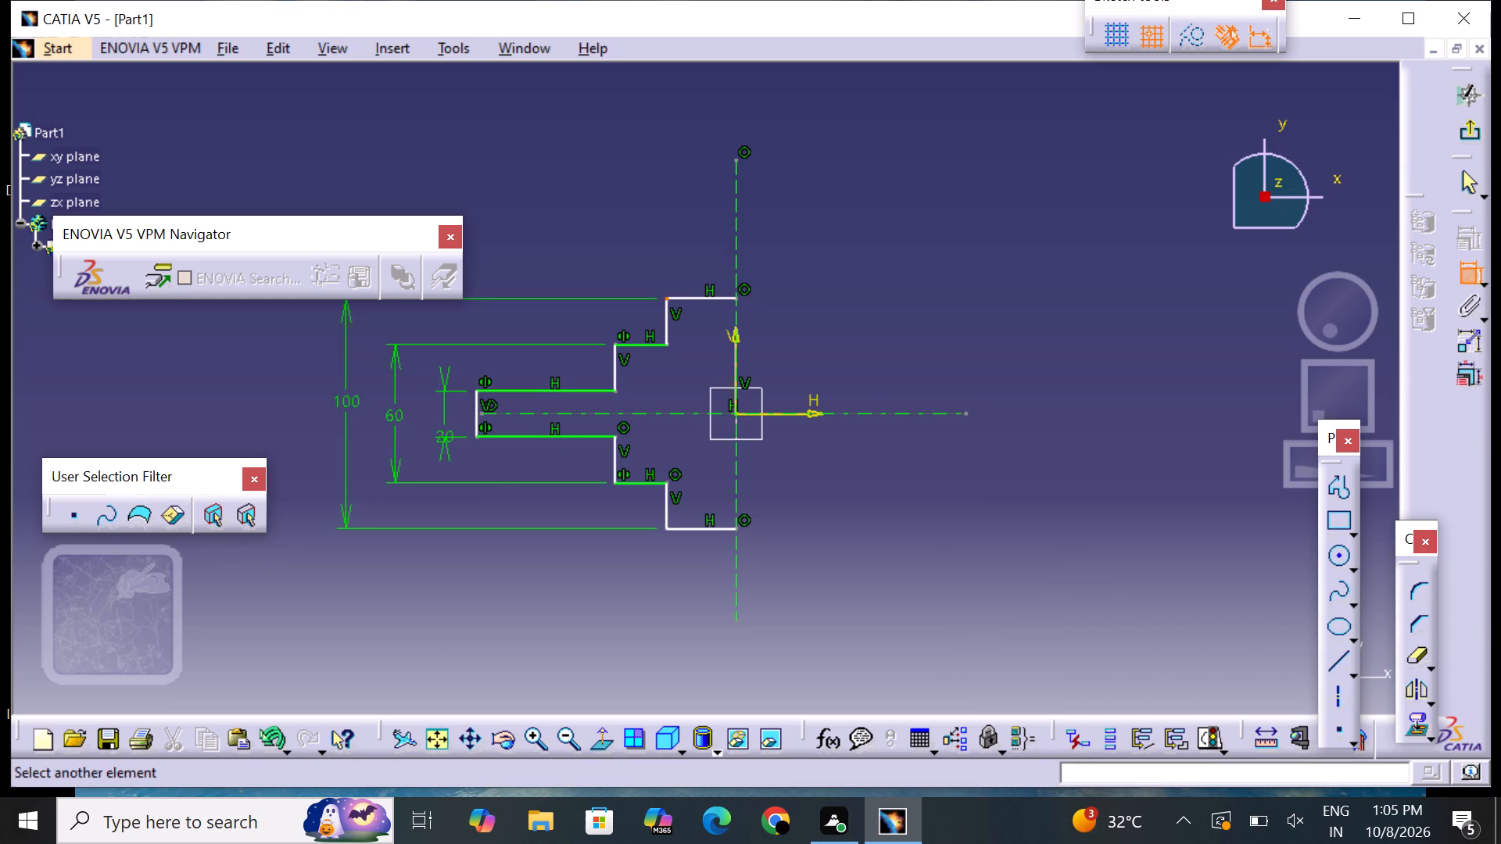
pyautogui.click(667, 531)
pyautogui.rightClick(665, 533)
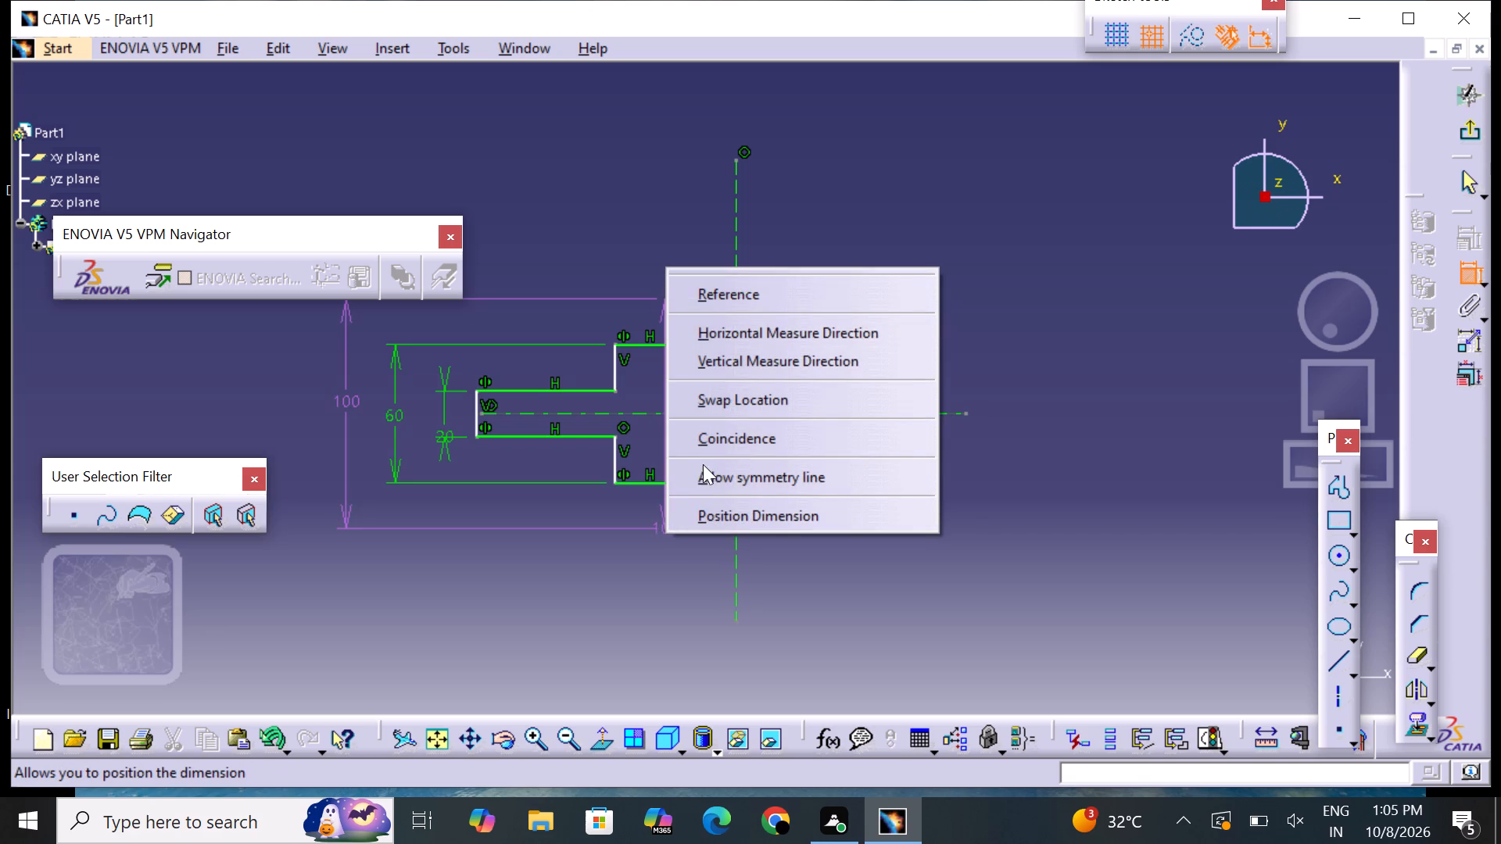
pyautogui.click(704, 481)
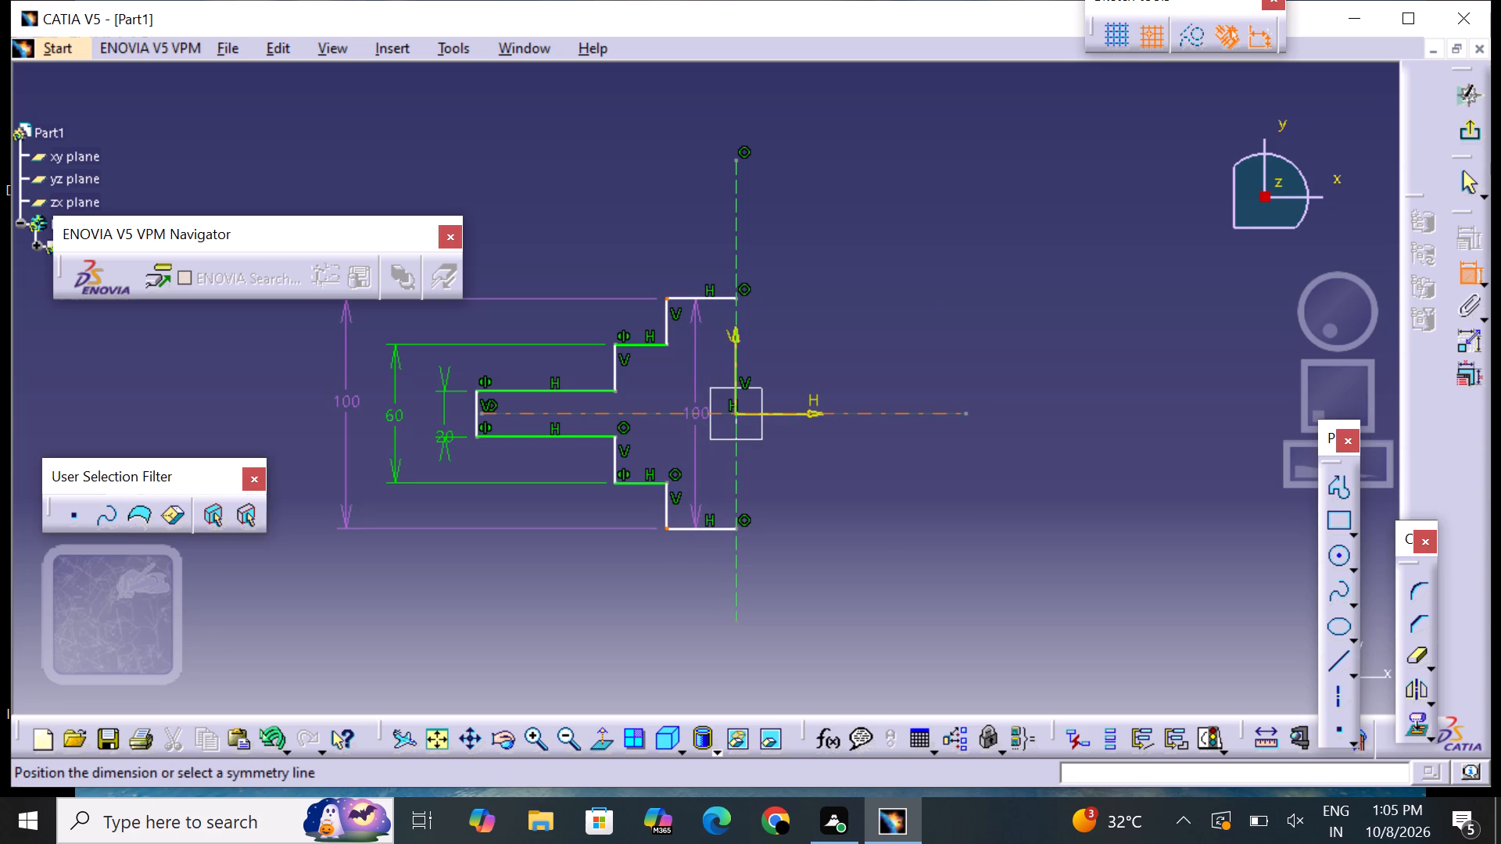
pyautogui.click(696, 412)
pyautogui.click(947, 311)
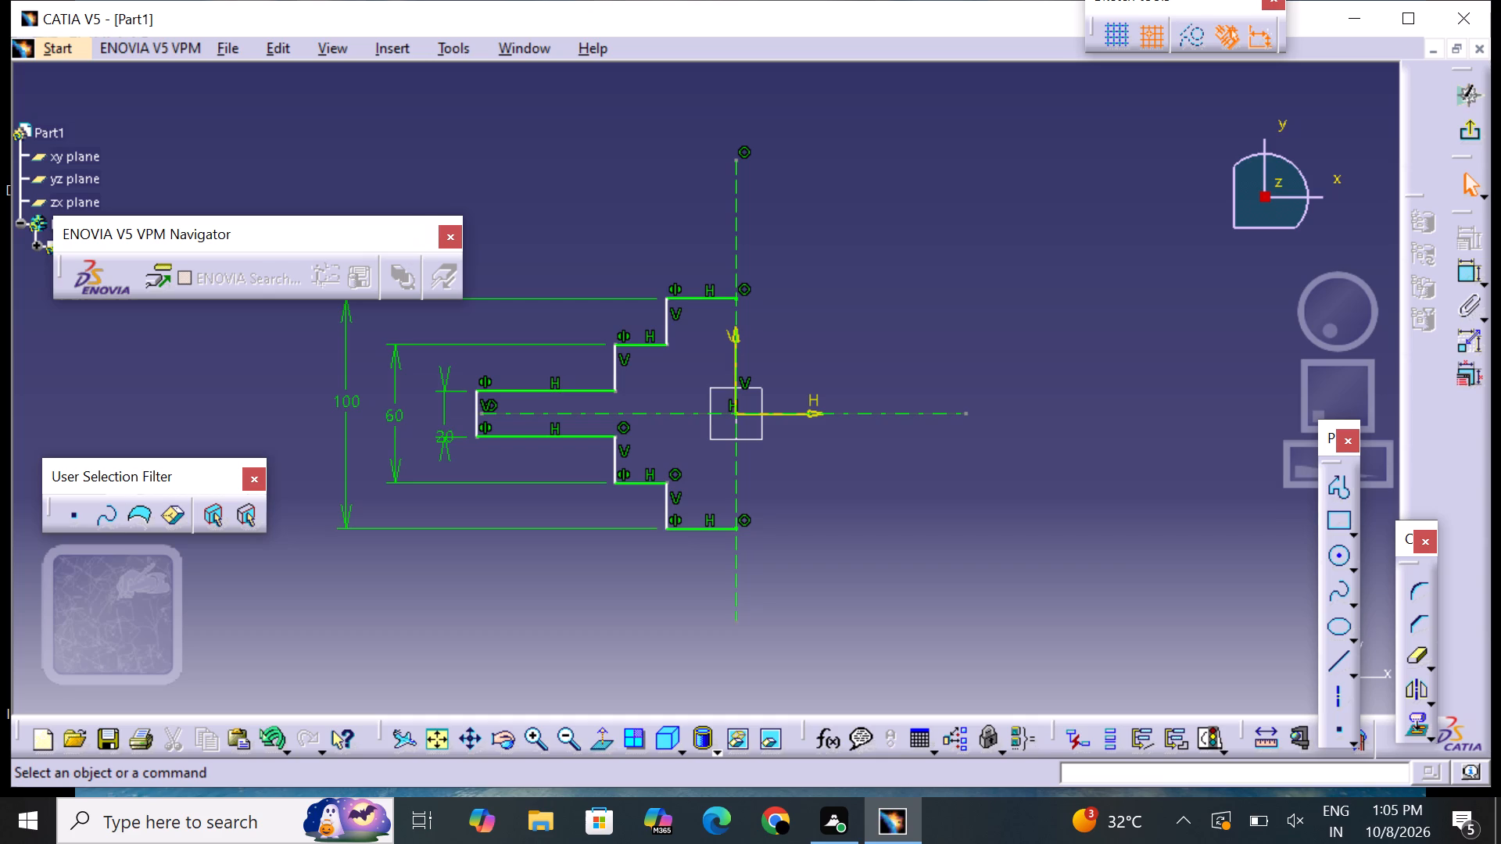
# Dimension the upper horizontal edge of the leftmost, narrowest step and set its length to 80 mm.
pyautogui.click(1478, 263)
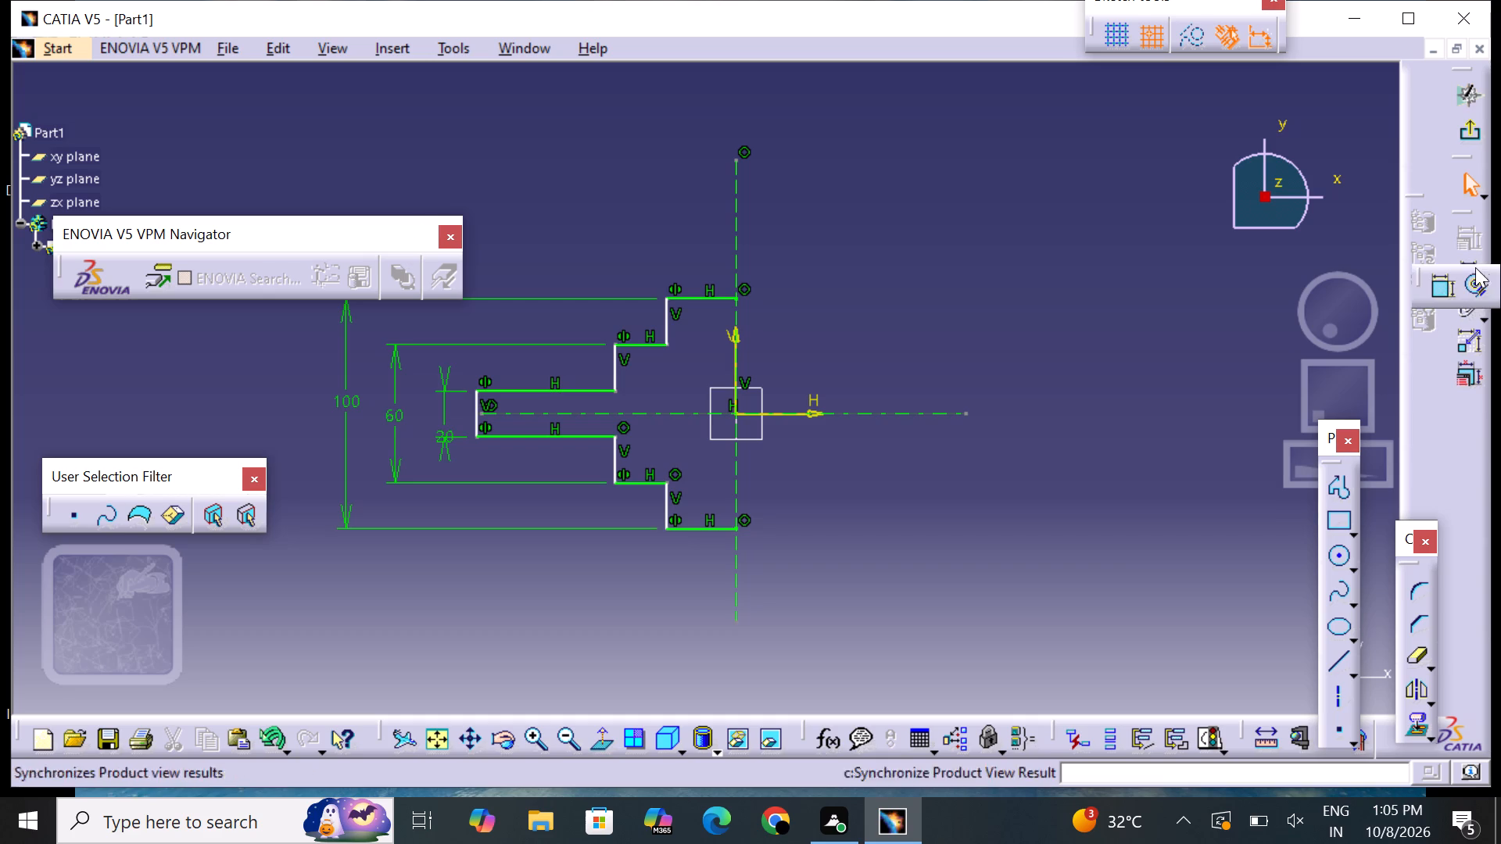
pyautogui.click(1434, 295)
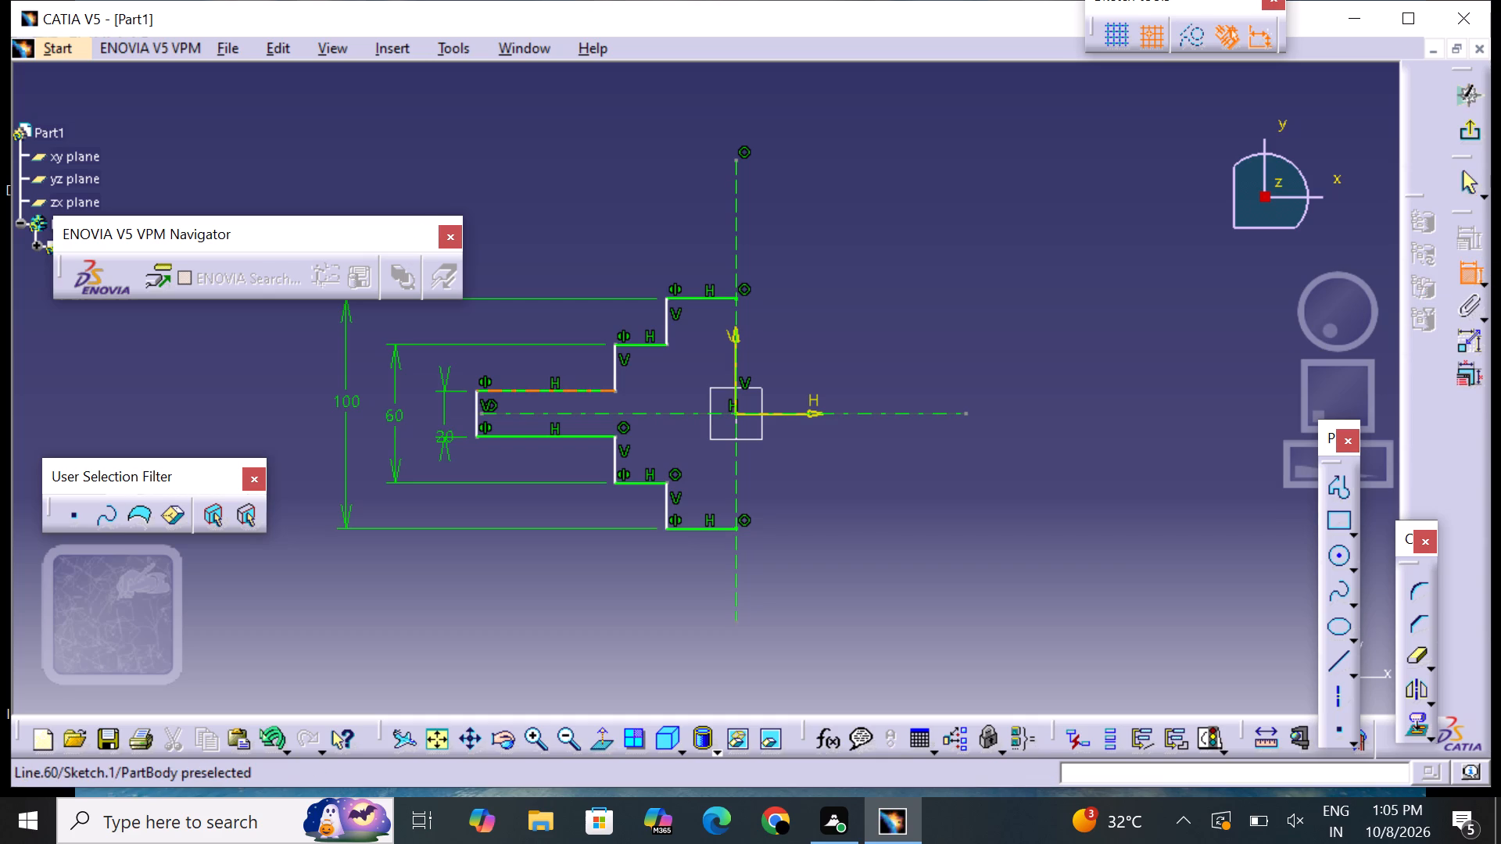
pyautogui.moveTo(532, 389); pyautogui.dragTo(532, 363)
pyautogui.click(532, 326)
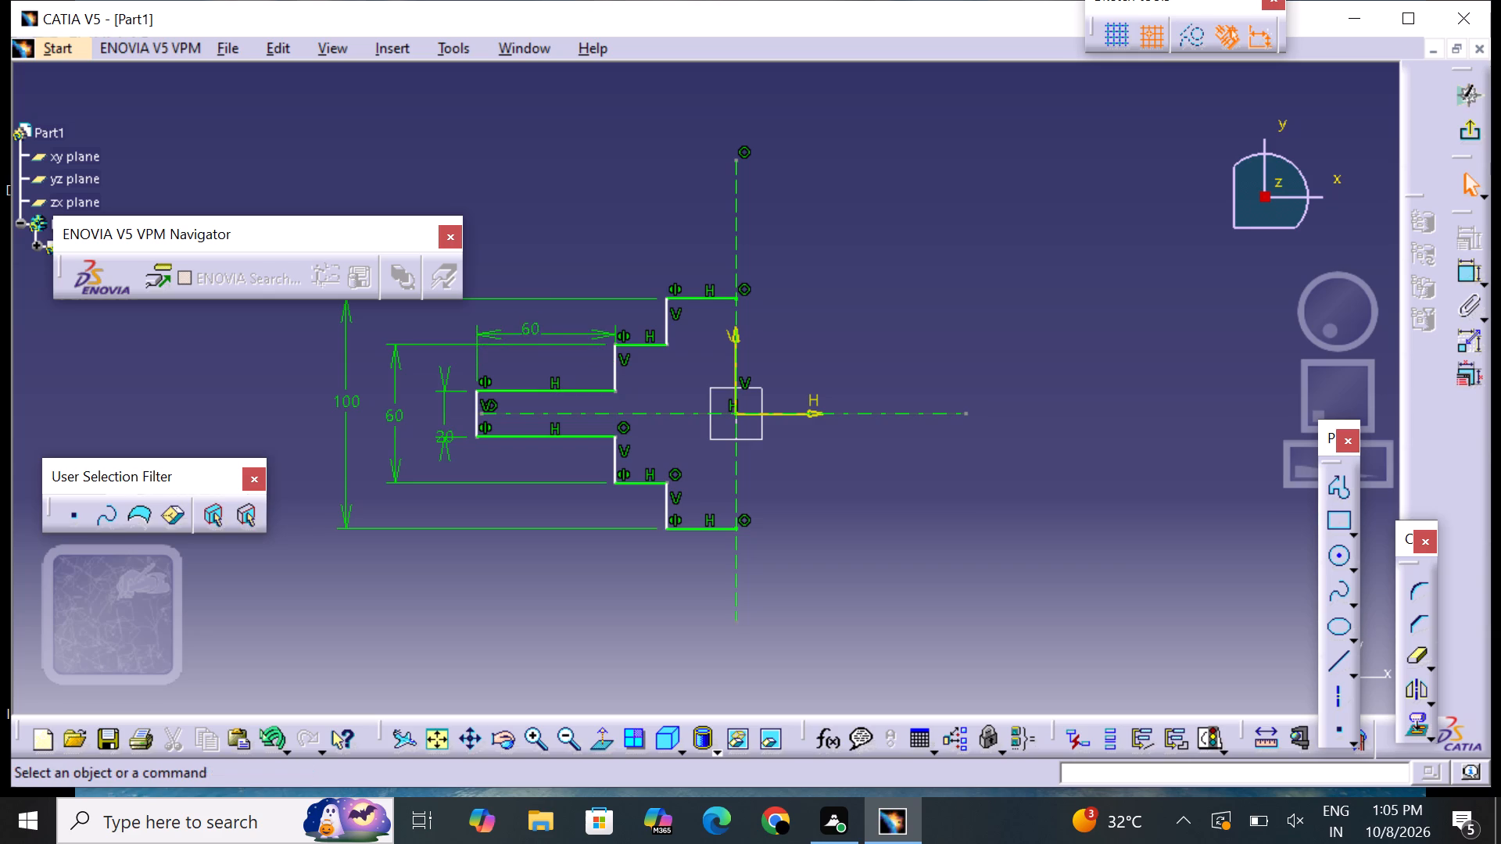
pyautogui.doubleClick(532, 327)
pyautogui.press('BackSpace')
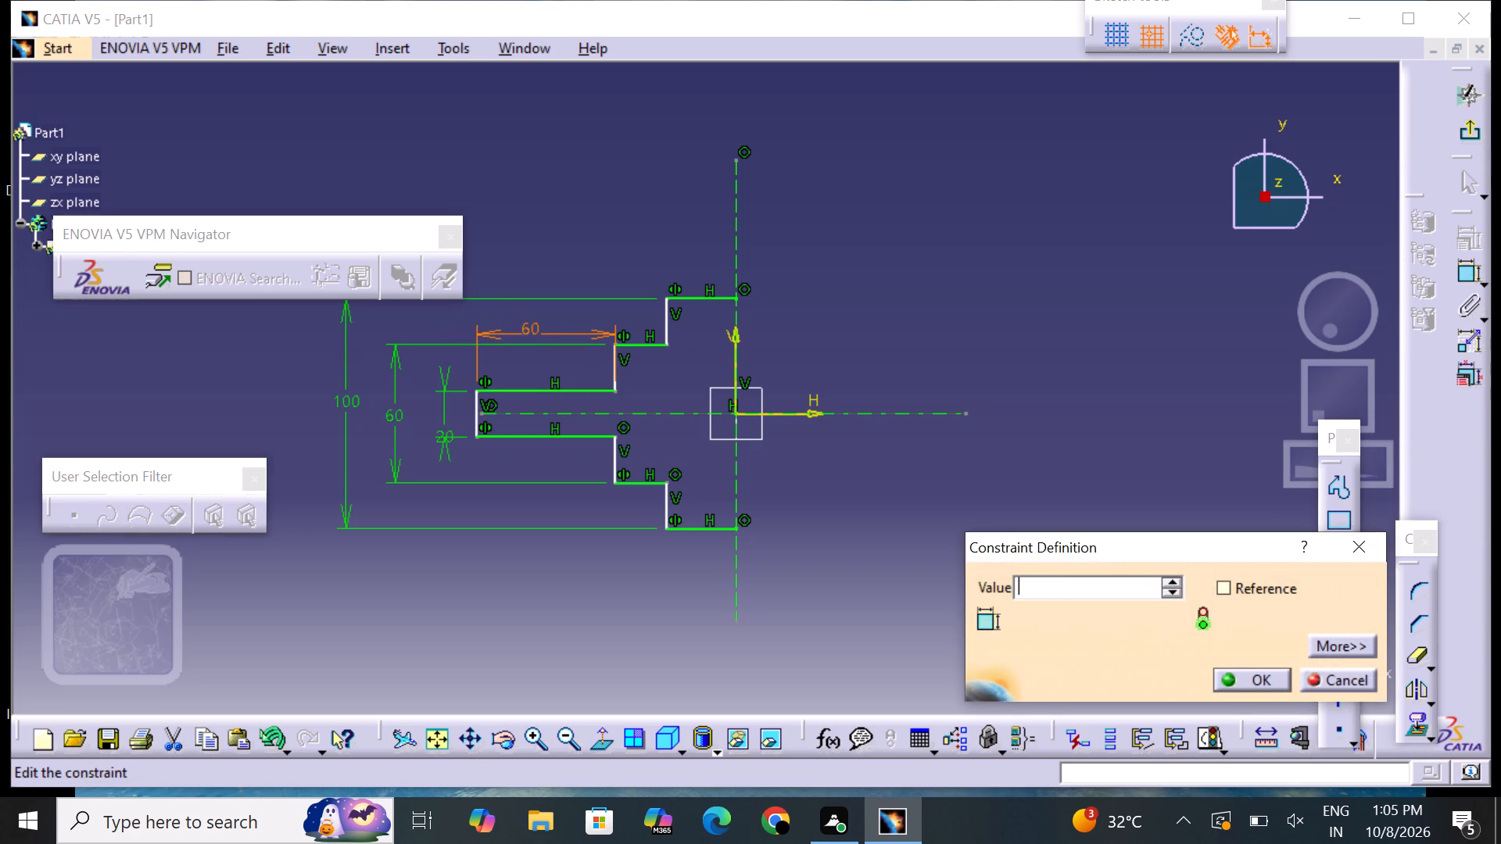
pyautogui.write('80')
pyautogui.press('Return')
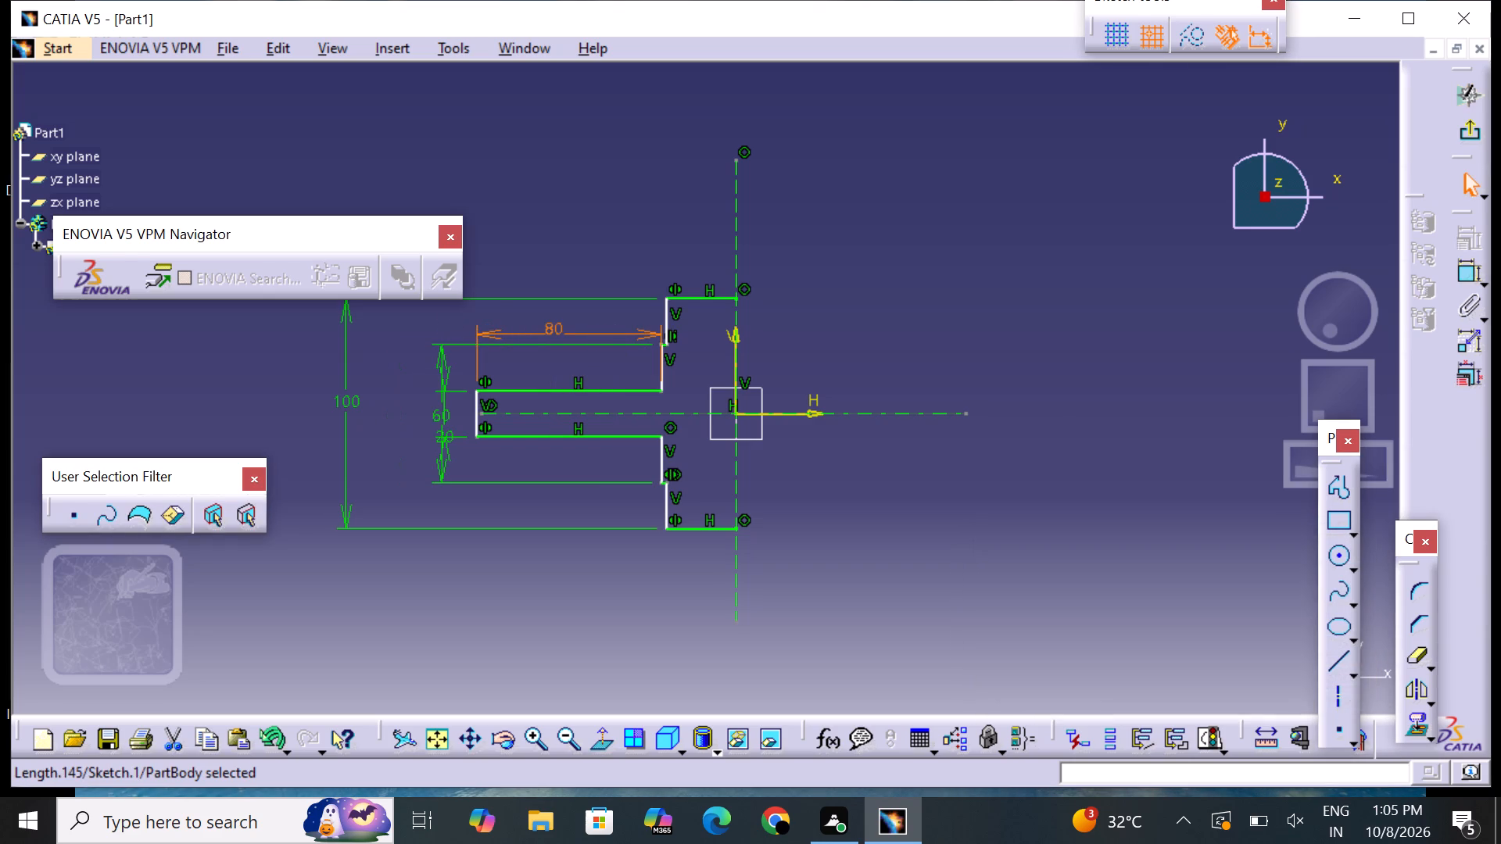
pyautogui.click(857, 345)
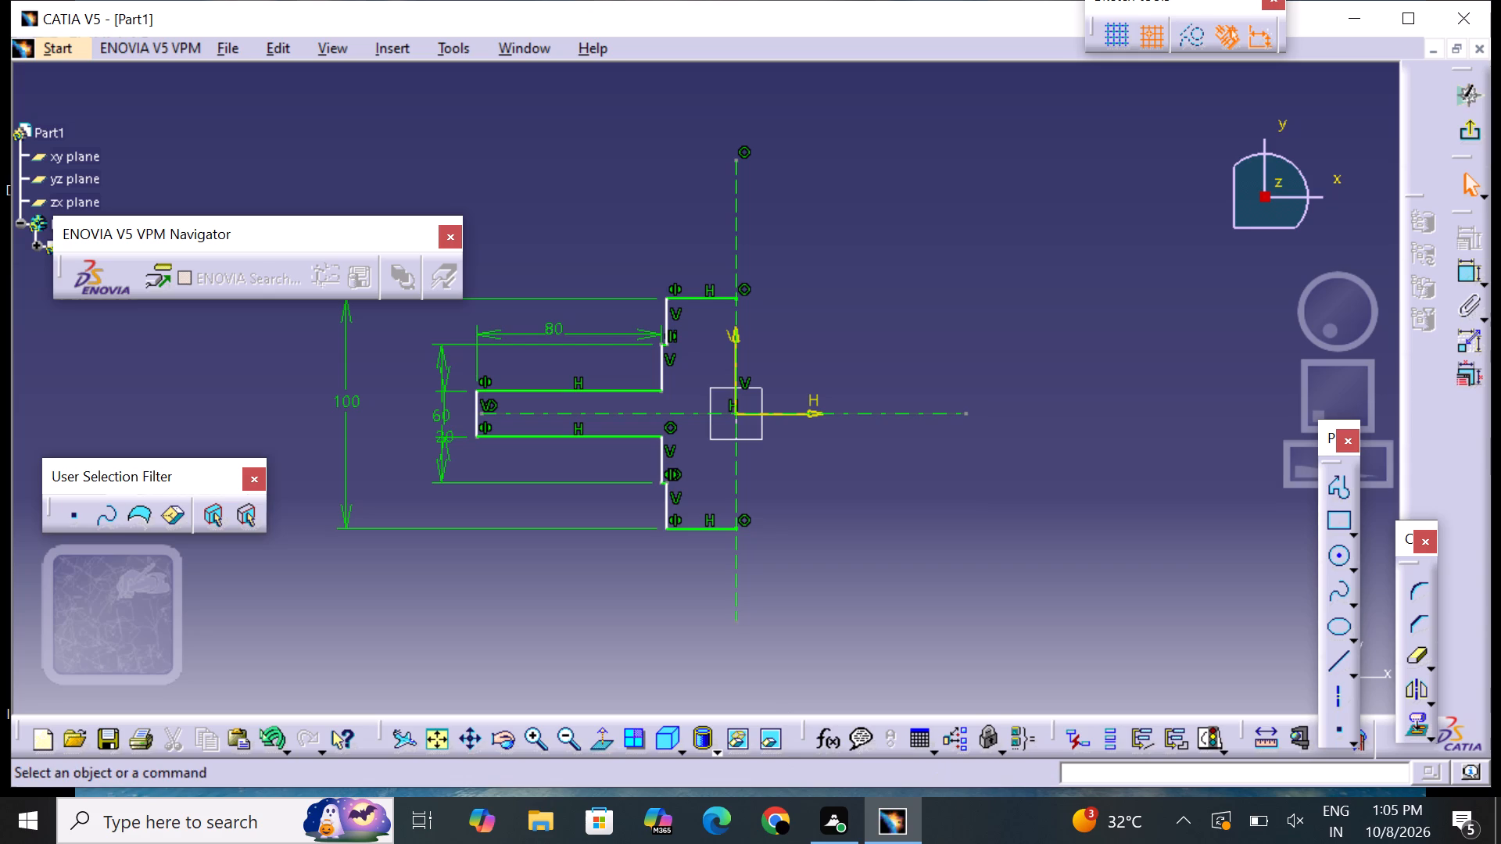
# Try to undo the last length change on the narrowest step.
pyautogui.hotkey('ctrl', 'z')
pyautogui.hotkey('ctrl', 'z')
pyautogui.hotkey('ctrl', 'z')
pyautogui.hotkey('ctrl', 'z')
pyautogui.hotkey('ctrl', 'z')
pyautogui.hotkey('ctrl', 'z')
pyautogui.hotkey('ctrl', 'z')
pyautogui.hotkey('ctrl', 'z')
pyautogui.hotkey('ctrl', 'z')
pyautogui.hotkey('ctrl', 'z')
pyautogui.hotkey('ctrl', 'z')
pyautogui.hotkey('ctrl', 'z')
# Dimension the short upper horizontal edge of the middle step and set its length to 40 mm.
pyautogui.click(568, 737)
pyautogui.click(539, 738)
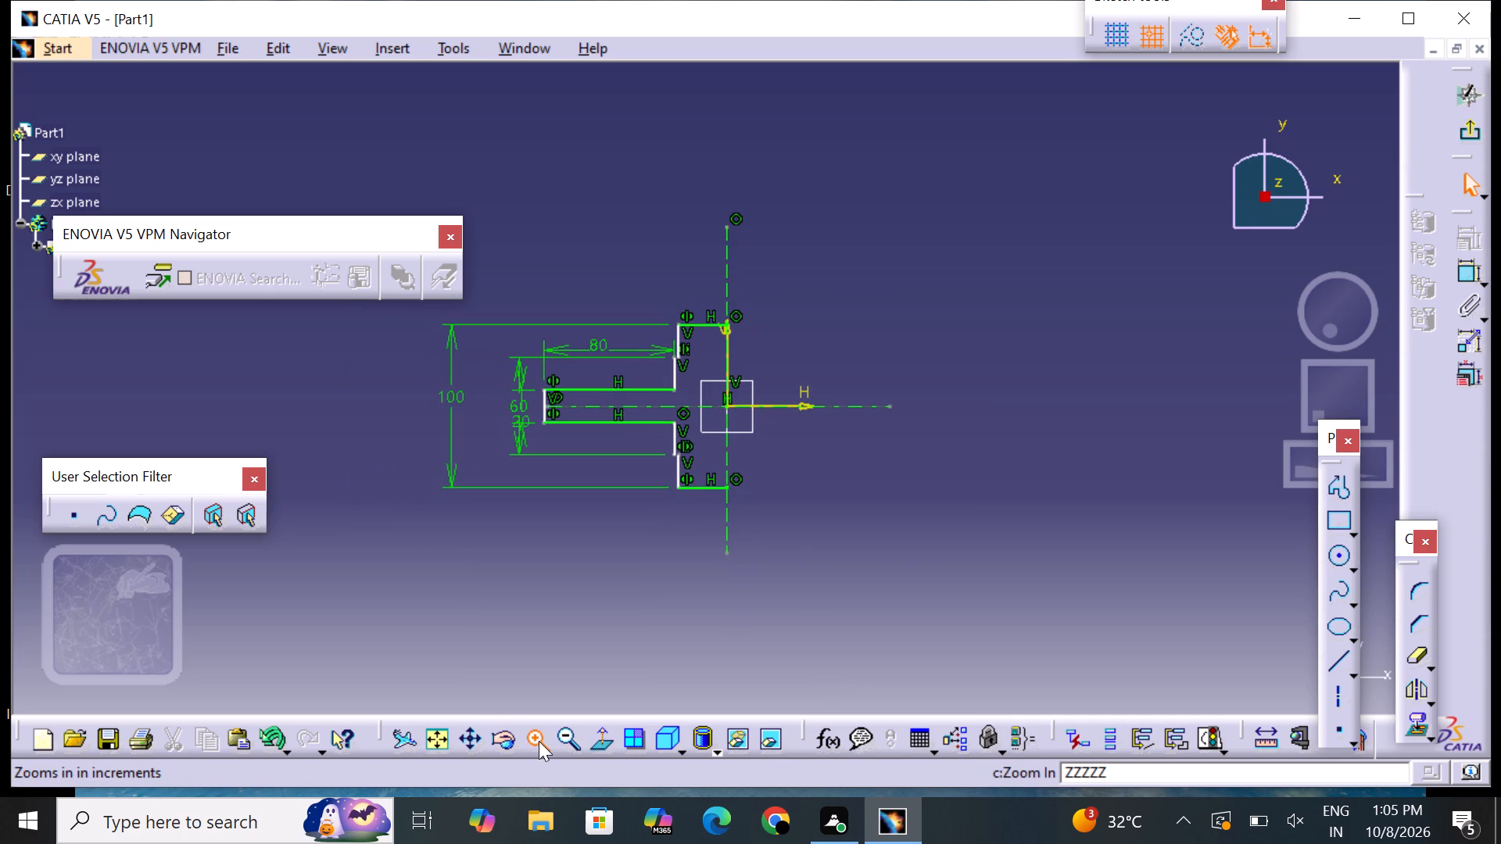
pyautogui.click(537, 742)
pyautogui.click(532, 742)
pyautogui.doubleClick(528, 742)
pyautogui.click(518, 746)
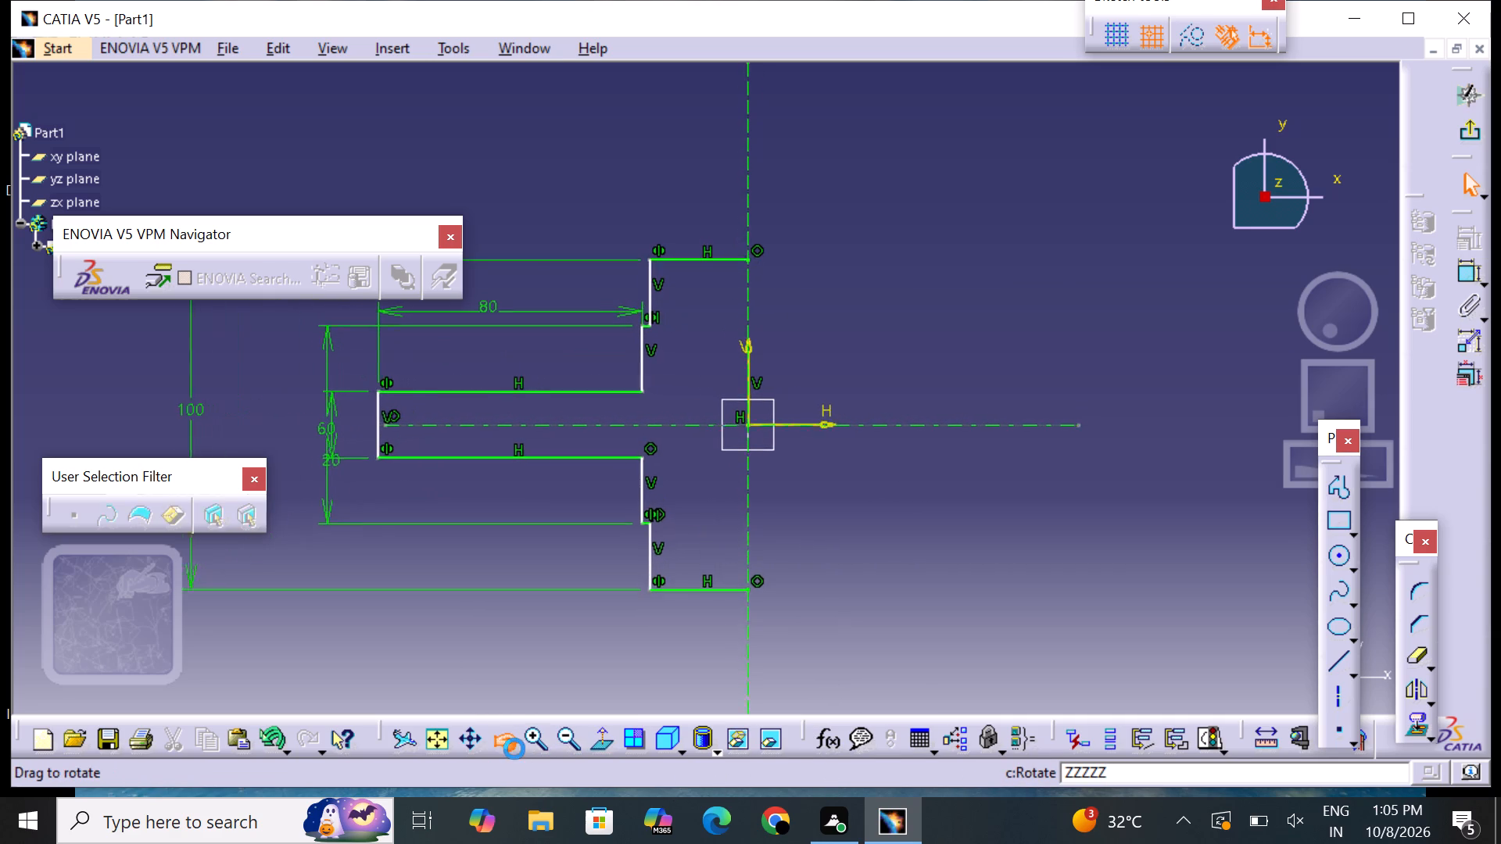
pyautogui.doubleClick(514, 750)
pyautogui.doubleClick(526, 735)
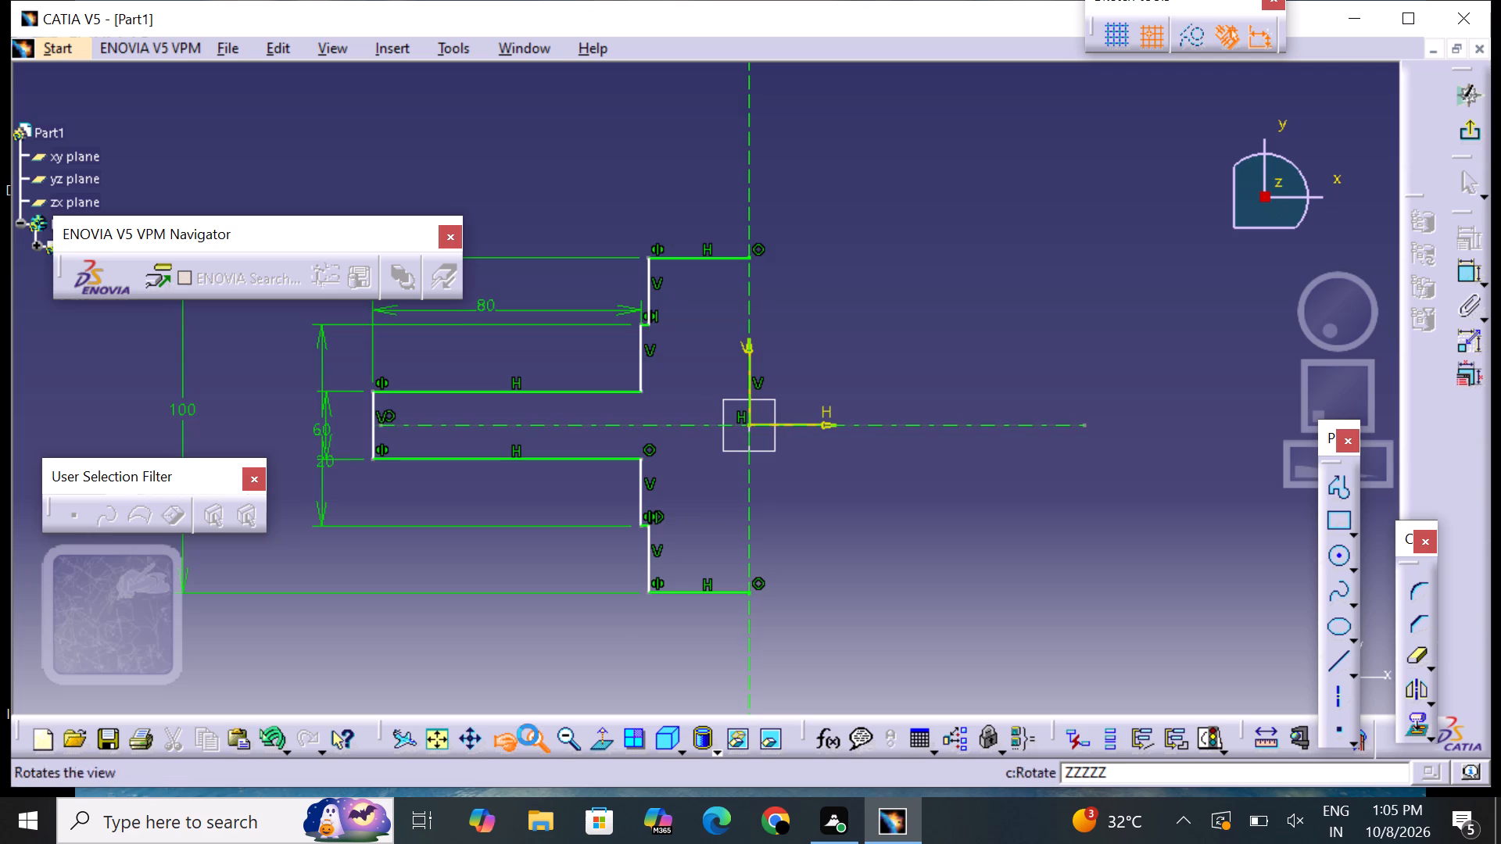
pyautogui.click(526, 736)
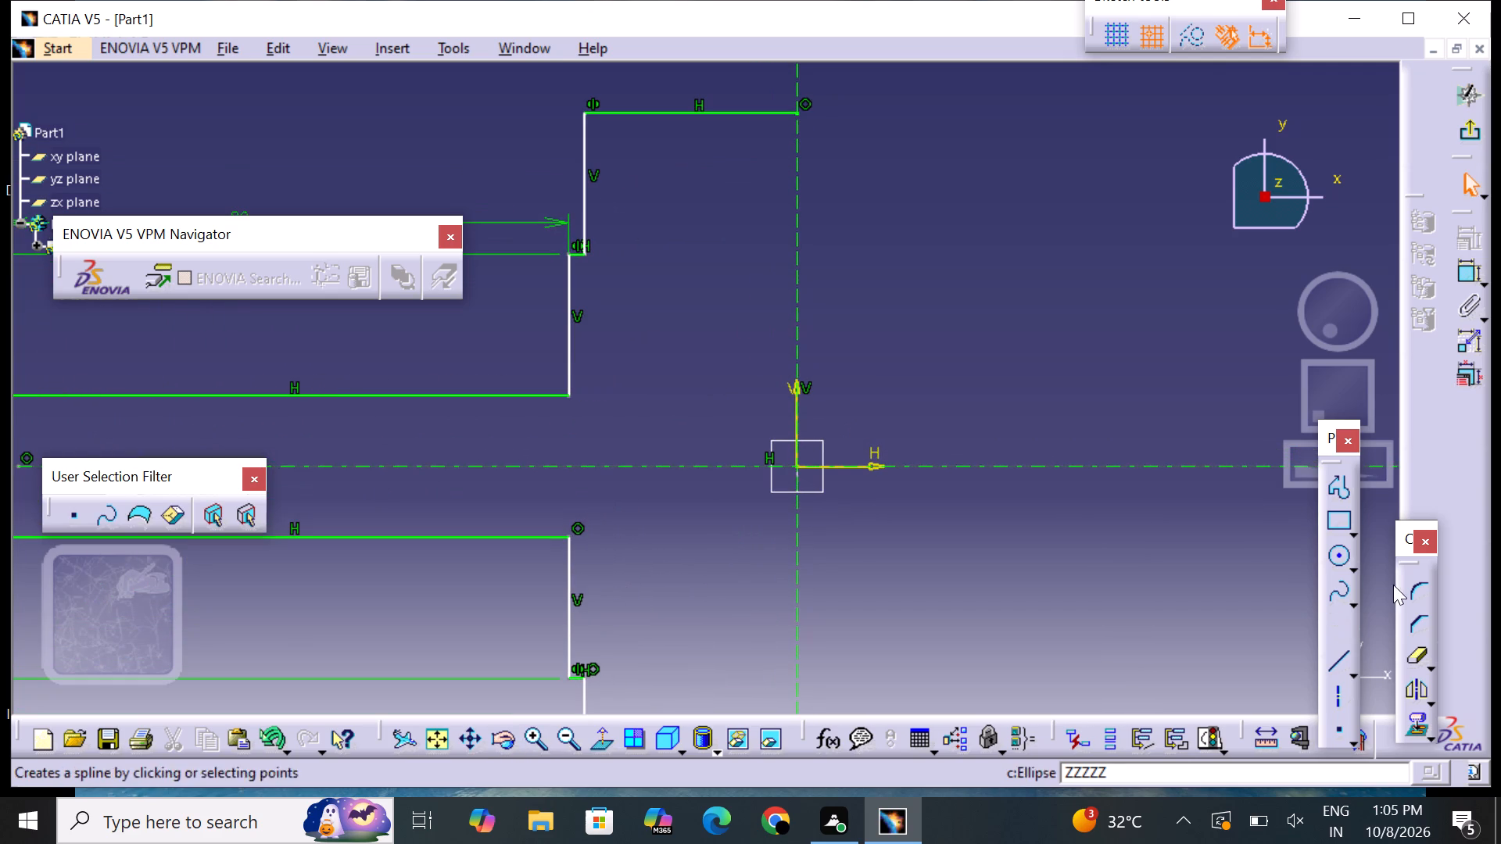
pyautogui.click(1467, 277)
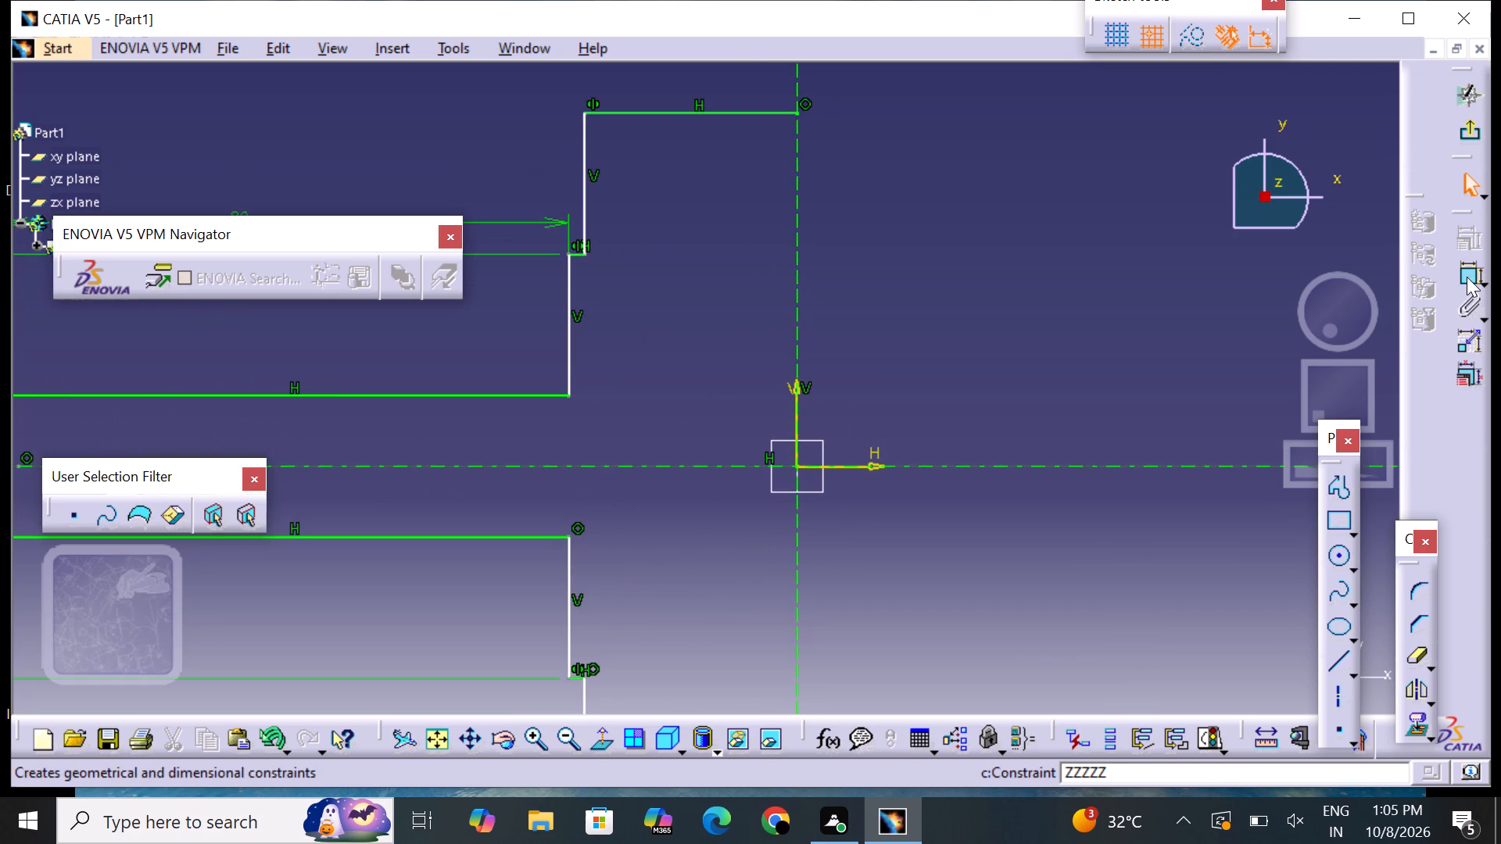
pyautogui.click(575, 253)
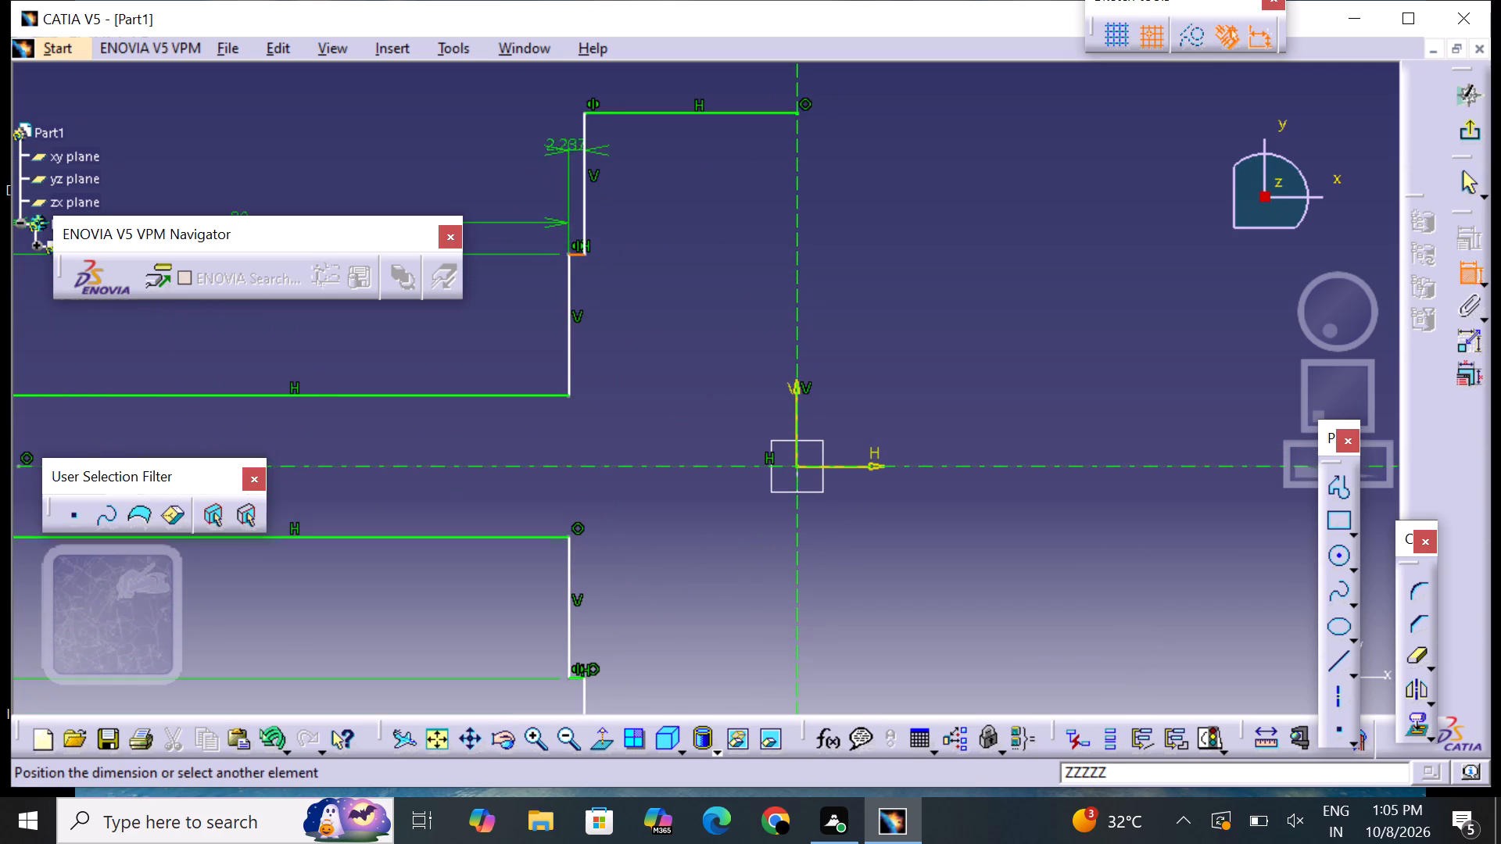
pyautogui.click(560, 127)
pyautogui.doubleClick(560, 120)
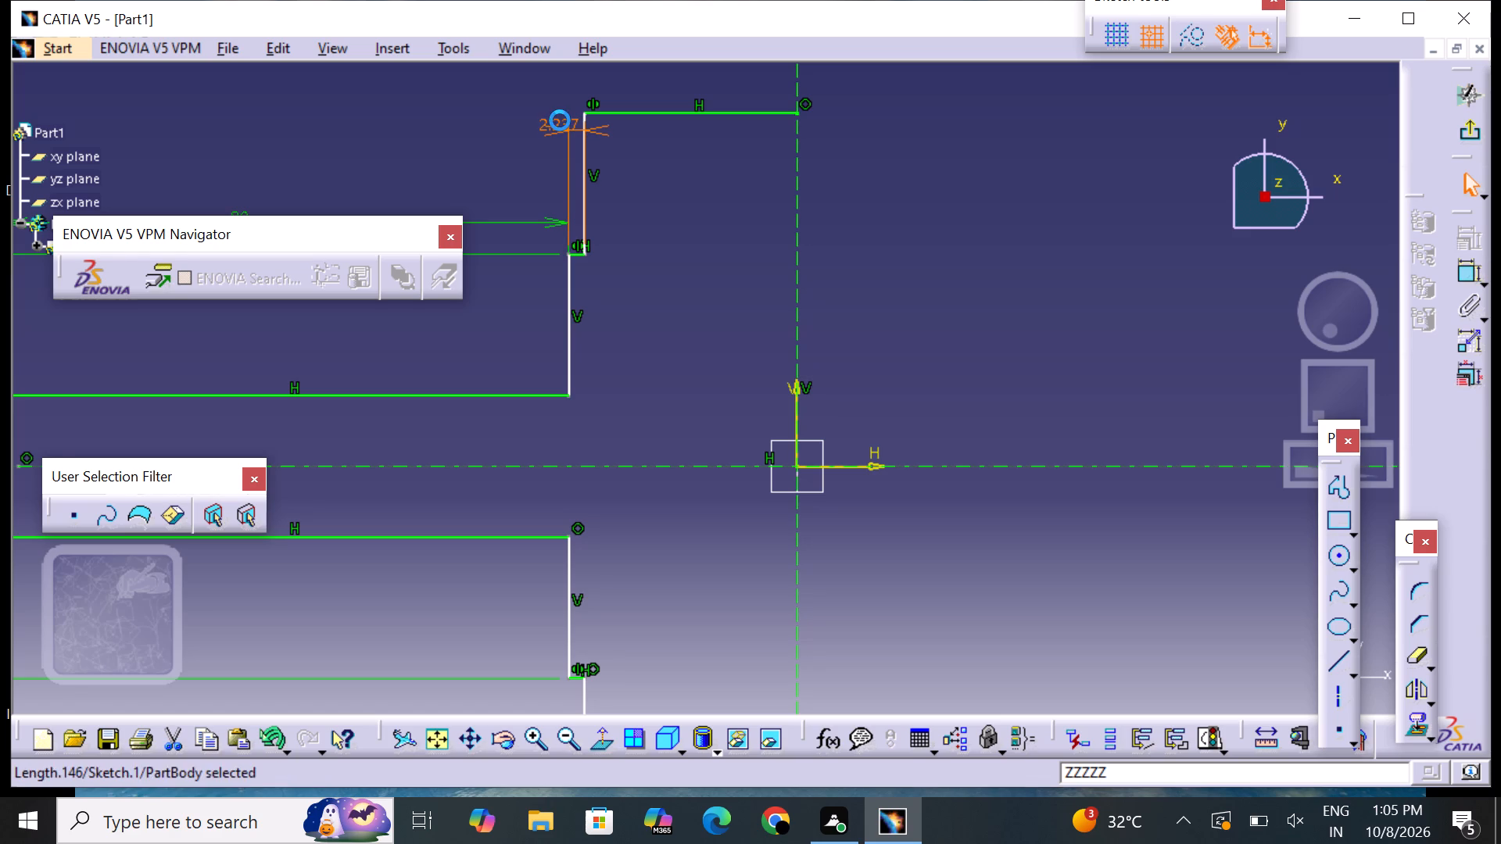
pyautogui.press('BackSpace')
pyautogui.write('40')
pyautogui.press('Return')
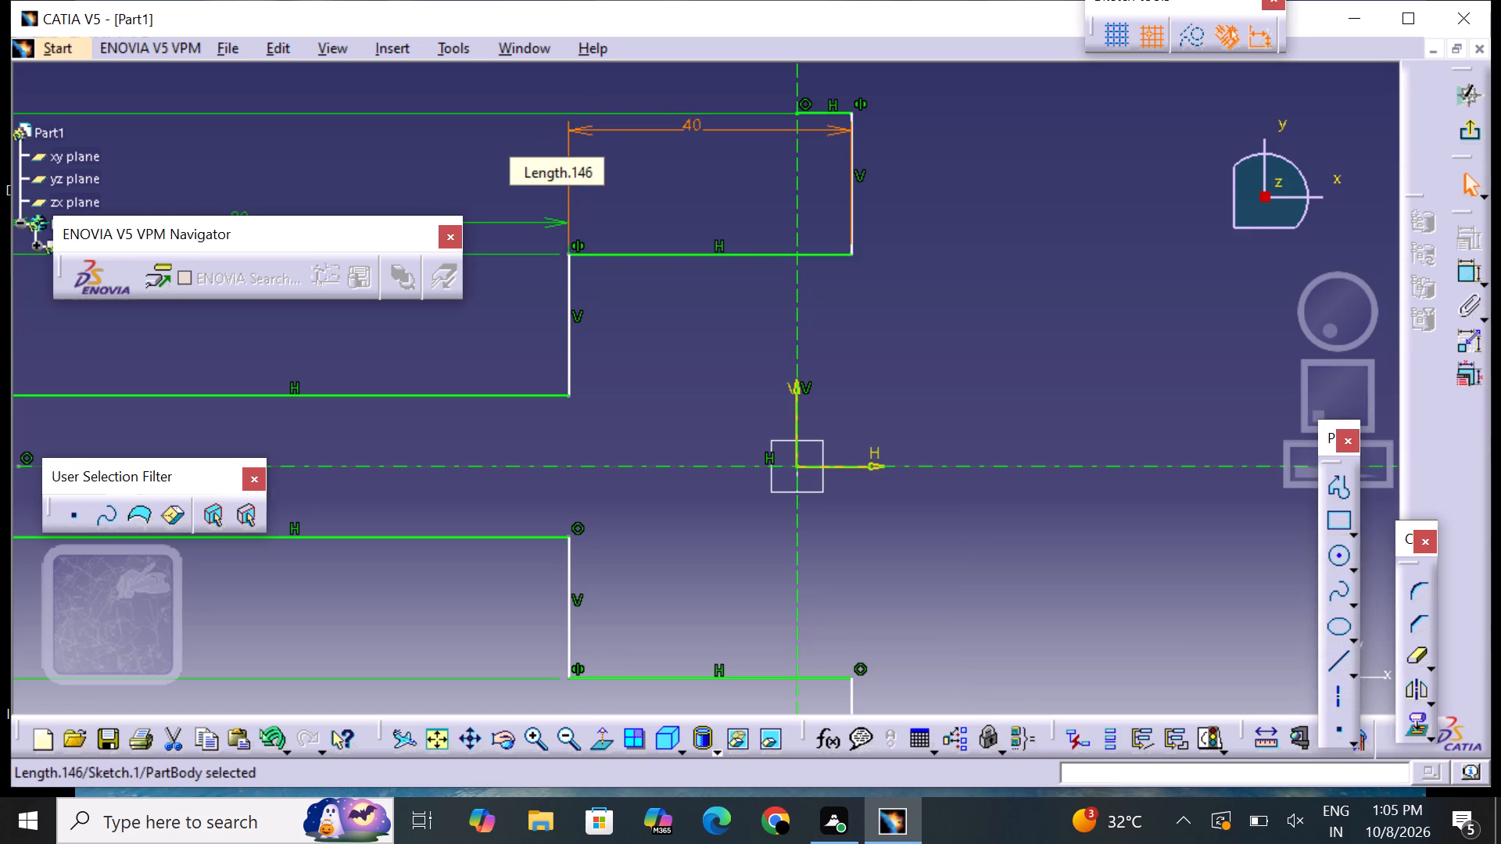
pyautogui.click(937, 240)
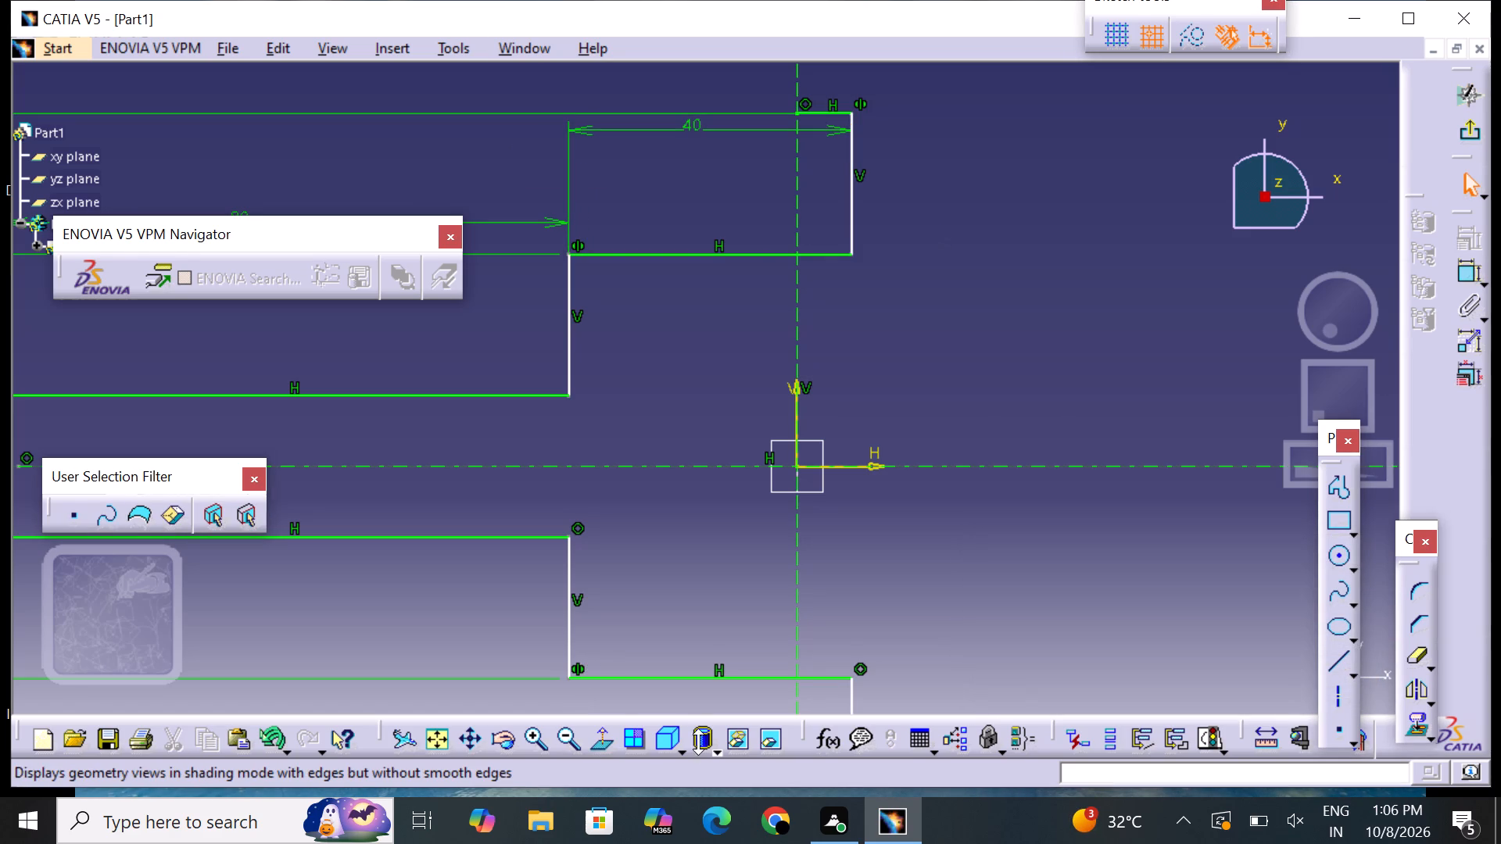
# Move the half profile along the horizontal axis until the 100 mm step's vertical edges lie about 20 mm left of the vertical axis.
pyautogui.click(569, 735)
pyautogui.click(570, 735)
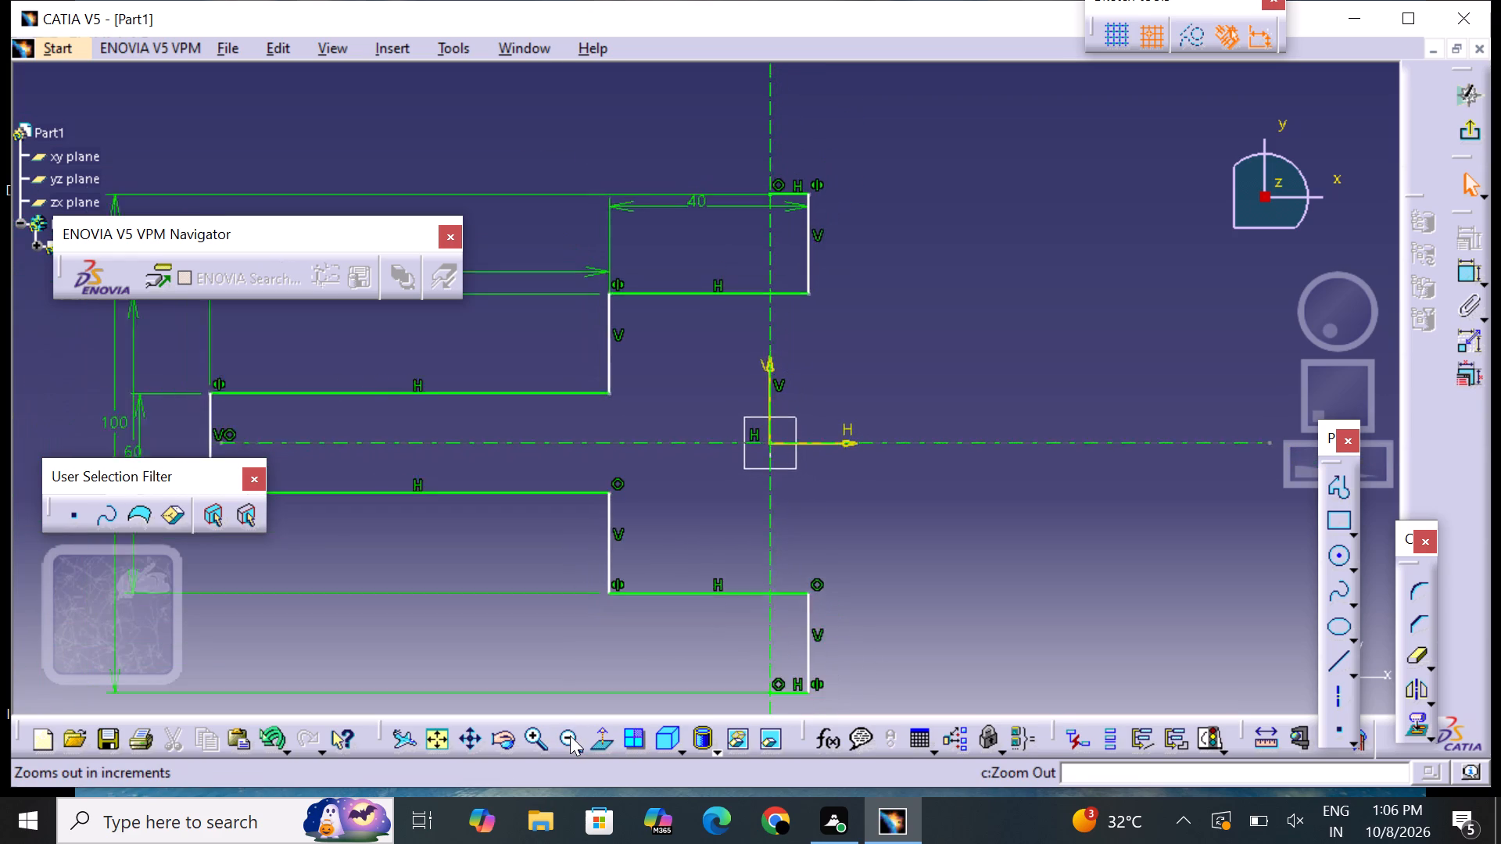
pyautogui.click(570, 735)
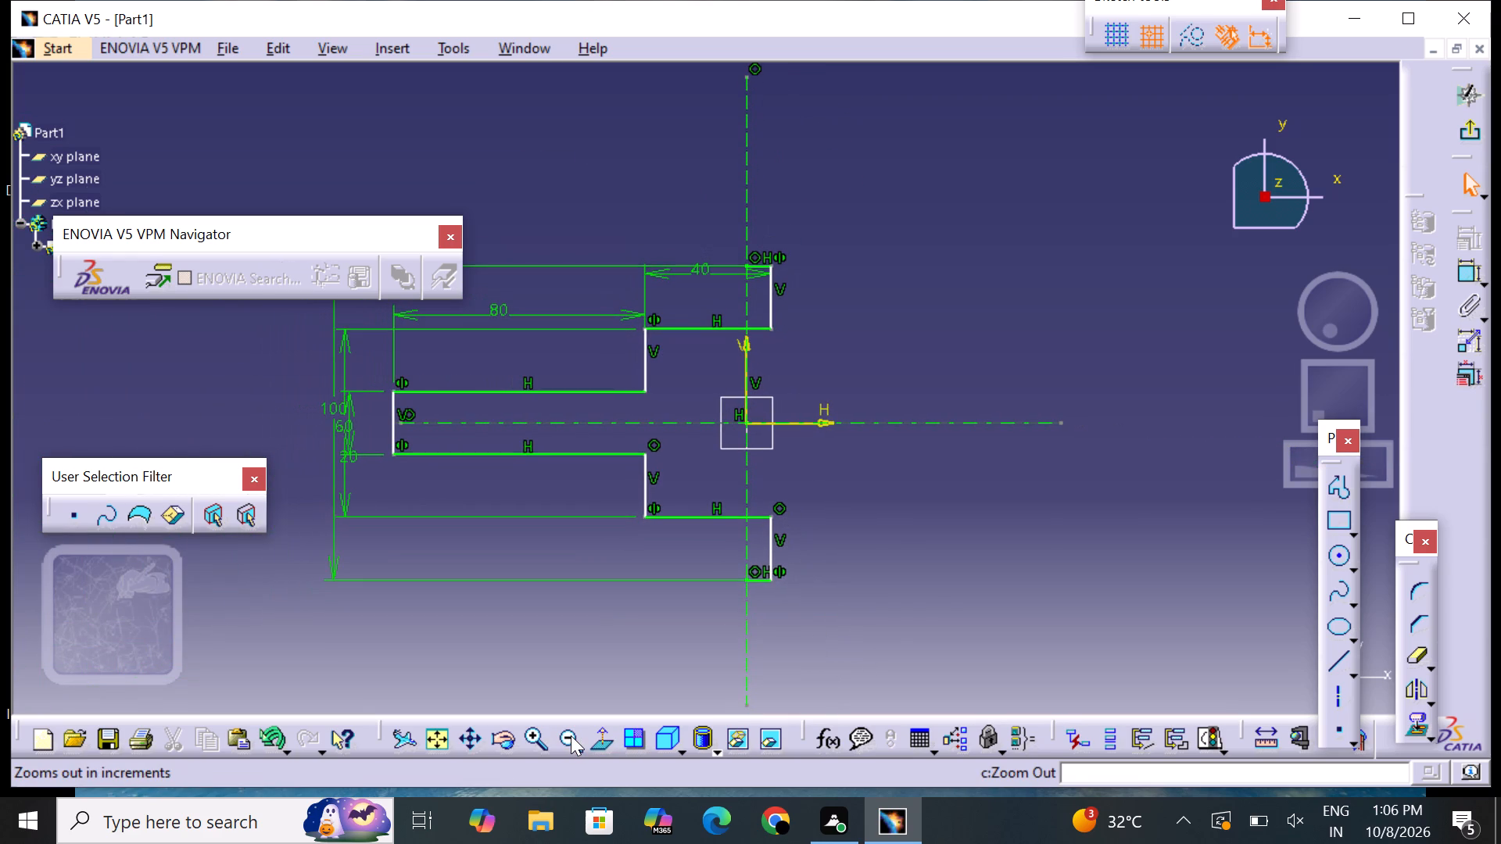
pyautogui.click(571, 735)
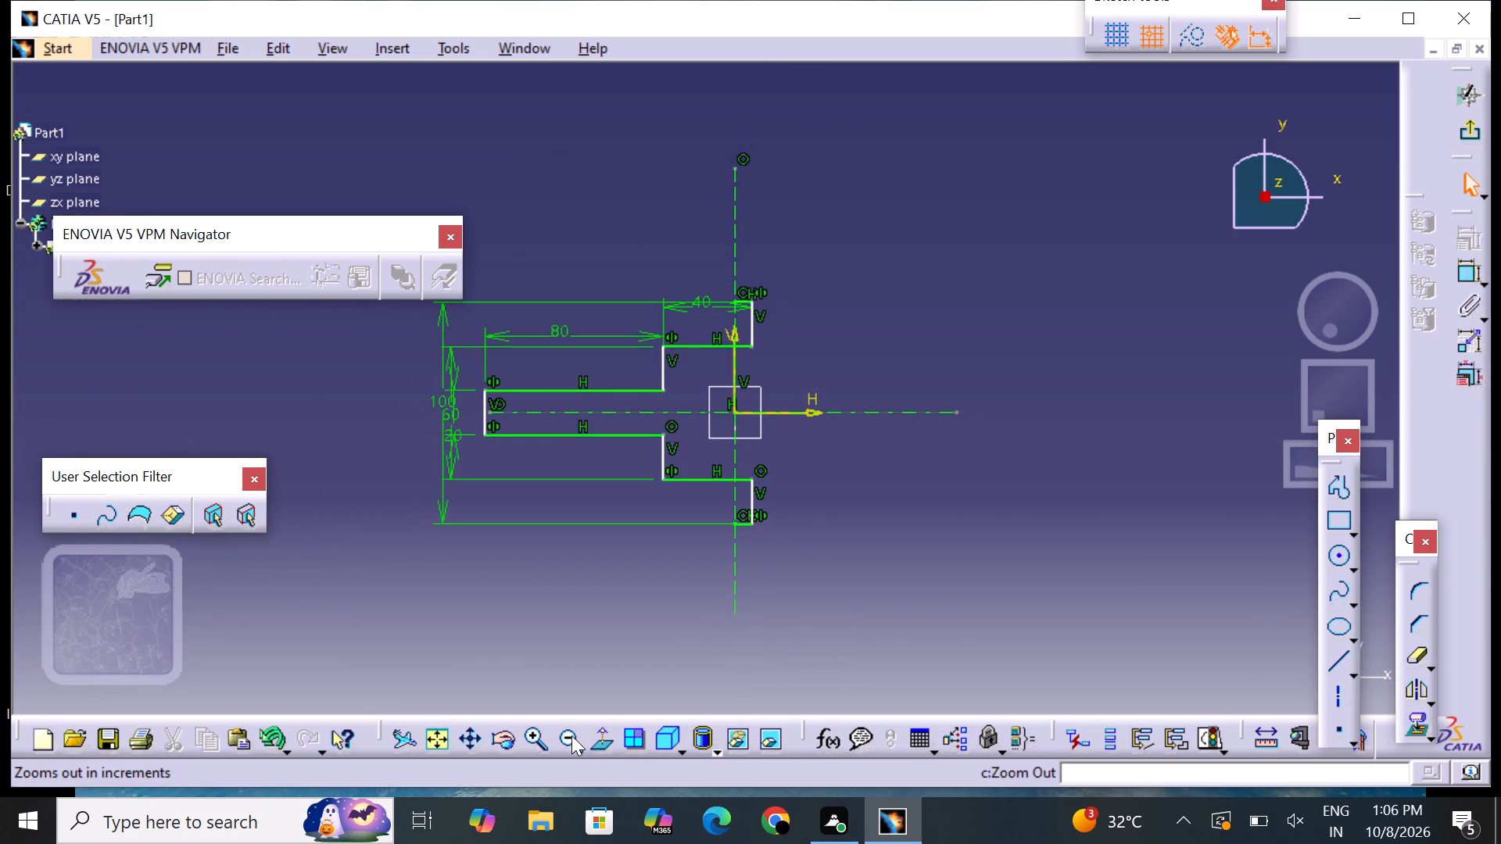
pyautogui.click(754, 356)
pyautogui.moveTo(754, 356); pyautogui.dragTo(765, 342)
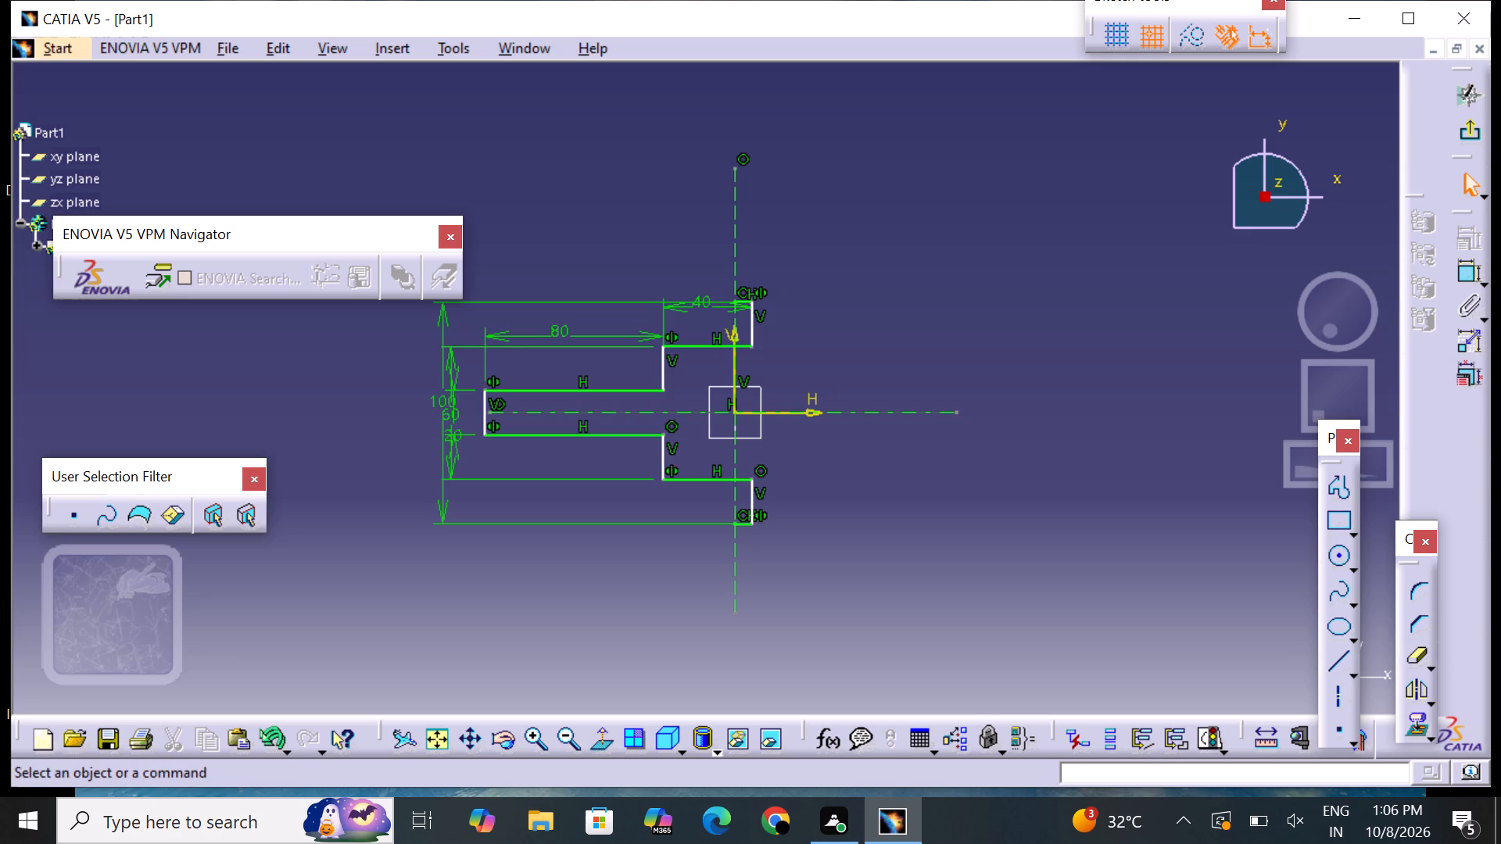
pyautogui.moveTo(753, 327); pyautogui.dragTo(761, 329, button='middle')
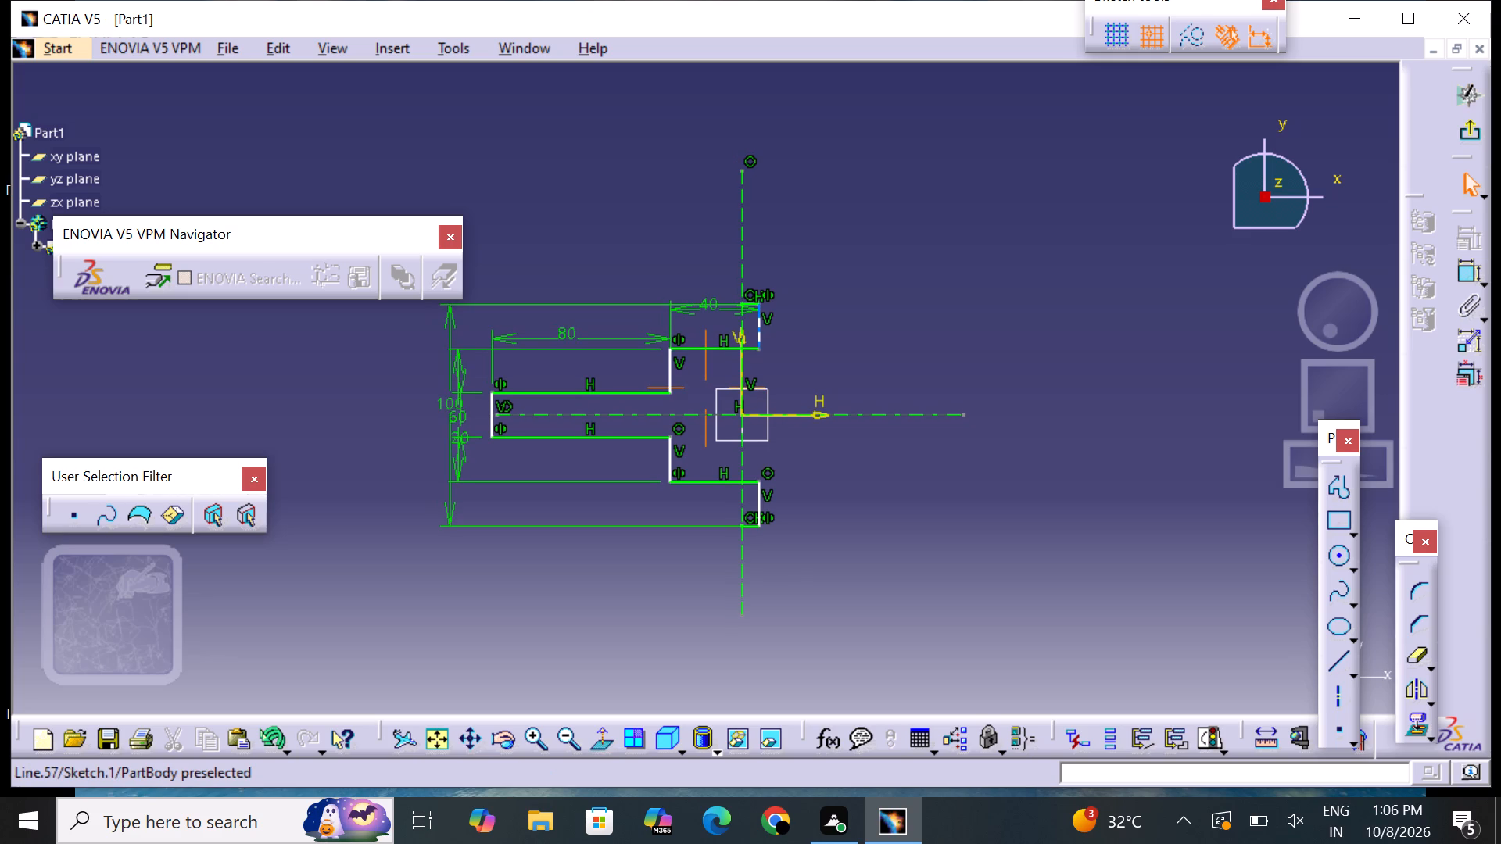
pyautogui.moveTo(761, 329); pyautogui.dragTo(722, 325, button='middle')
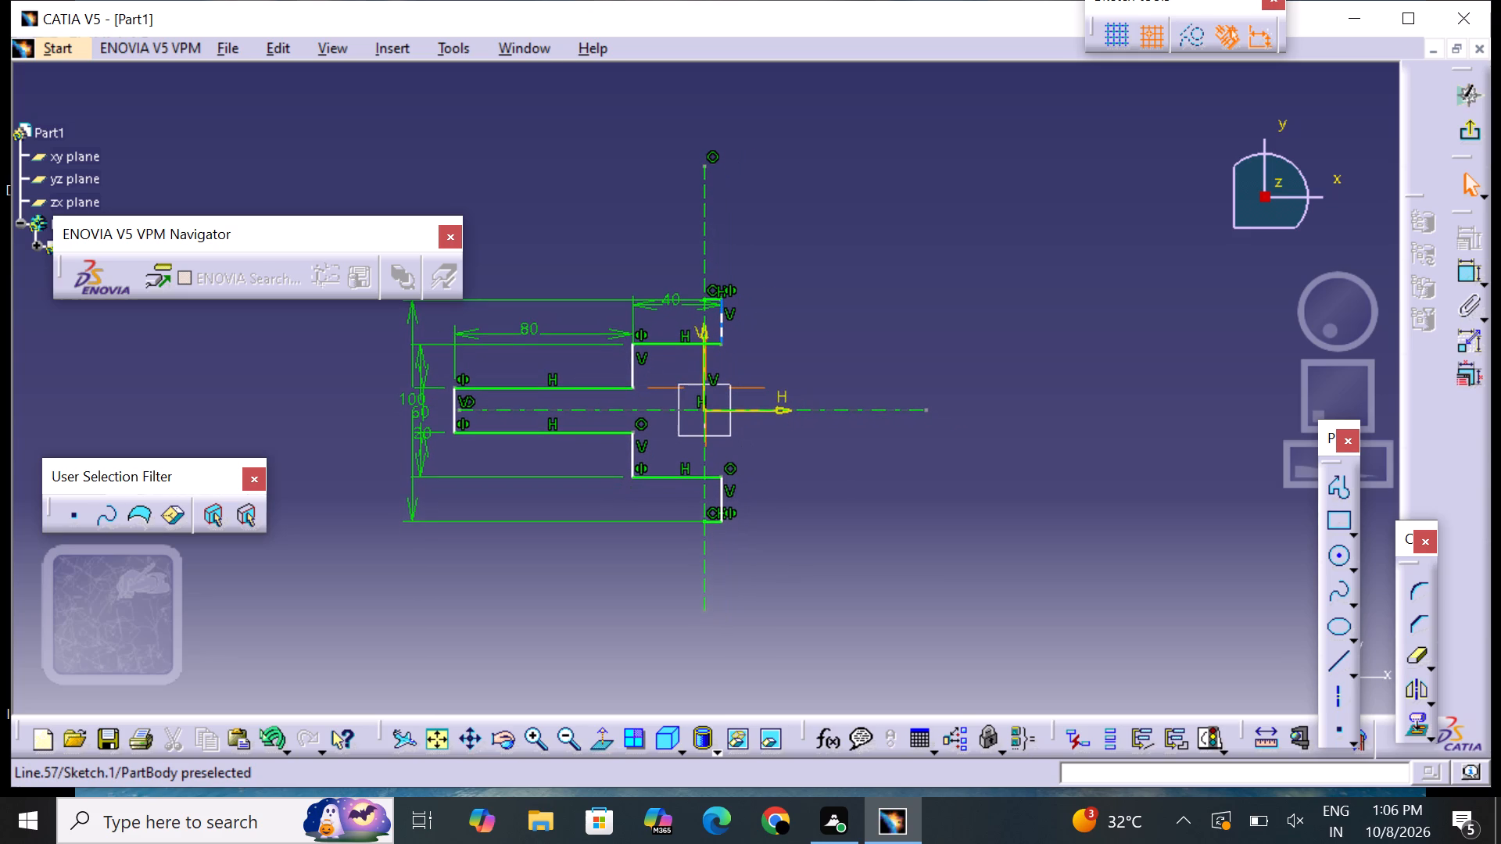
pyautogui.moveTo(722, 325); pyautogui.dragTo(722, 314, button='middle')
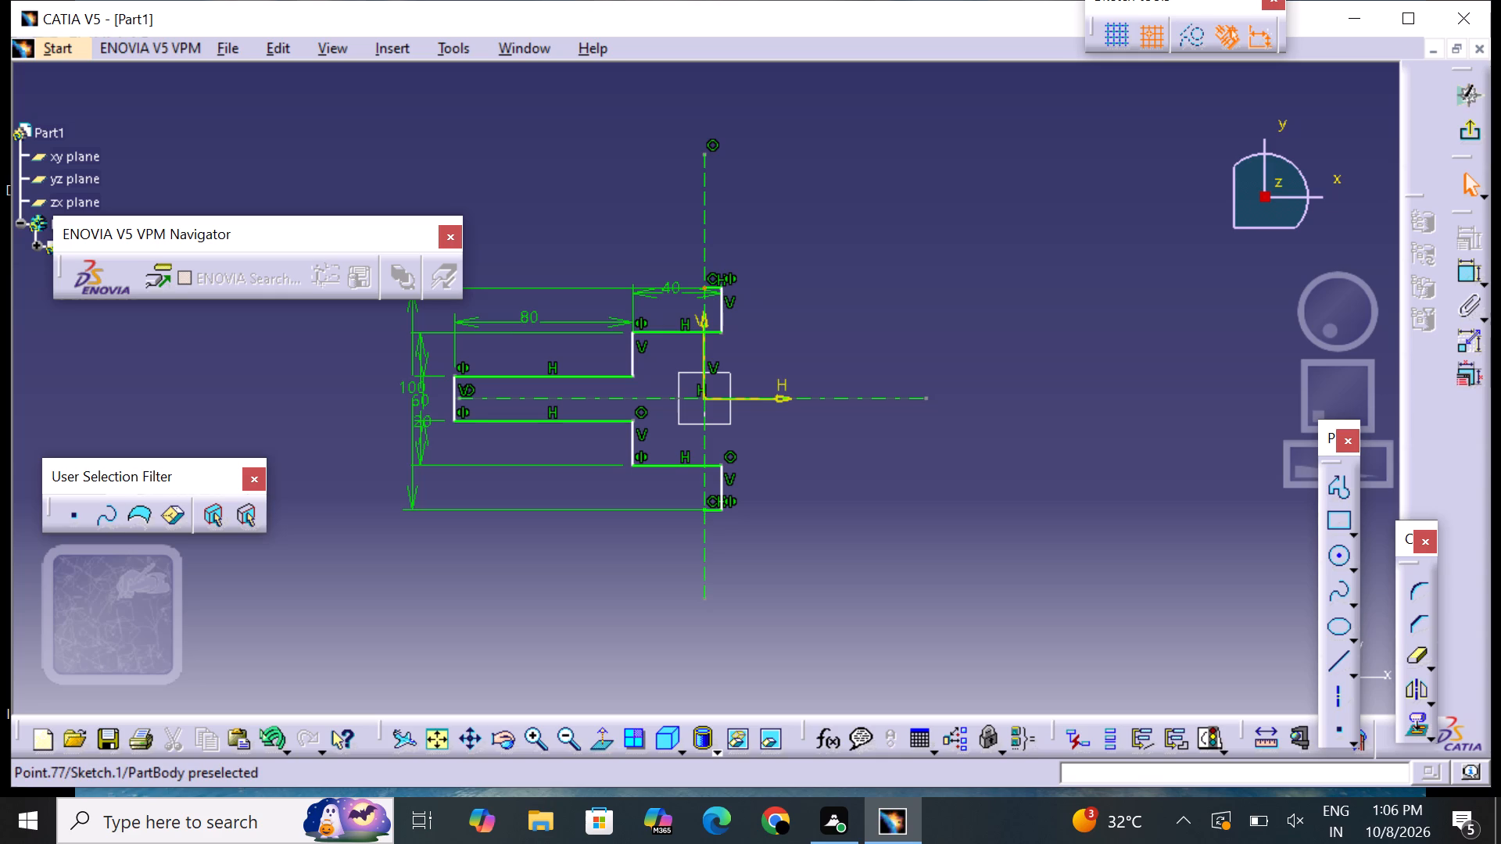
pyautogui.click(720, 324)
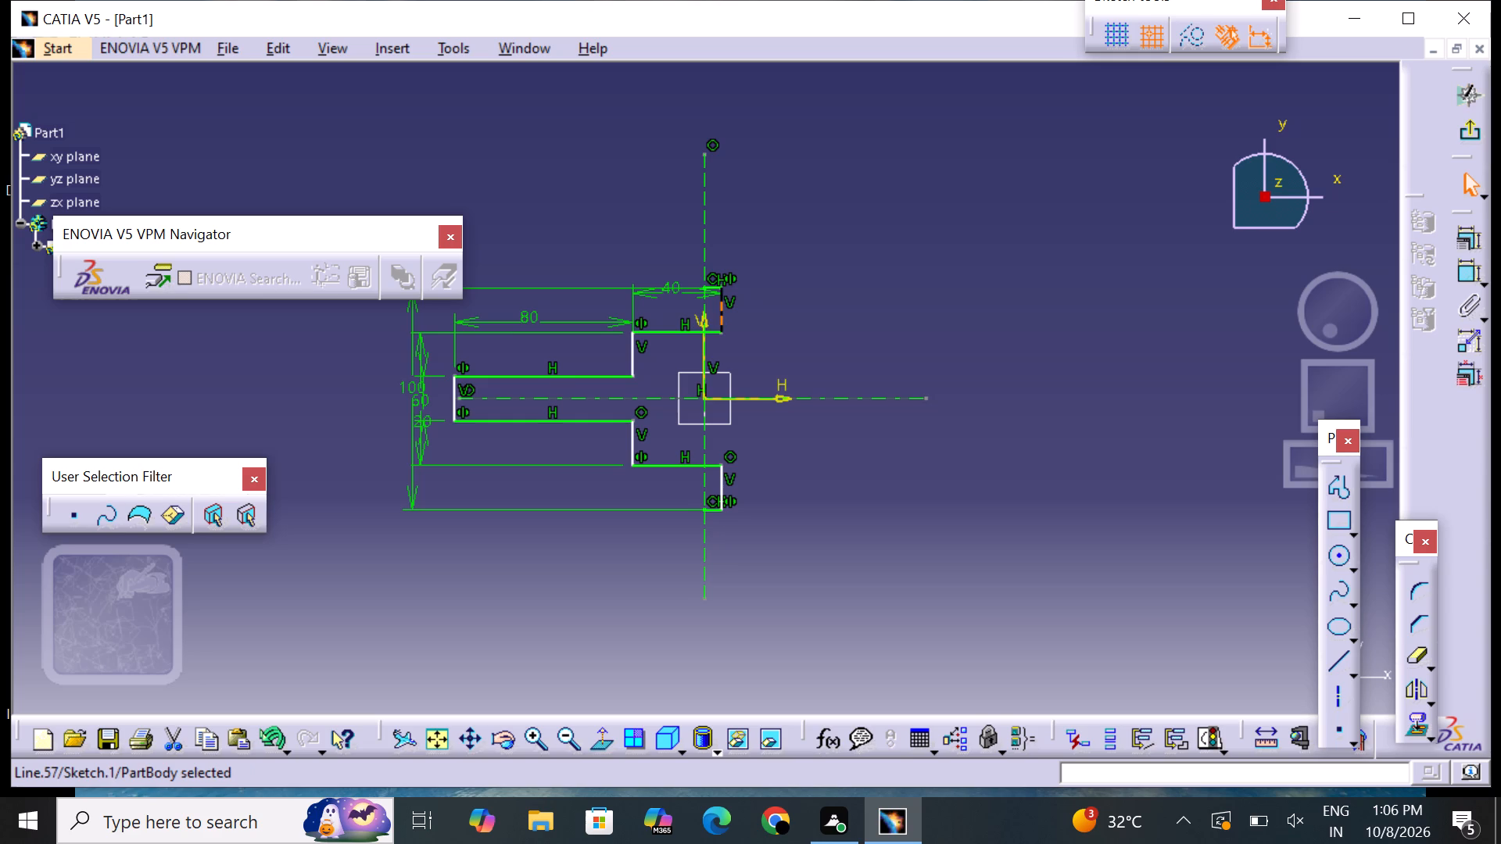
pyautogui.moveTo(732, 313); pyautogui.dragTo(708, 319, button='middle')
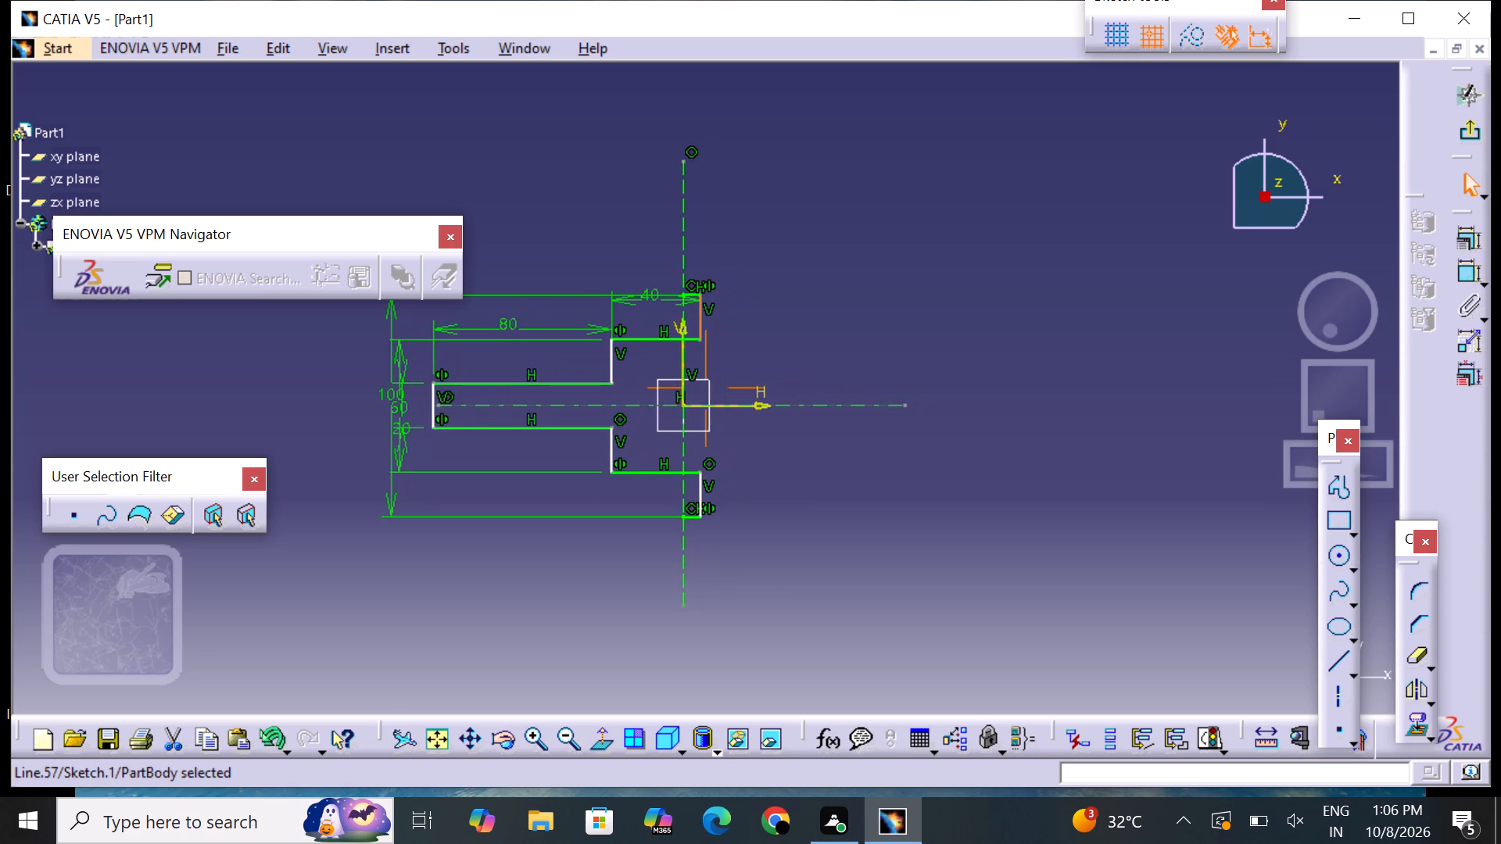
pyautogui.moveTo(708, 319); pyautogui.dragTo(720, 297, button='middle')
pyautogui.moveTo(711, 288); pyautogui.dragTo(715, 288)
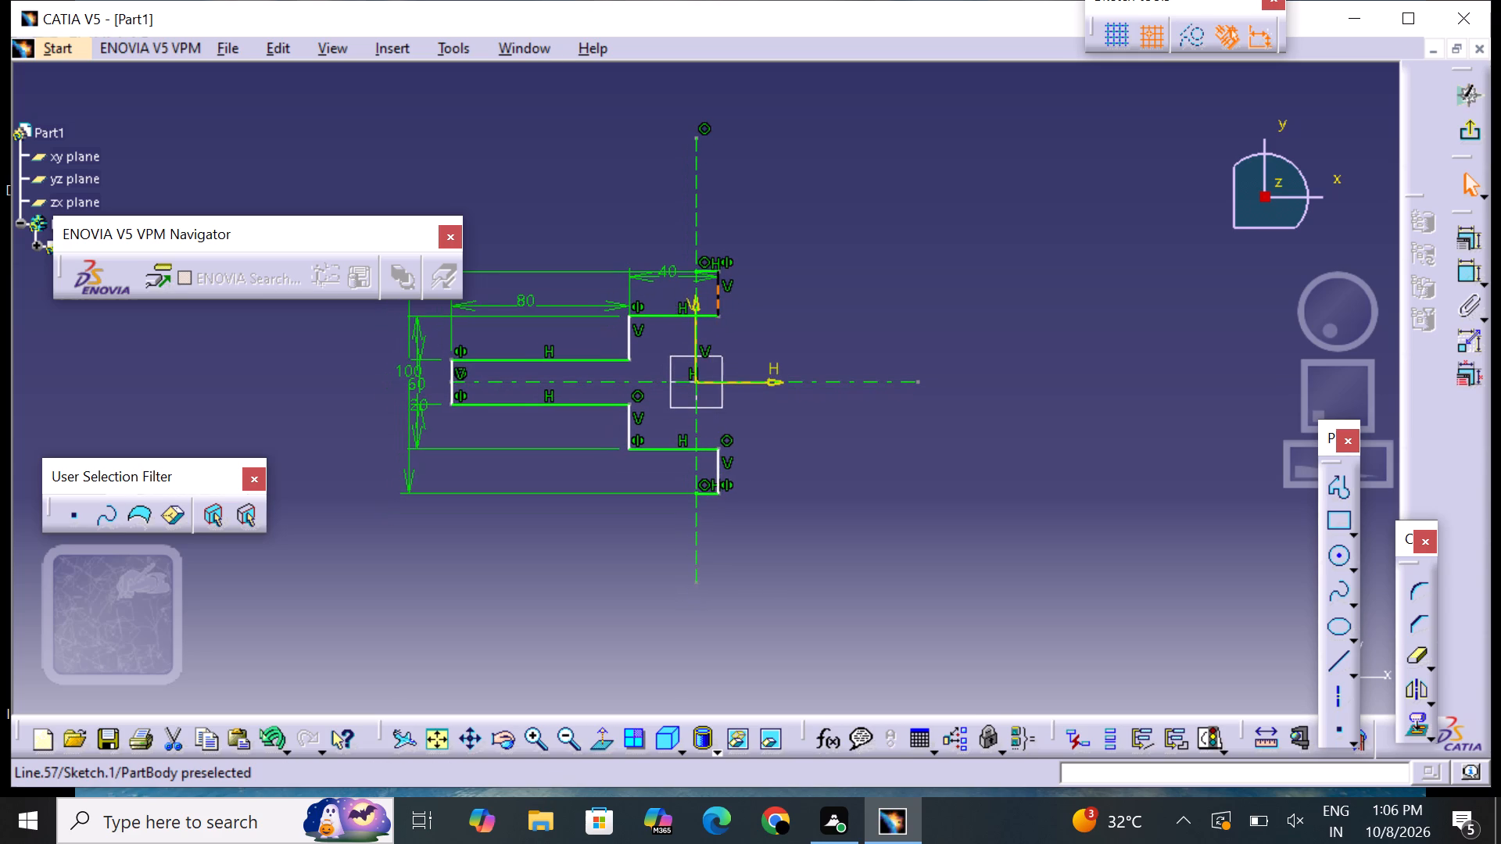
pyautogui.moveTo(715, 288); pyautogui.dragTo(687, 299)
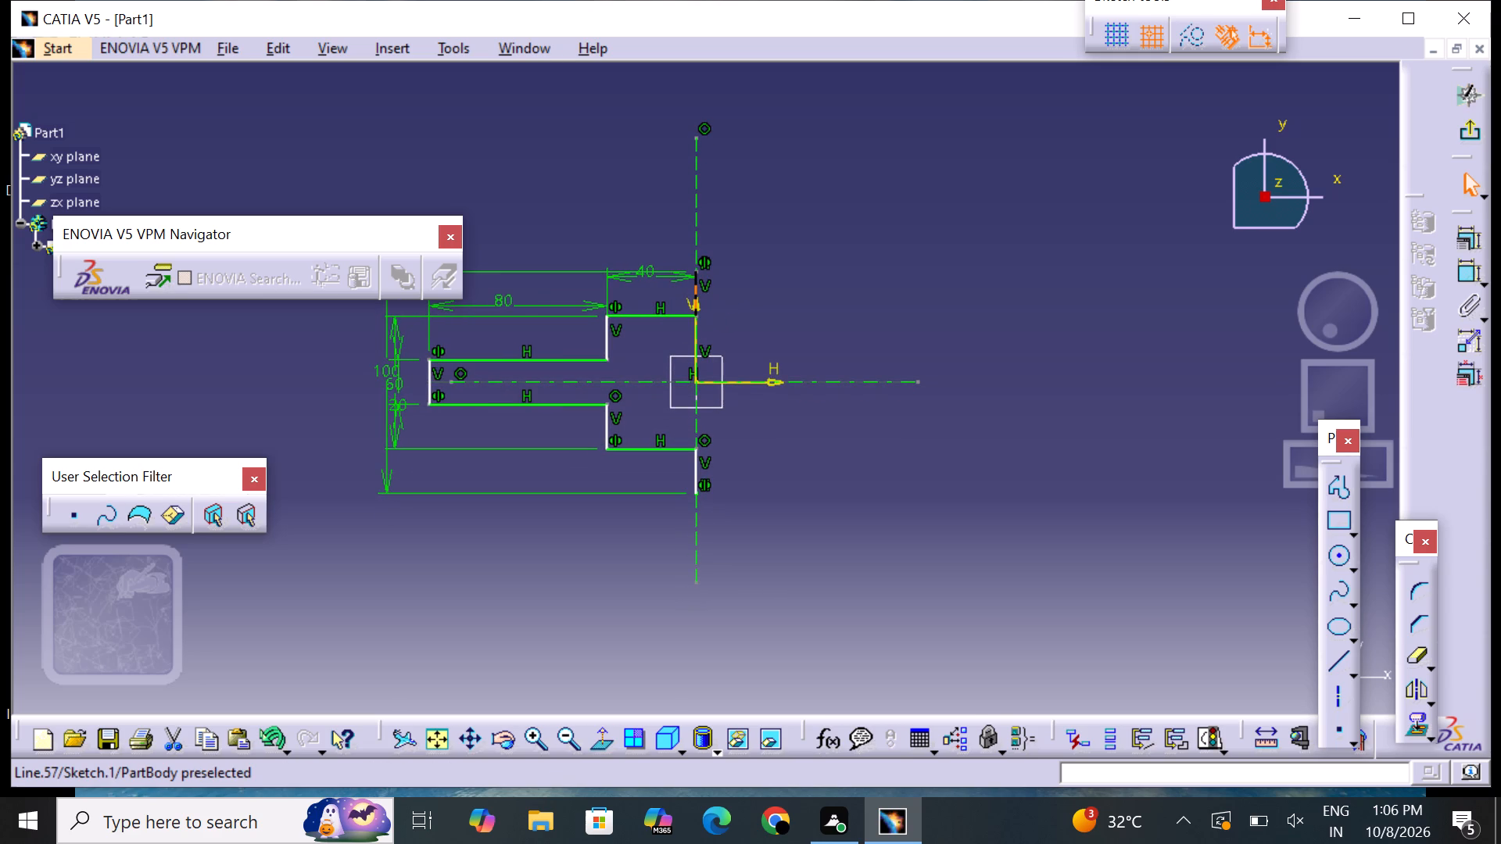
pyautogui.moveTo(687, 299); pyautogui.dragTo(684, 299)
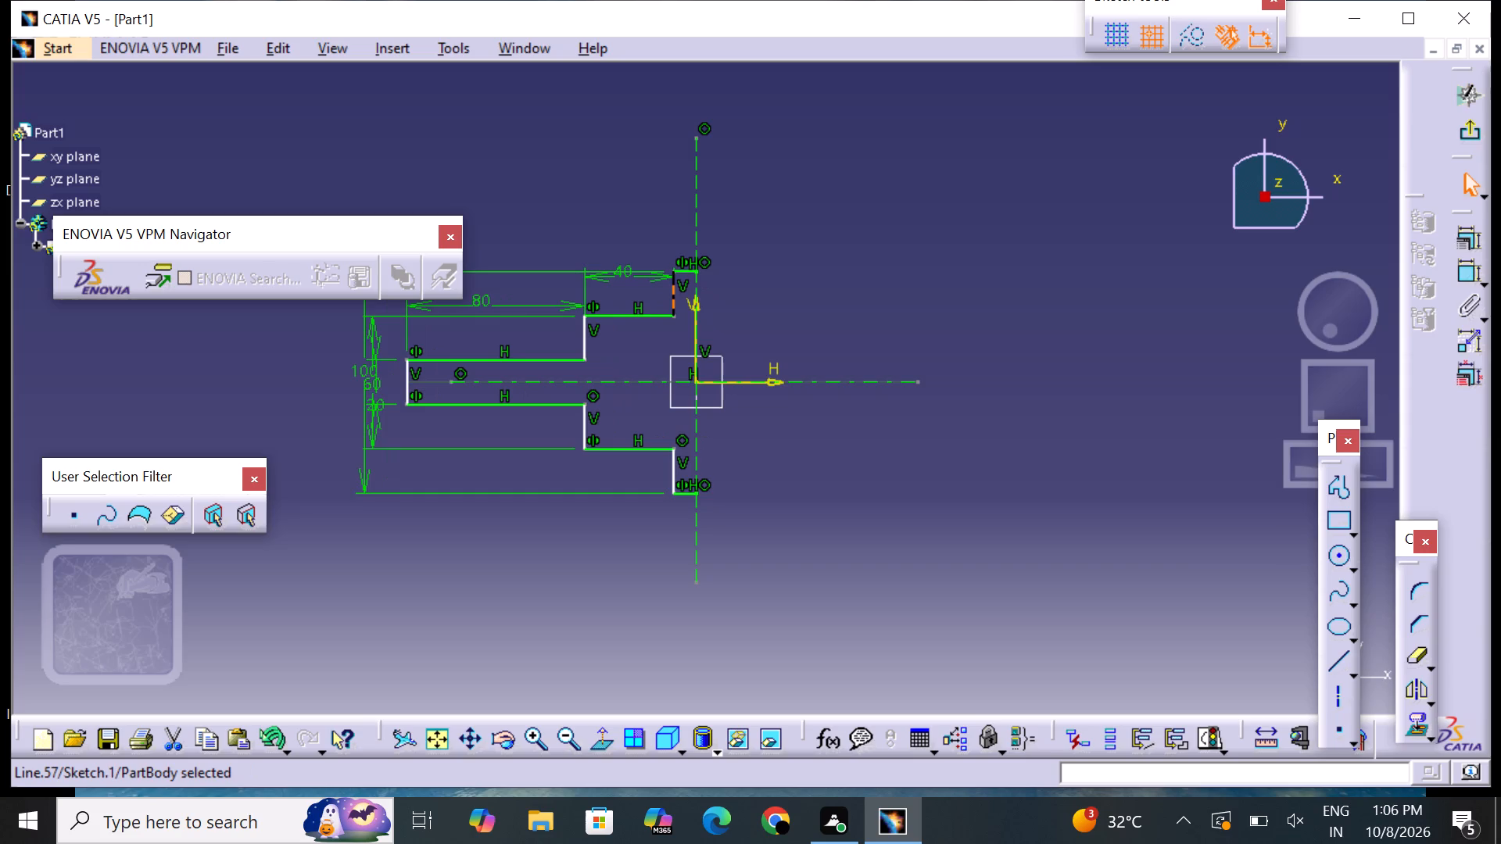
pyautogui.click(754, 266)
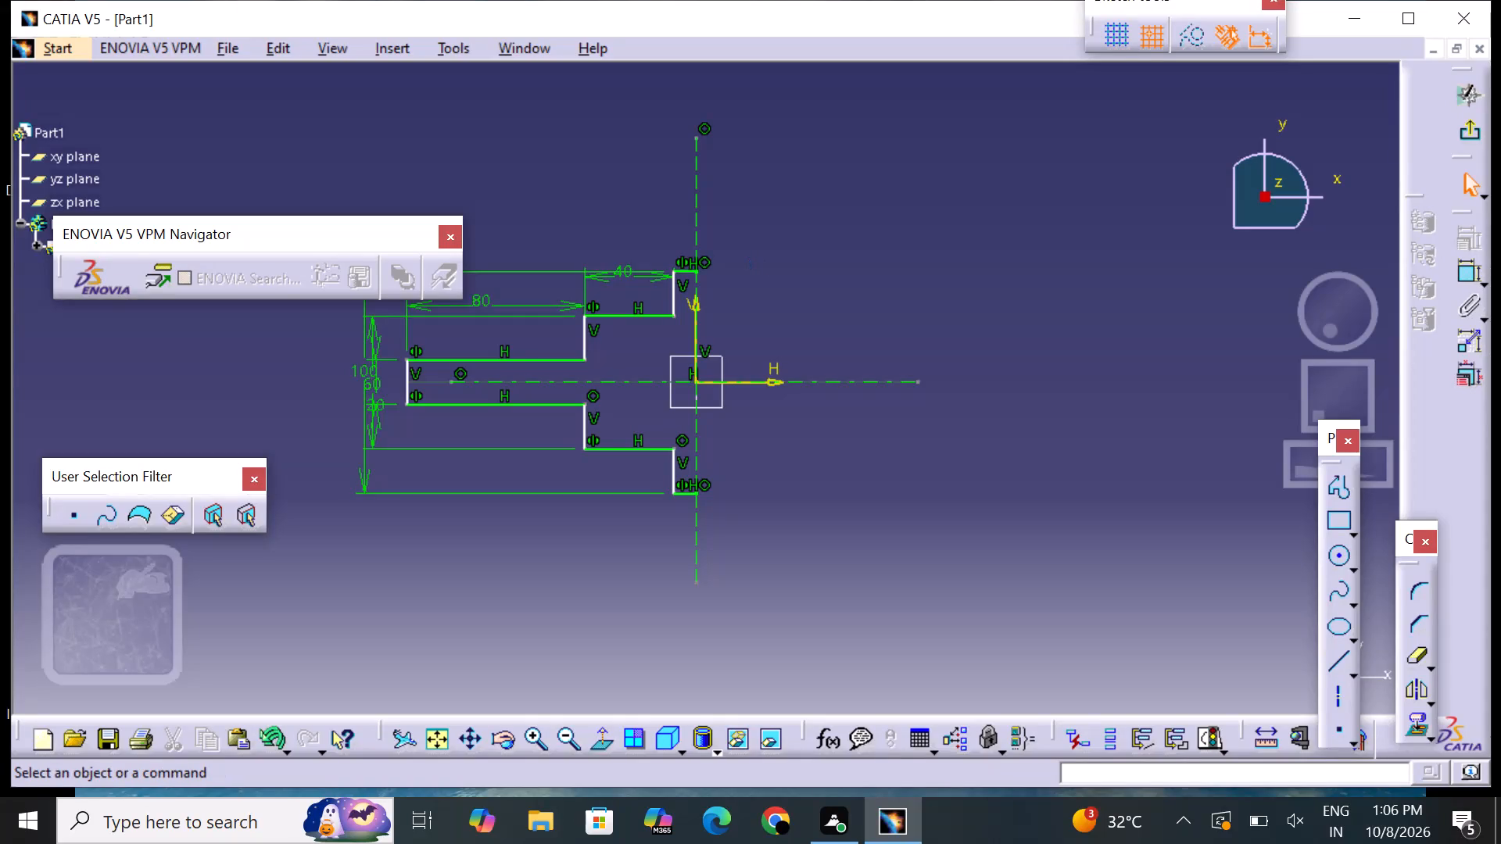
pyautogui.moveTo(672, 299); pyautogui.dragTo(679, 297)
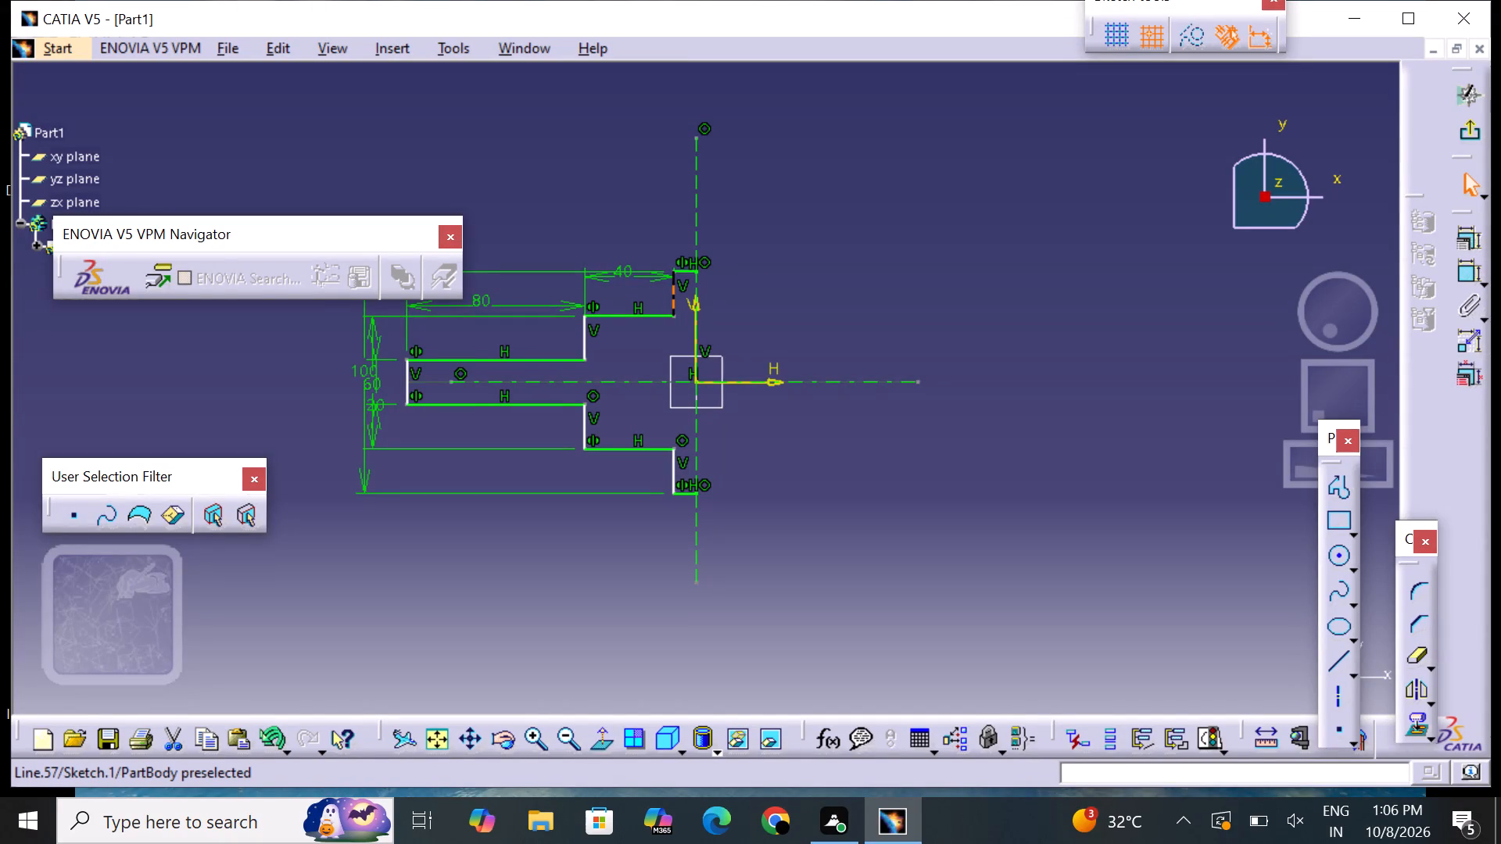
pyautogui.moveTo(679, 297); pyautogui.dragTo(657, 294)
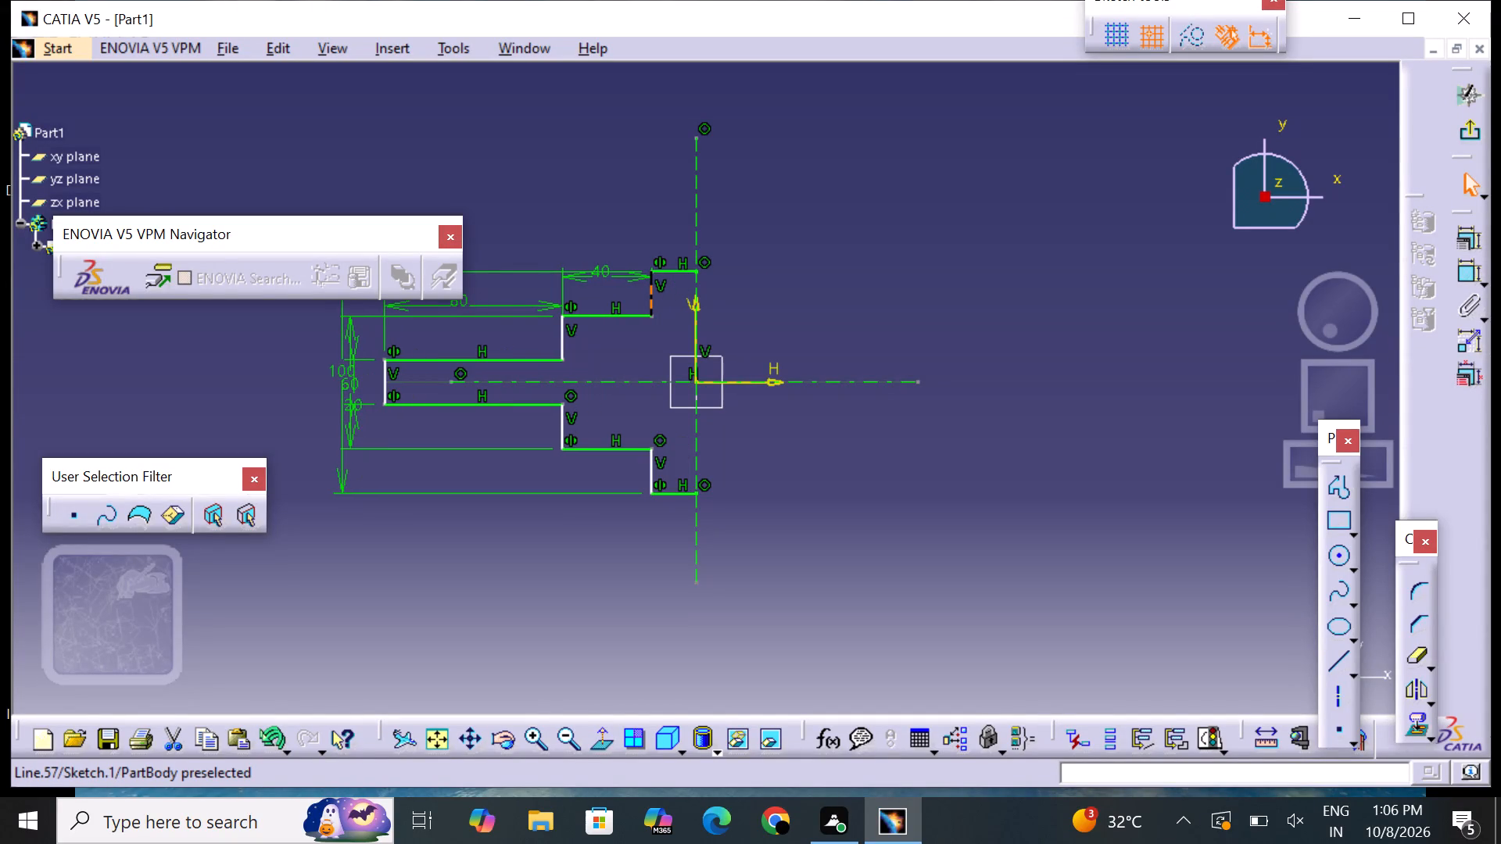
pyautogui.moveTo(657, 294); pyautogui.dragTo(656, 290)
pyautogui.click(750, 266)
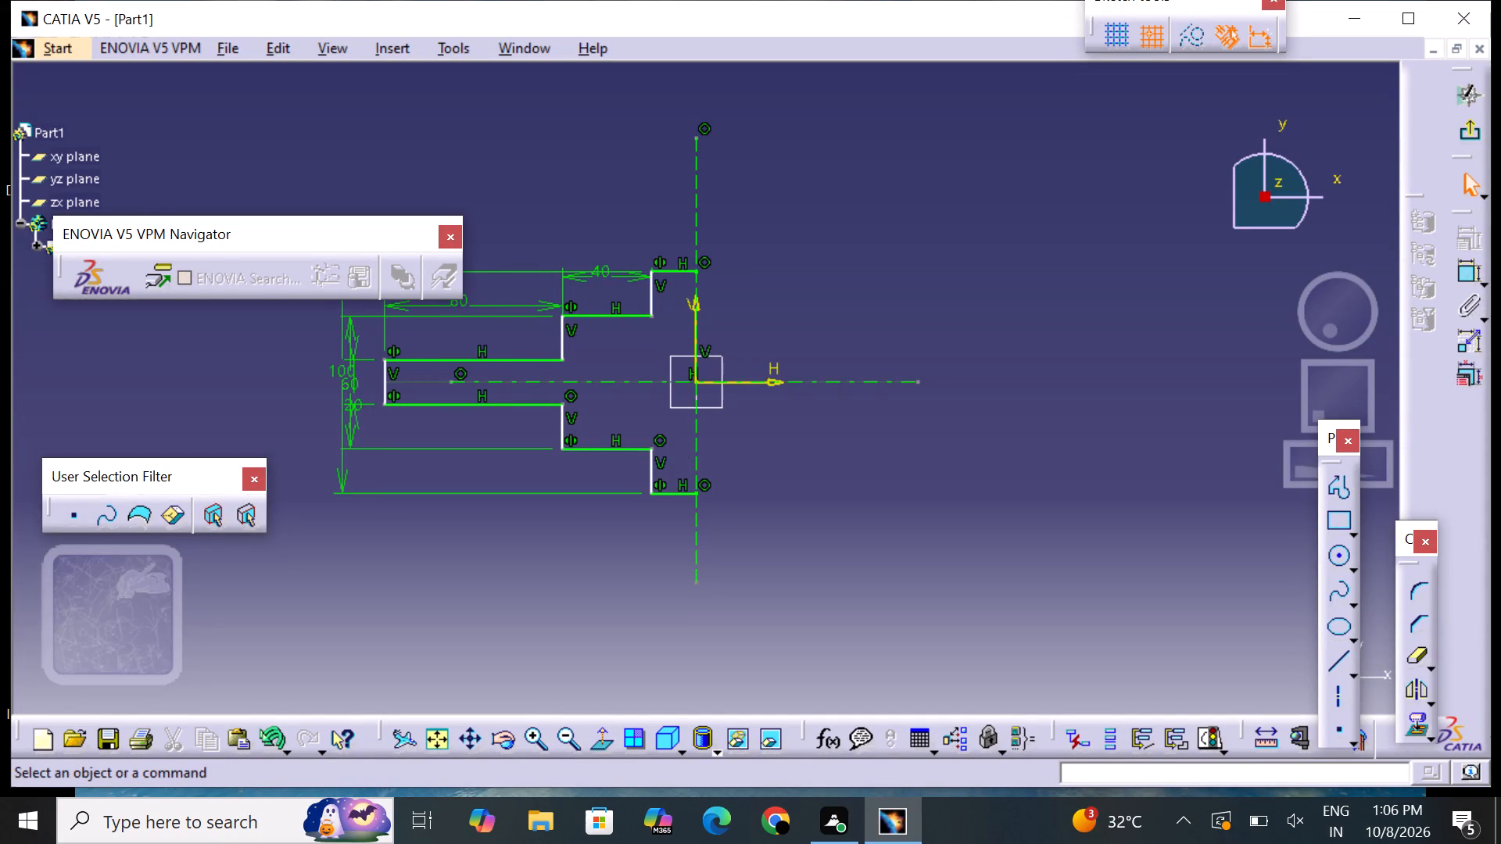
# Mirror the entire stepped half profile about the vertical axis to form the opposite half of the shaft.
pyautogui.moveTo(284, 143); pyautogui.dragTo(548, 344)
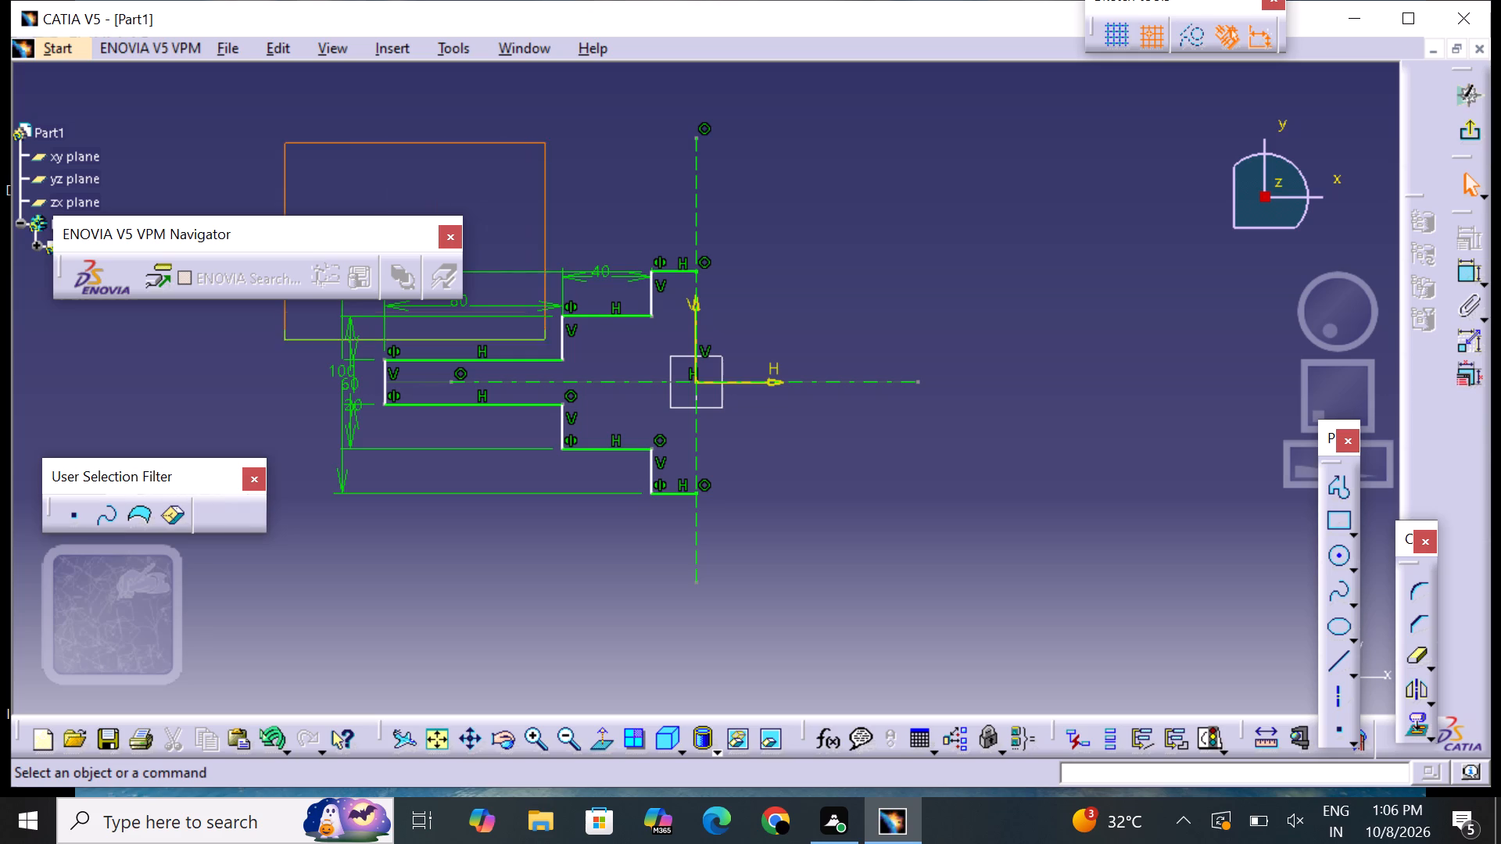
pyautogui.moveTo(548, 344); pyautogui.dragTo(647, 541)
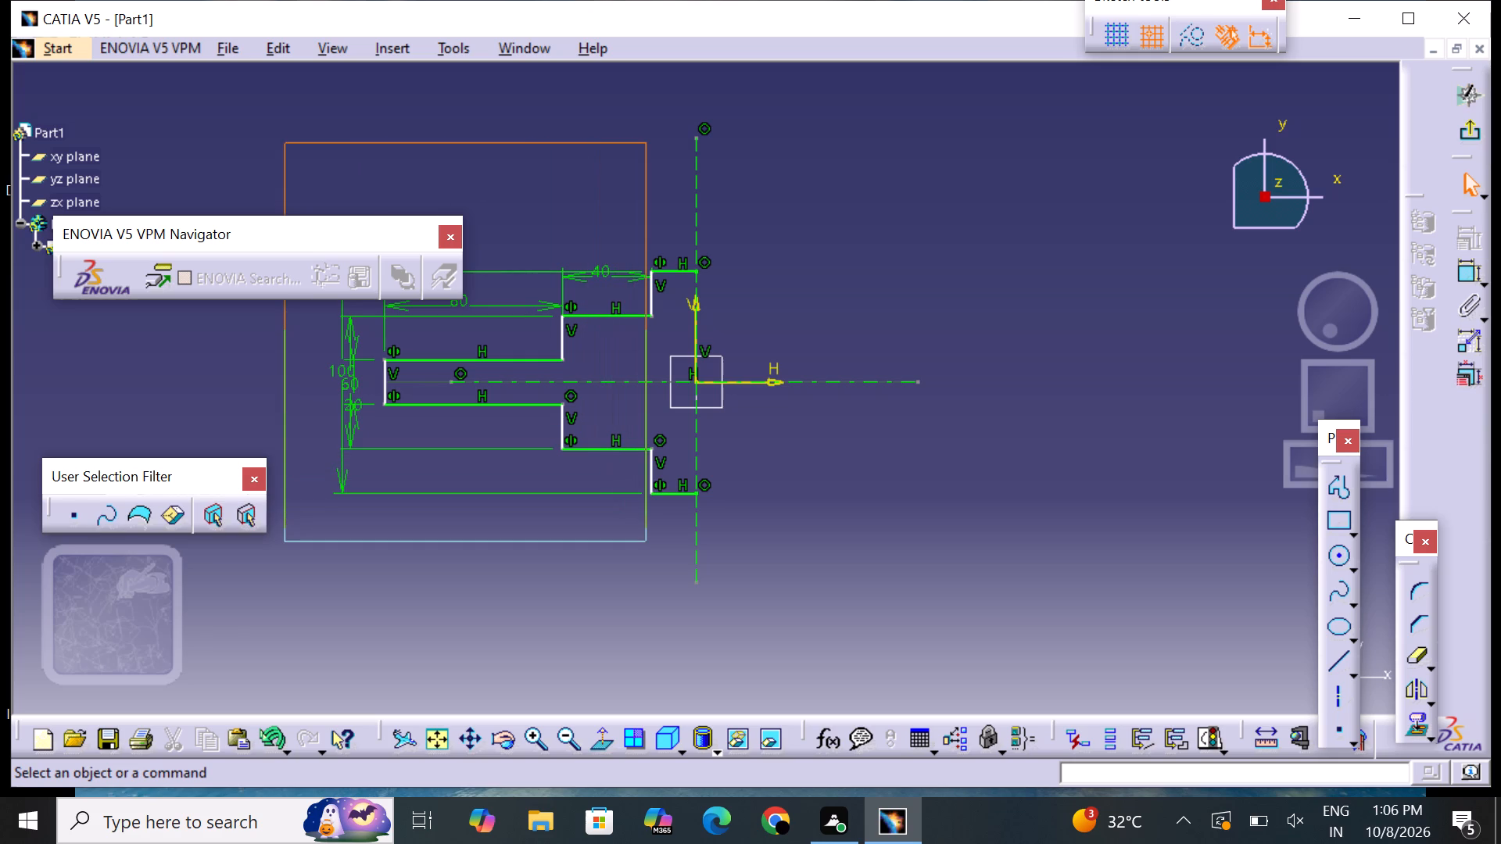
pyautogui.moveTo(647, 541); pyautogui.dragTo(704, 519)
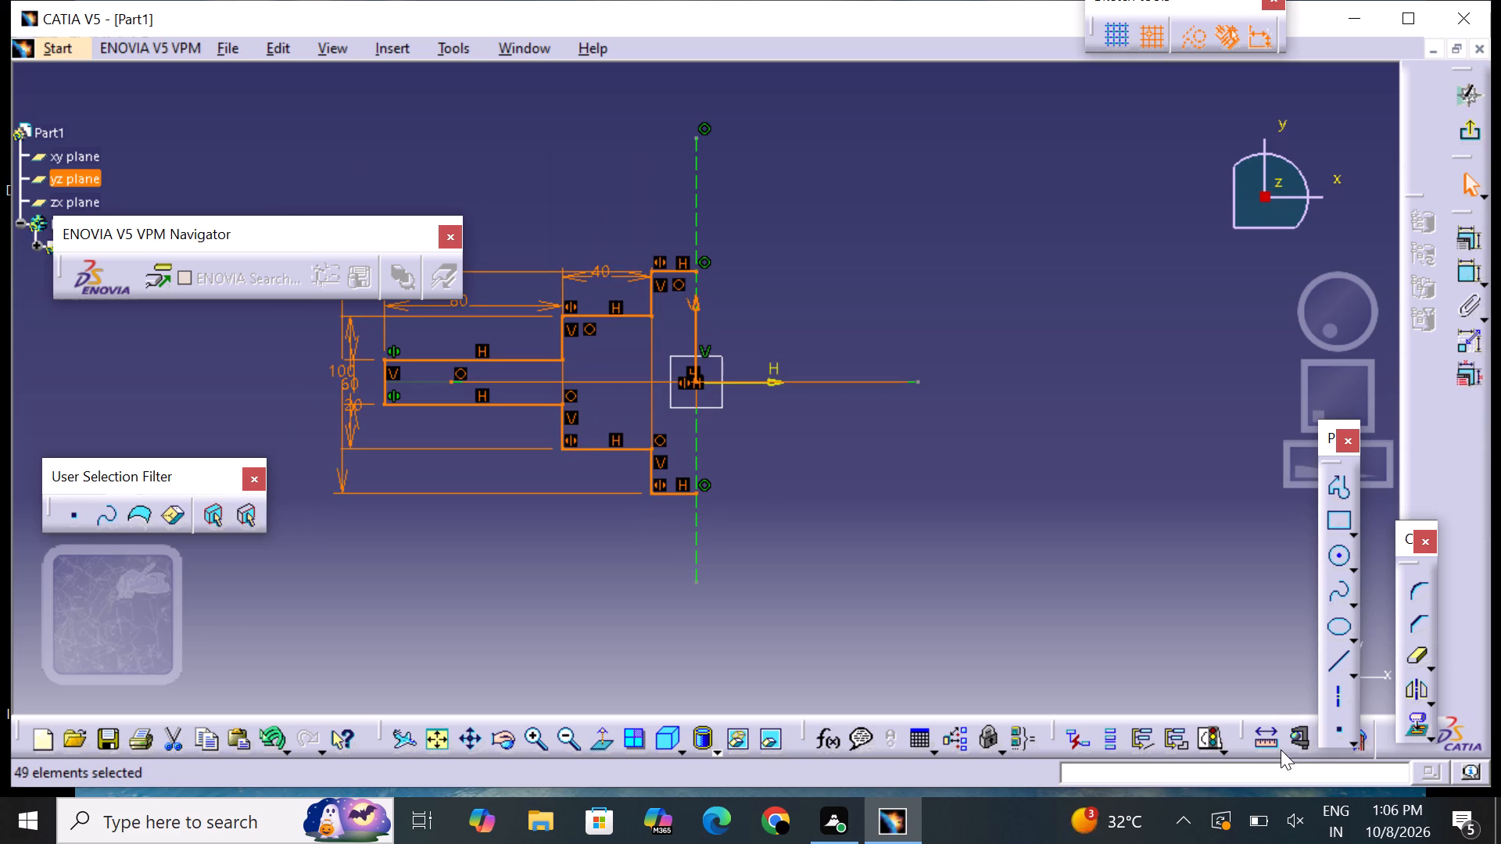
pyautogui.click(1417, 692)
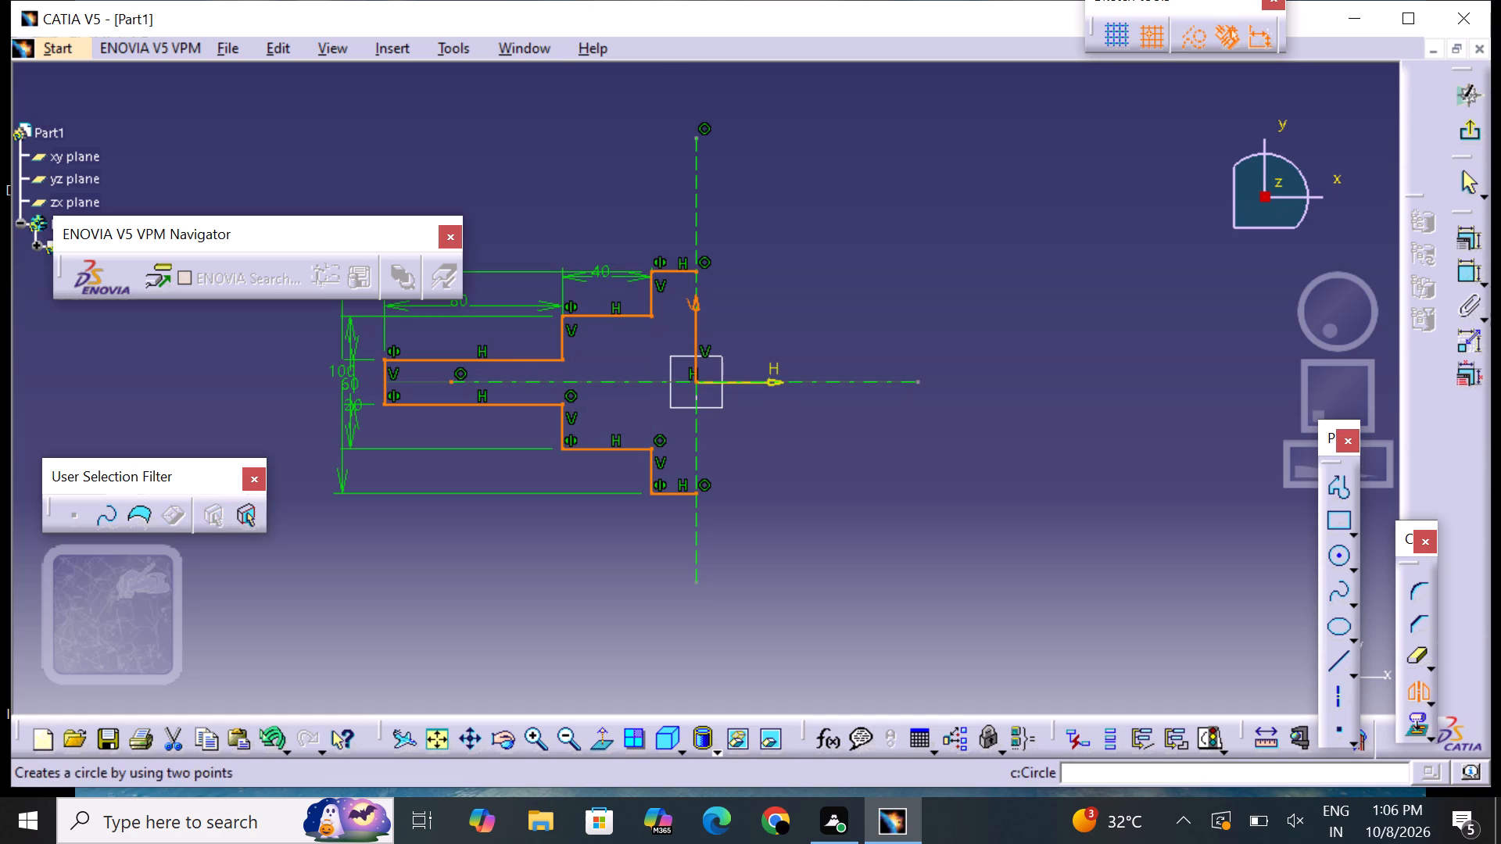
pyautogui.click(696, 218)
pyautogui.click(972, 268)
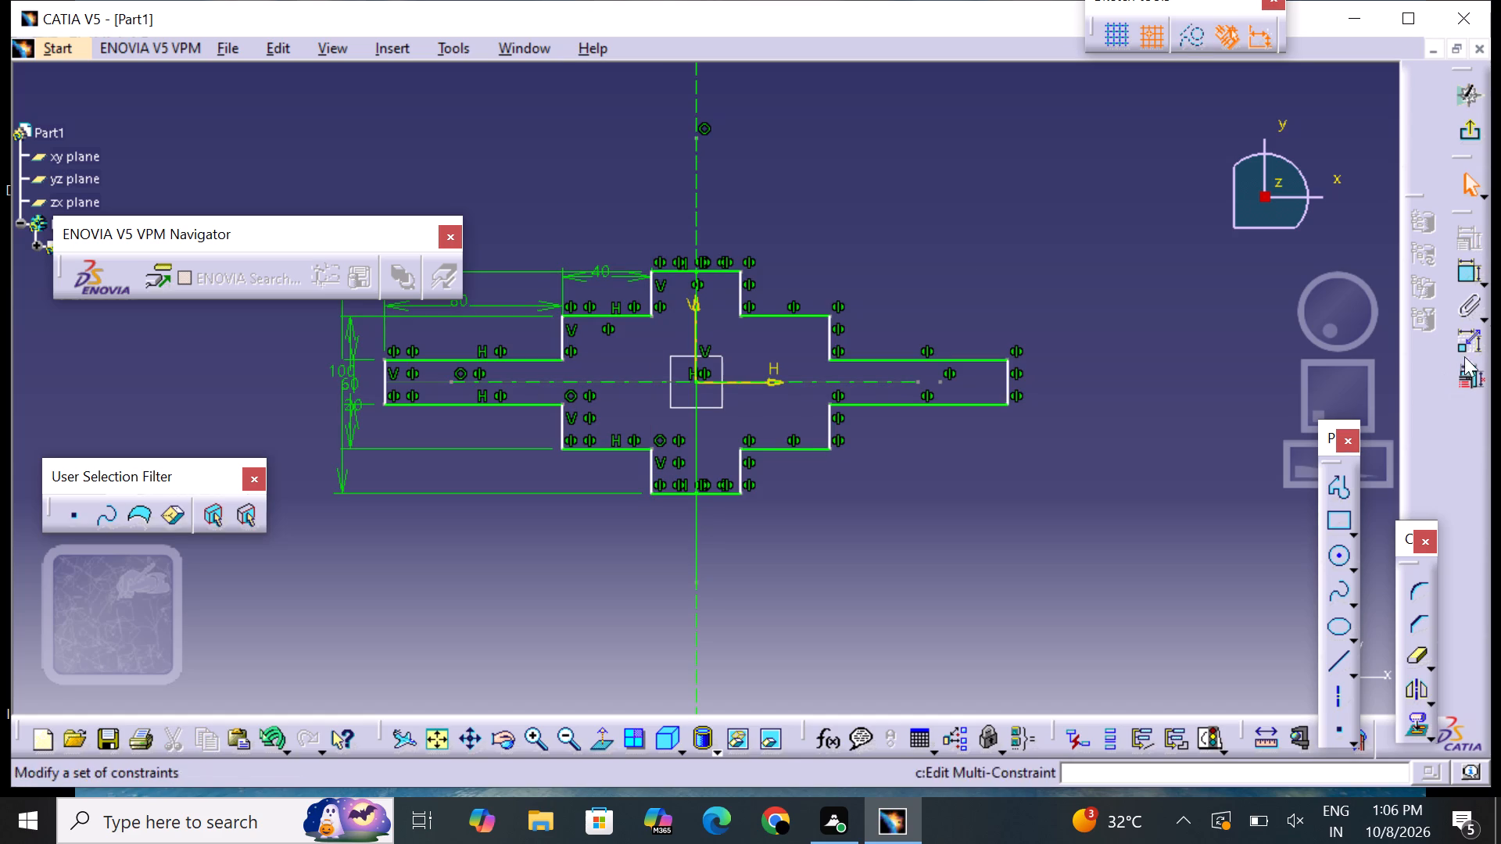
# Dimension the overall shaft length between the two outermost vertical end edges and set it to 300 mm.
pyautogui.click(1472, 263)
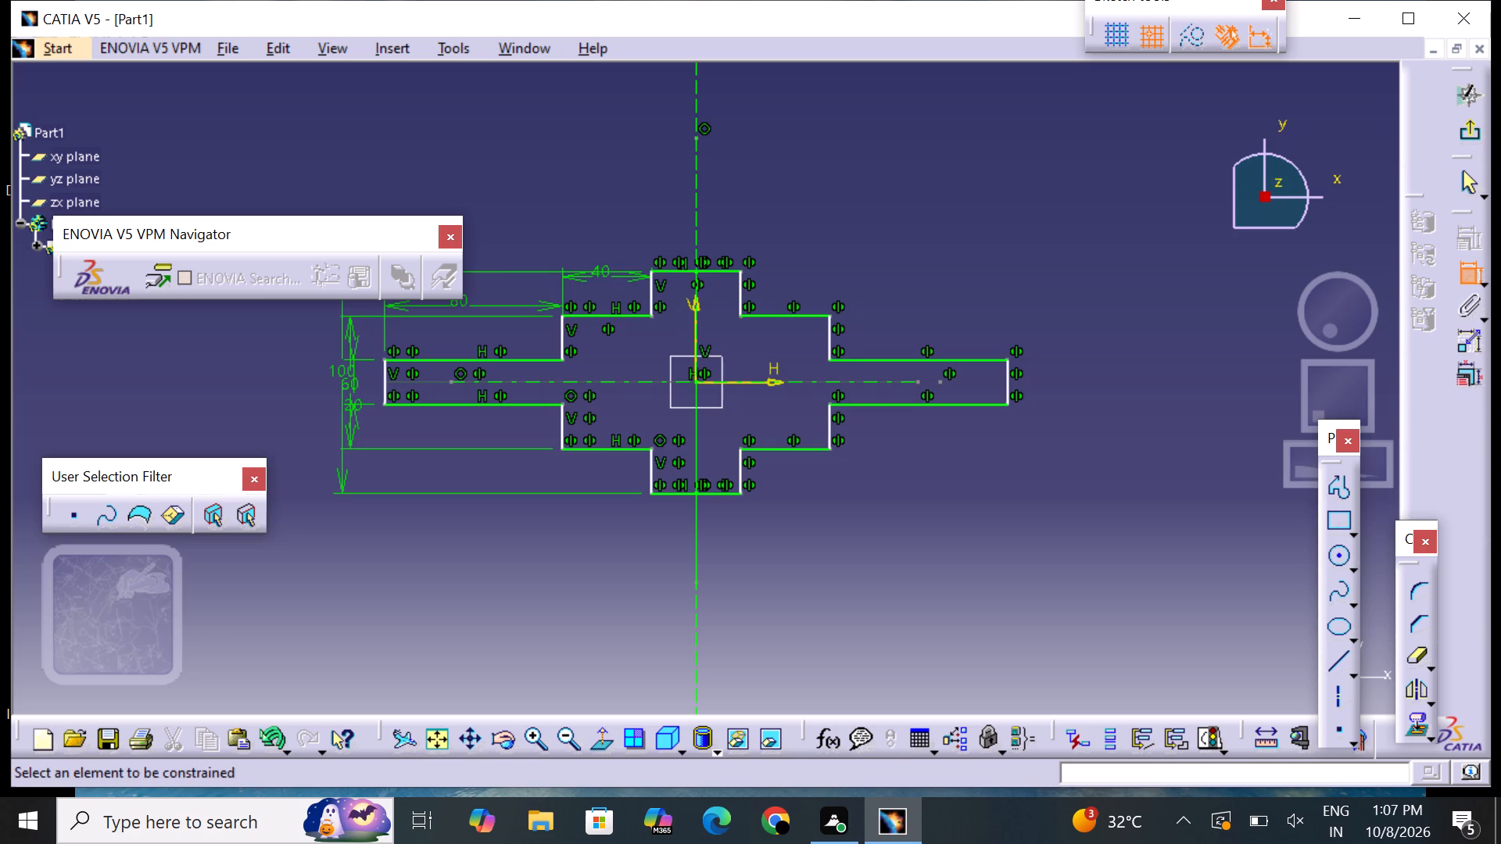
pyautogui.click(388, 383)
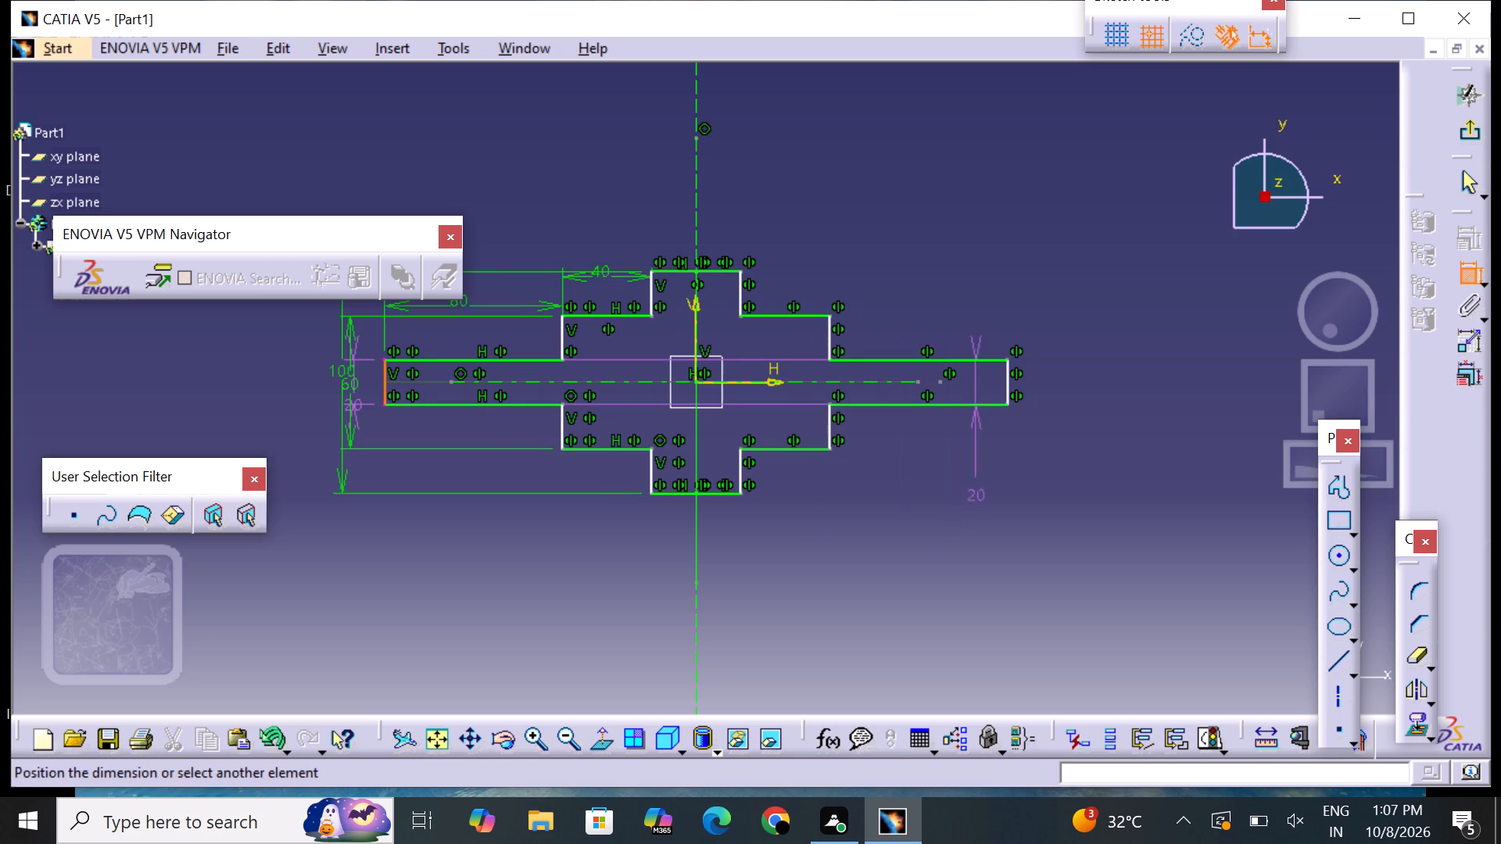
pyautogui.click(1006, 384)
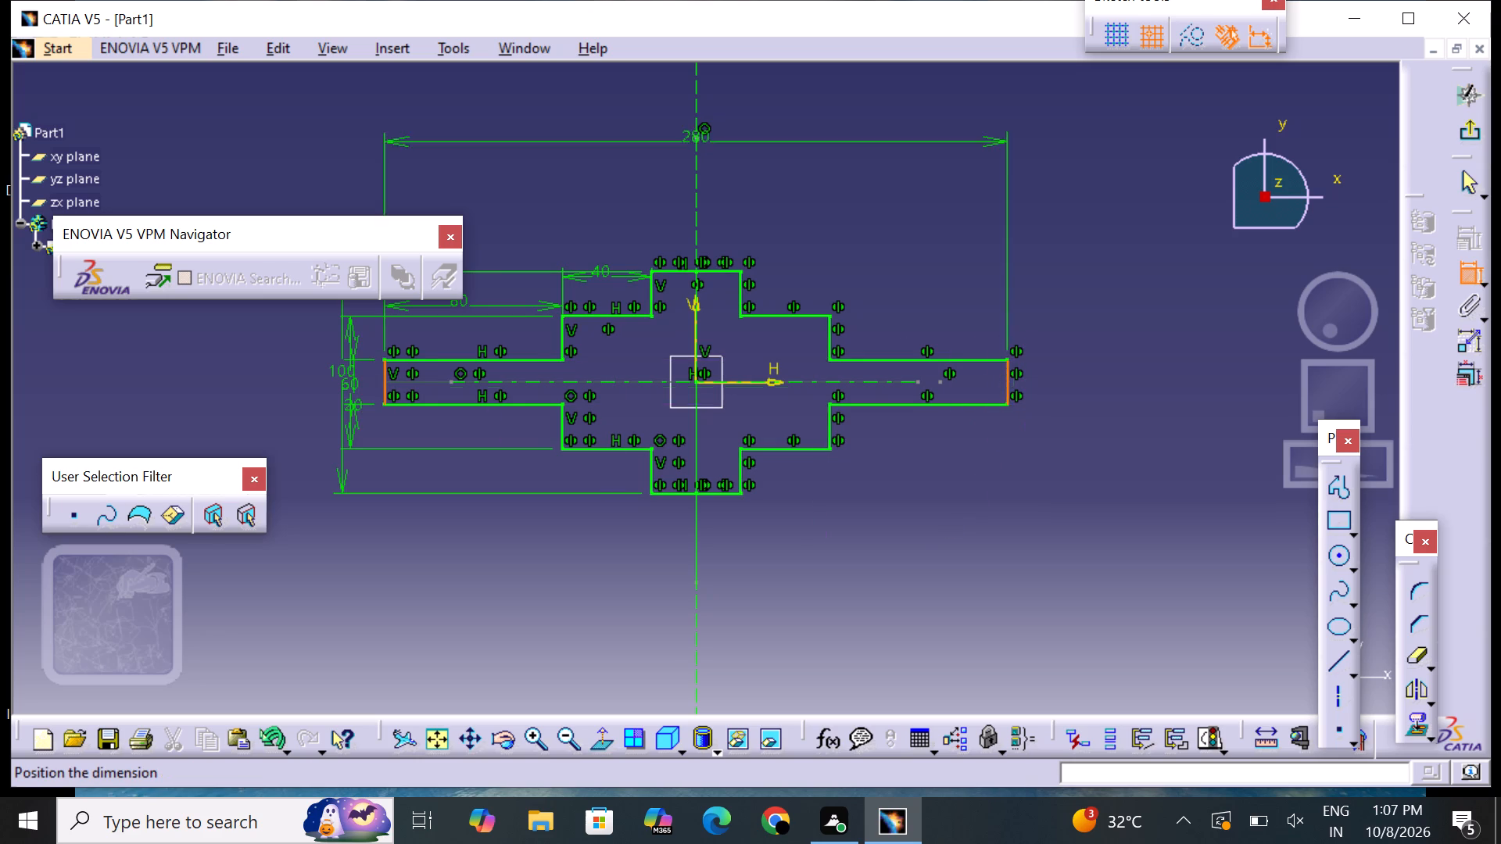
pyautogui.click(669, 556)
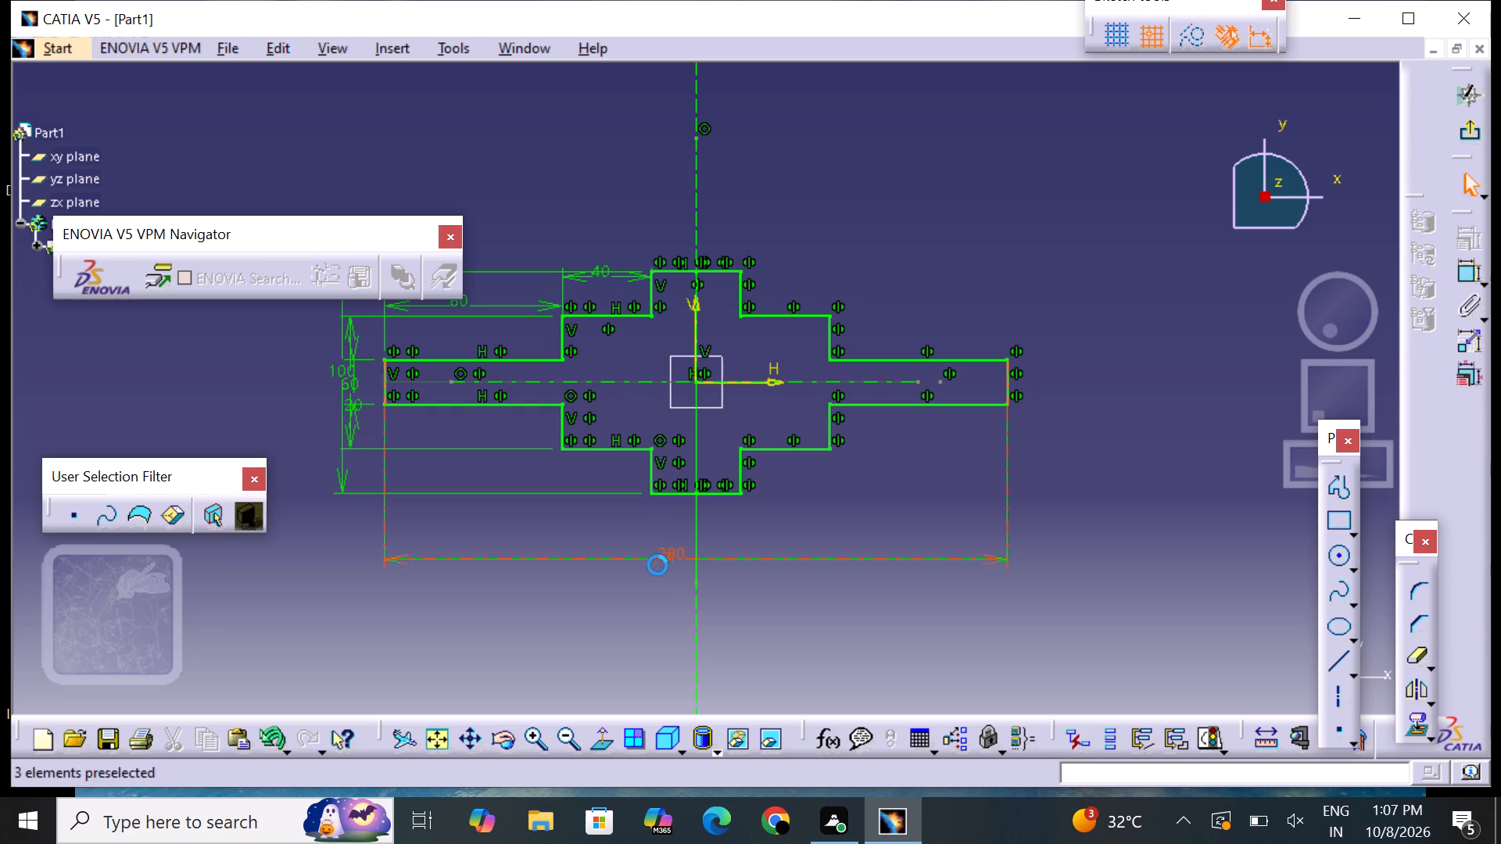
pyautogui.doubleClick(678, 559)
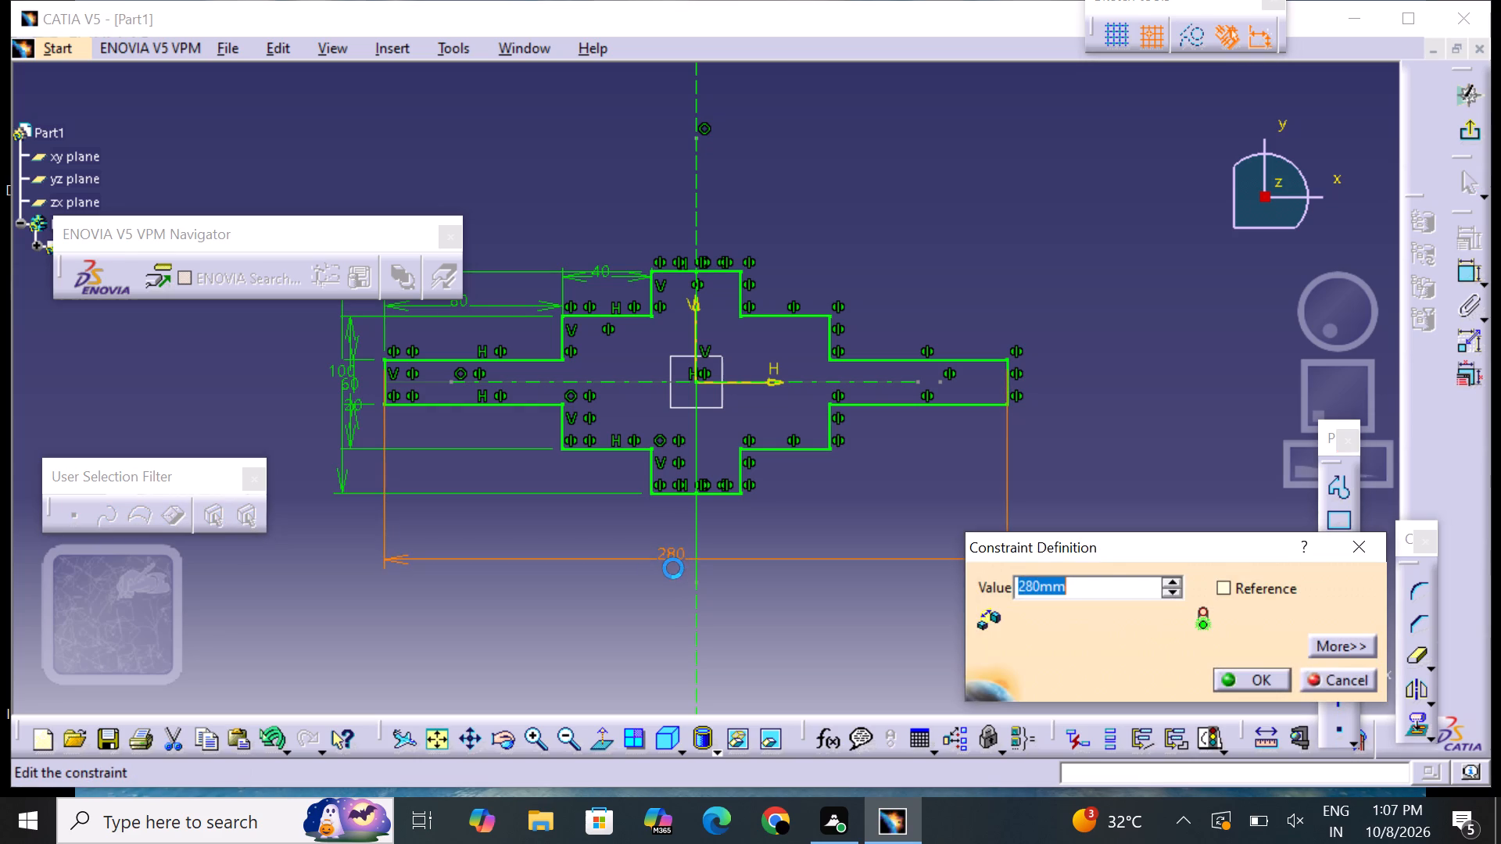
pyautogui.press('BackSpace')
pyautogui.write('300')
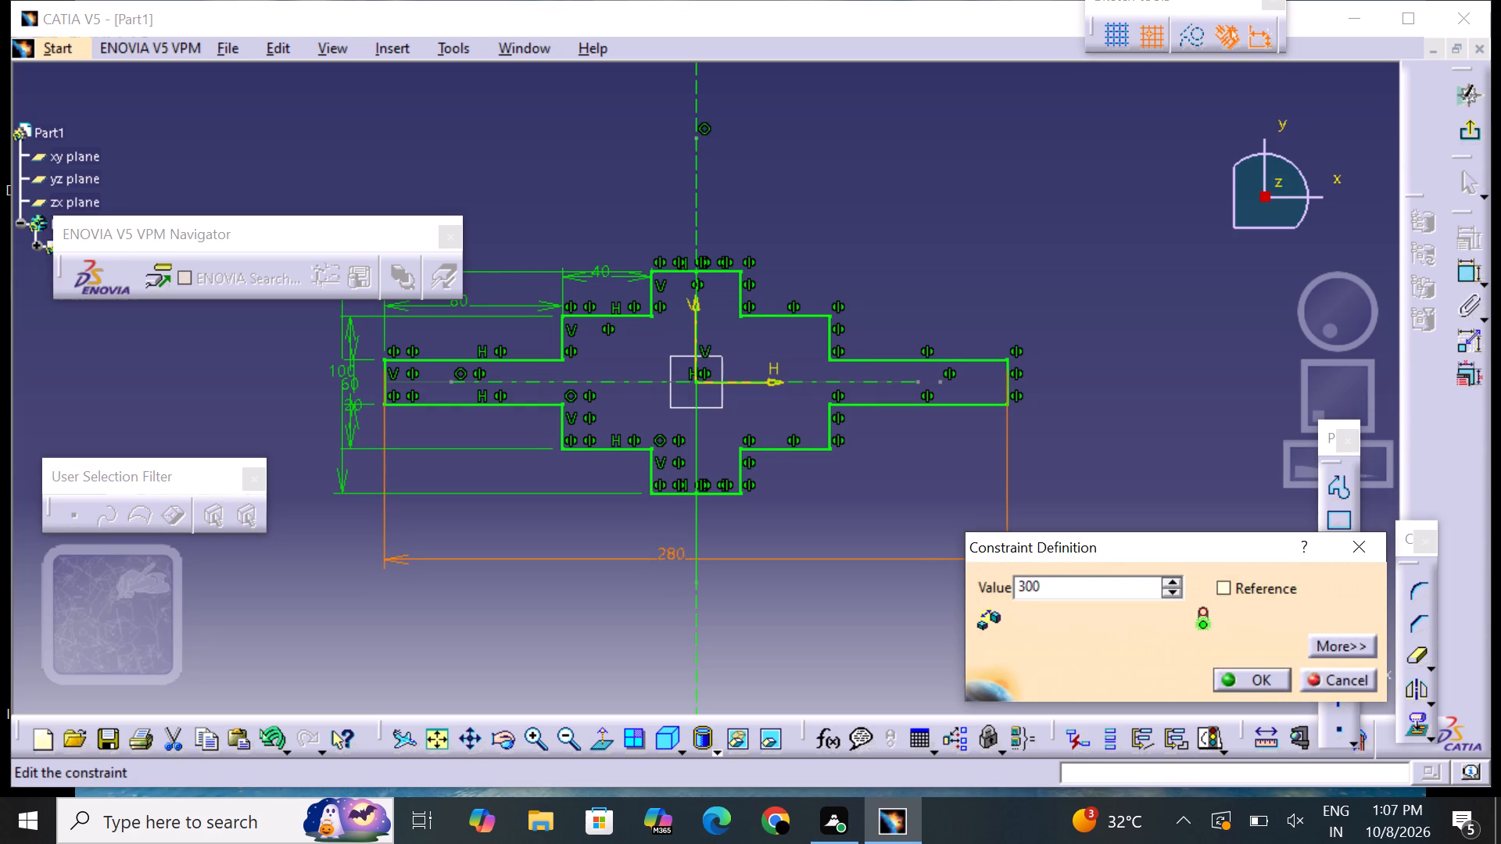
pyautogui.press('Return')
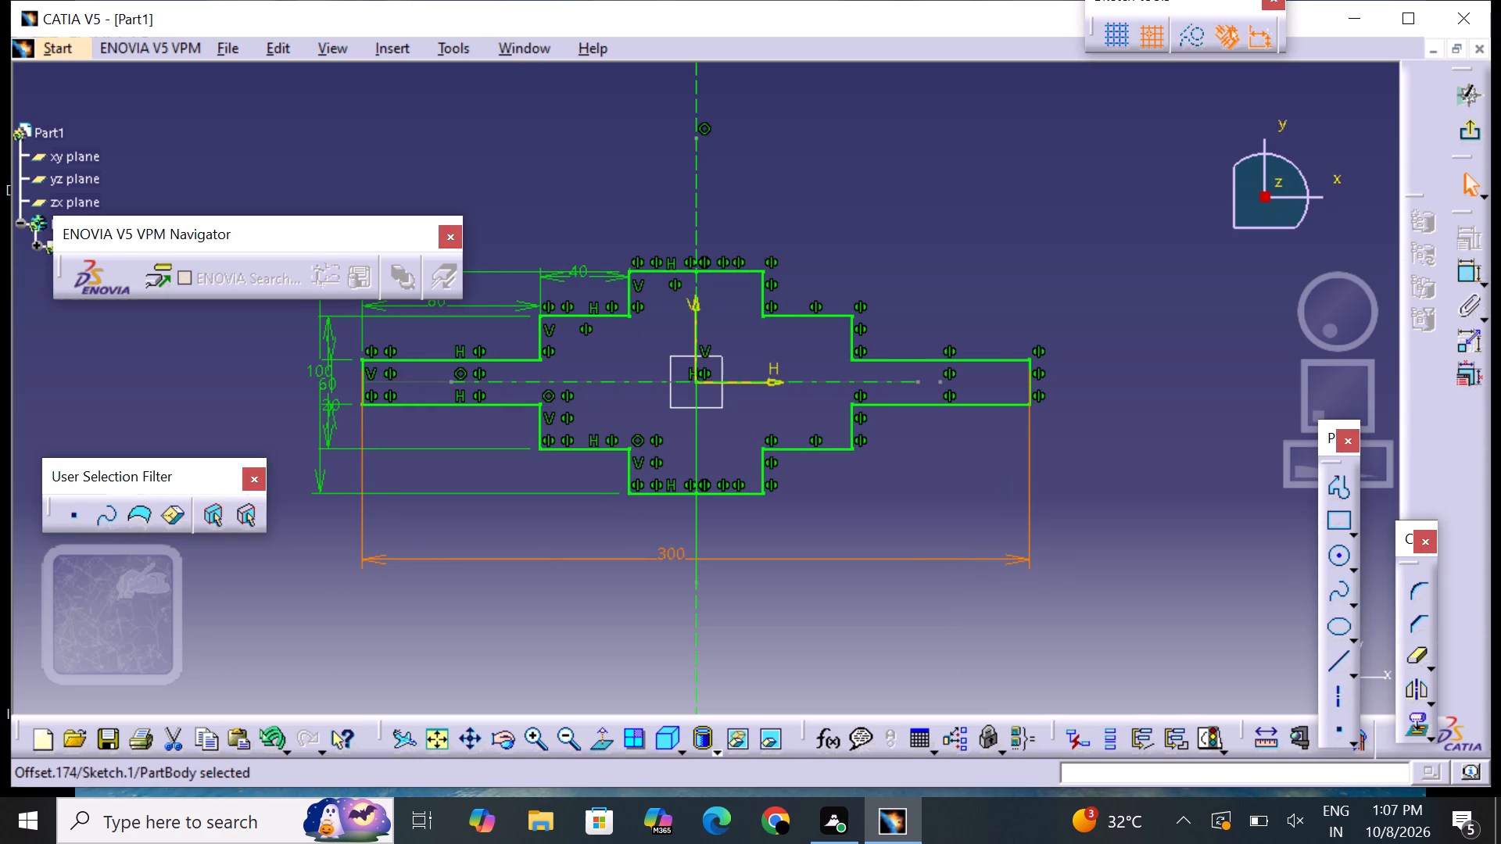
pyautogui.click(931, 503)
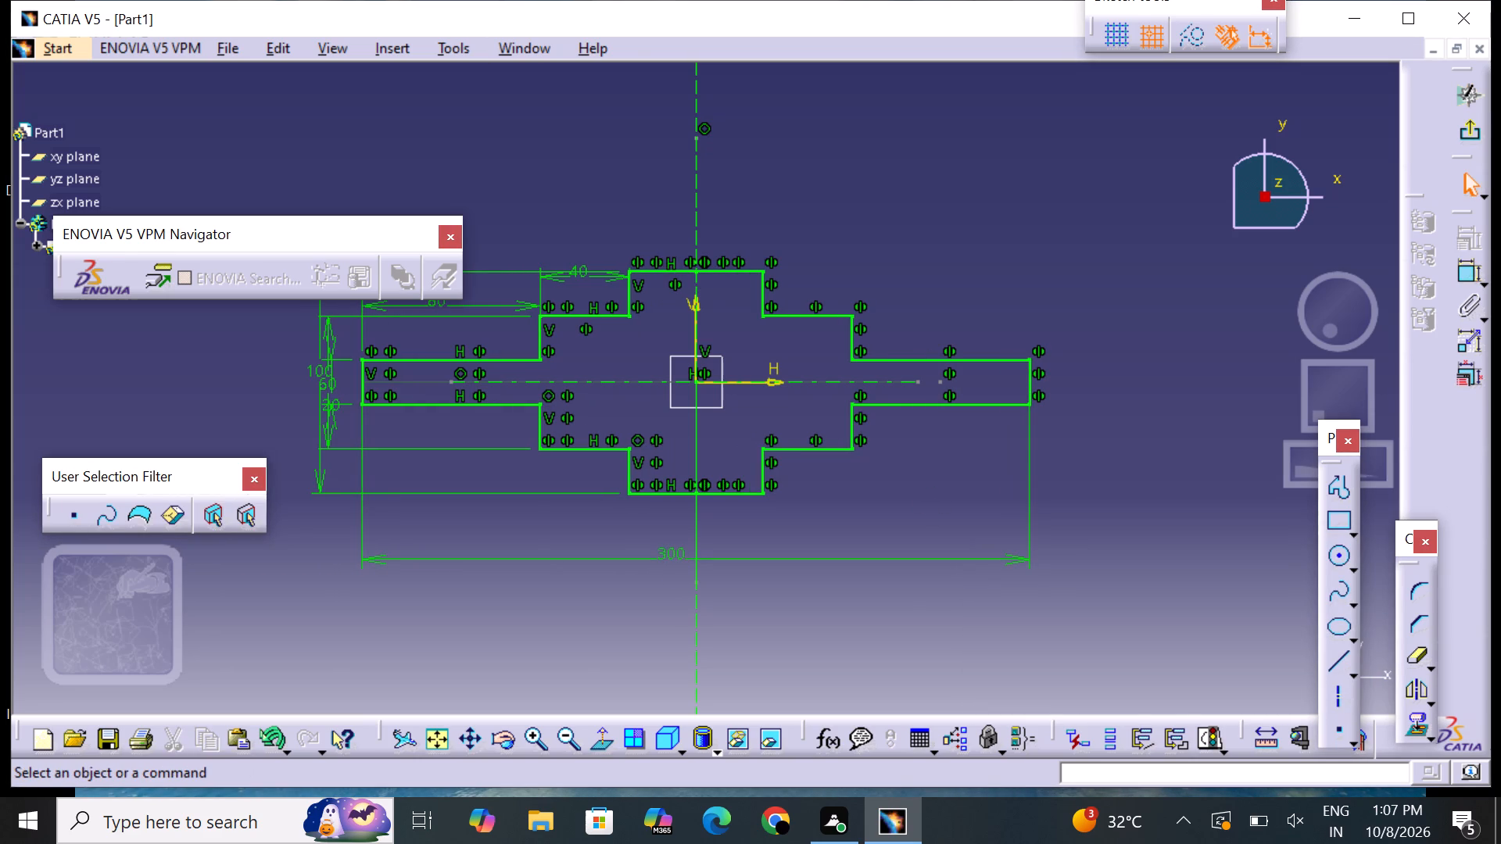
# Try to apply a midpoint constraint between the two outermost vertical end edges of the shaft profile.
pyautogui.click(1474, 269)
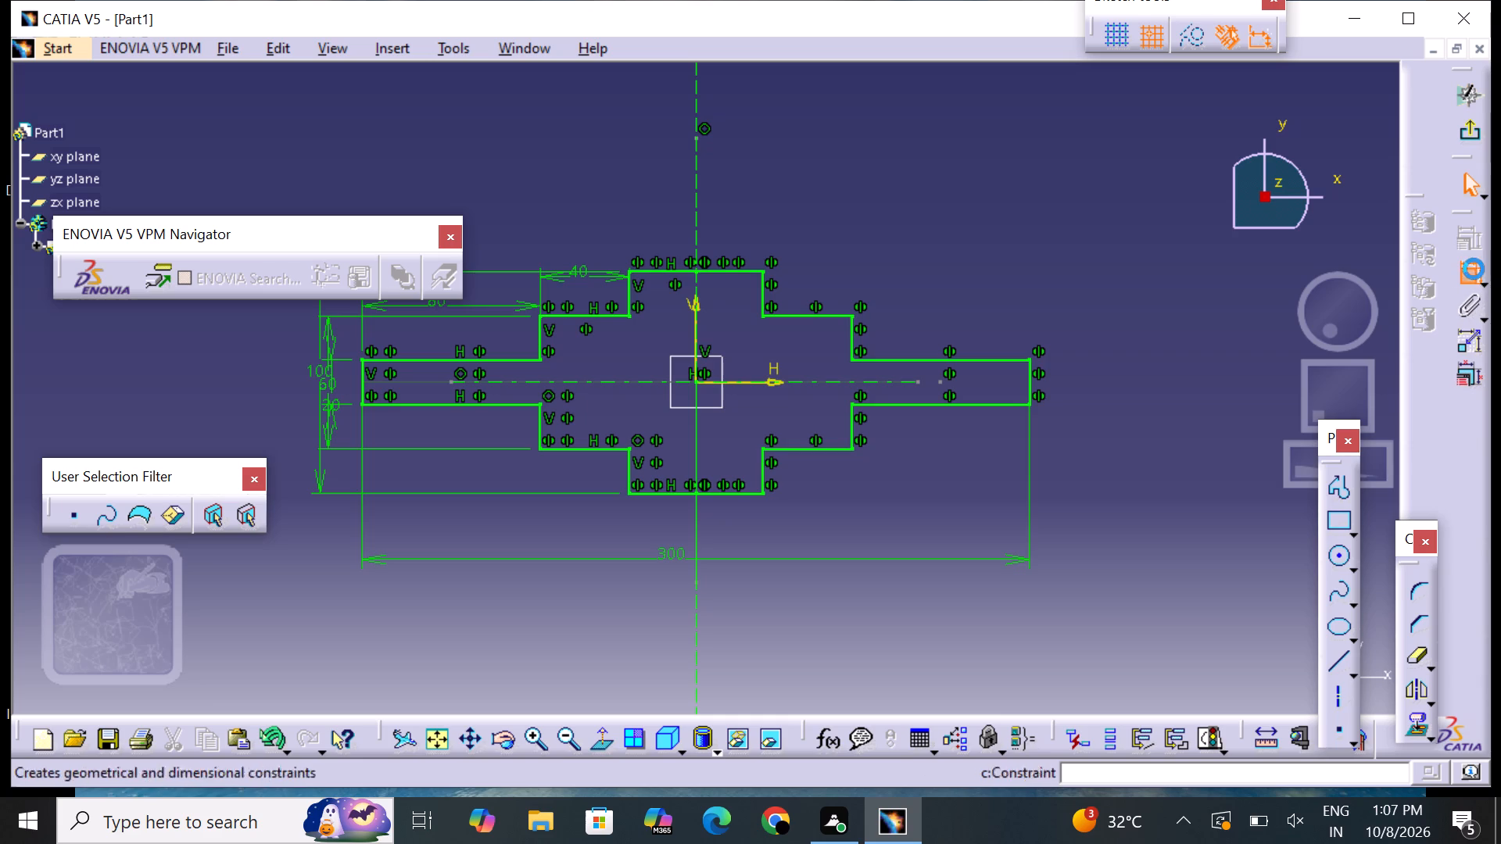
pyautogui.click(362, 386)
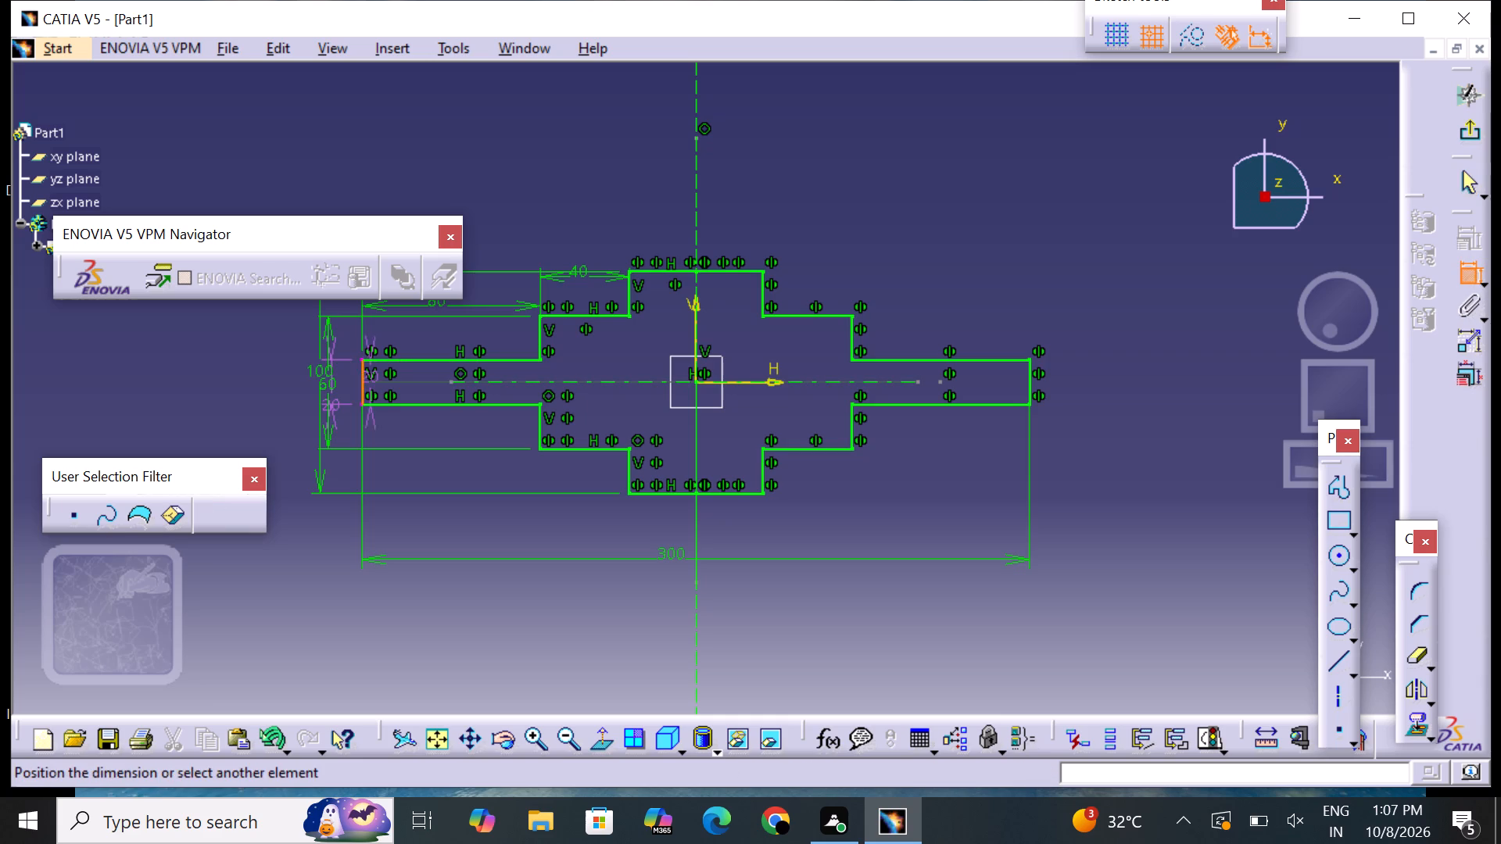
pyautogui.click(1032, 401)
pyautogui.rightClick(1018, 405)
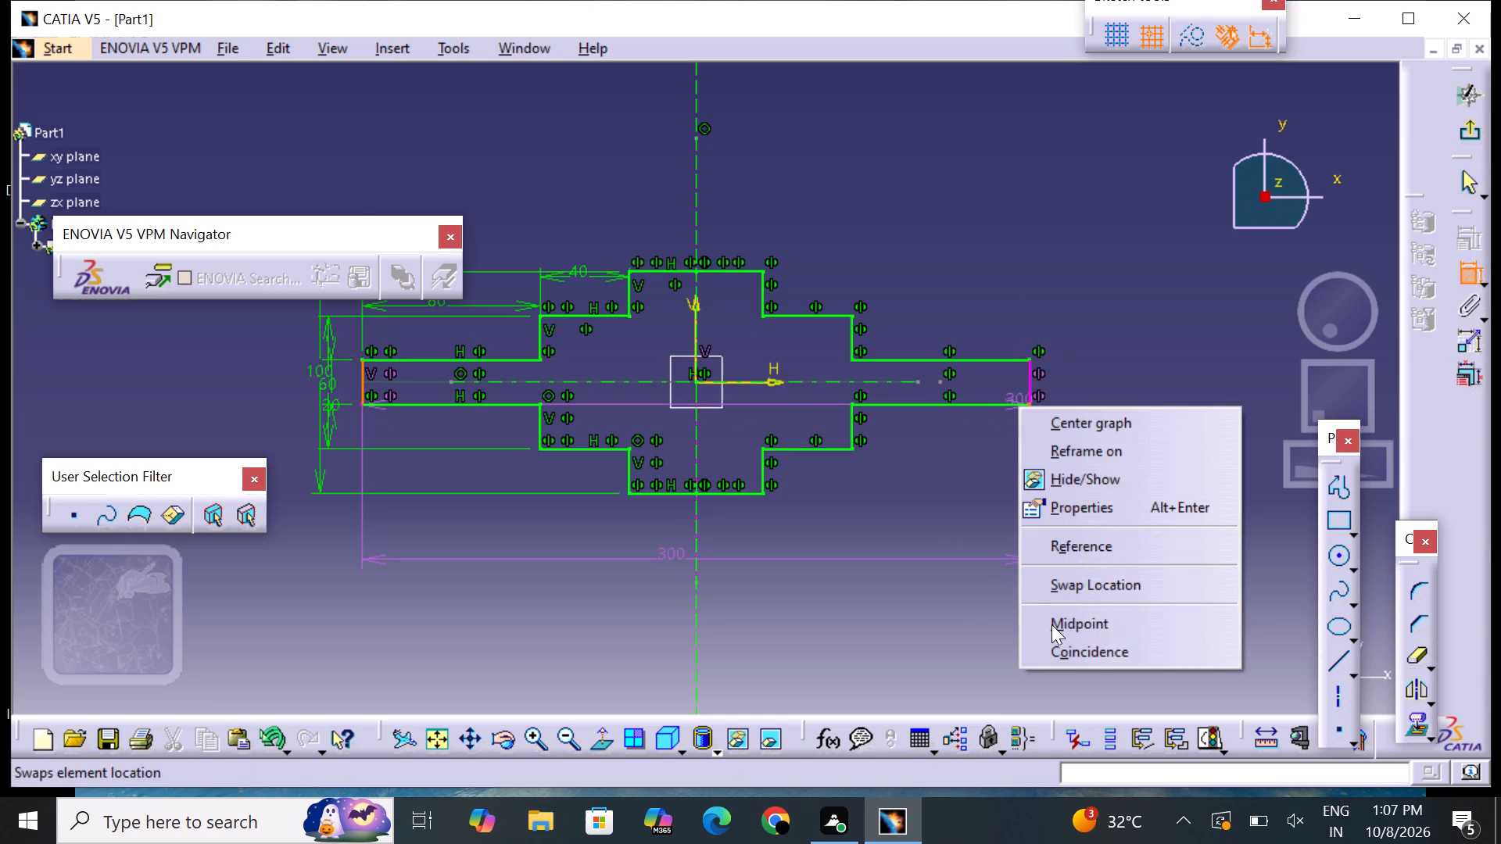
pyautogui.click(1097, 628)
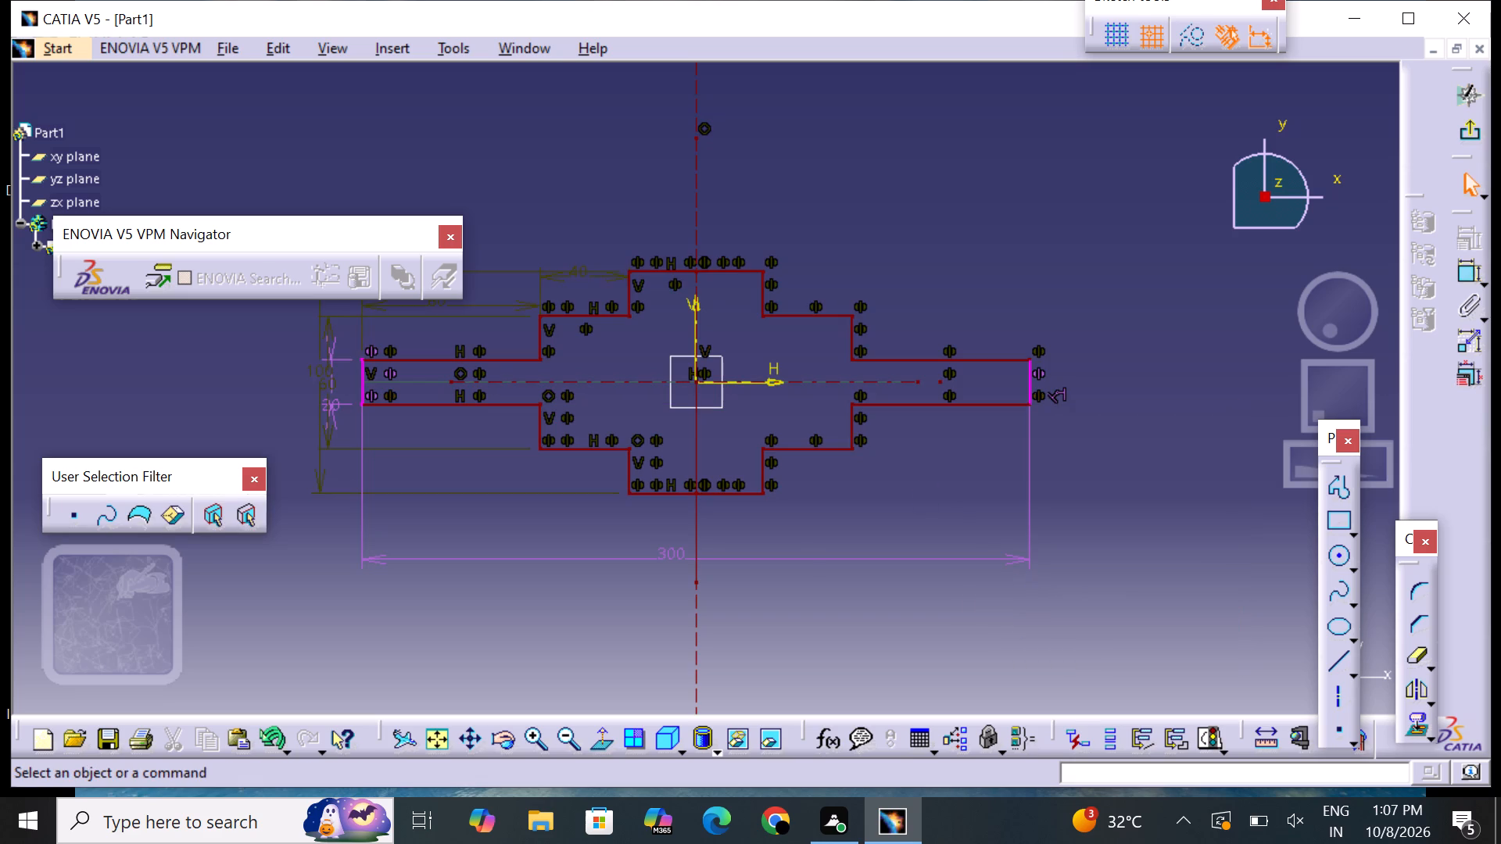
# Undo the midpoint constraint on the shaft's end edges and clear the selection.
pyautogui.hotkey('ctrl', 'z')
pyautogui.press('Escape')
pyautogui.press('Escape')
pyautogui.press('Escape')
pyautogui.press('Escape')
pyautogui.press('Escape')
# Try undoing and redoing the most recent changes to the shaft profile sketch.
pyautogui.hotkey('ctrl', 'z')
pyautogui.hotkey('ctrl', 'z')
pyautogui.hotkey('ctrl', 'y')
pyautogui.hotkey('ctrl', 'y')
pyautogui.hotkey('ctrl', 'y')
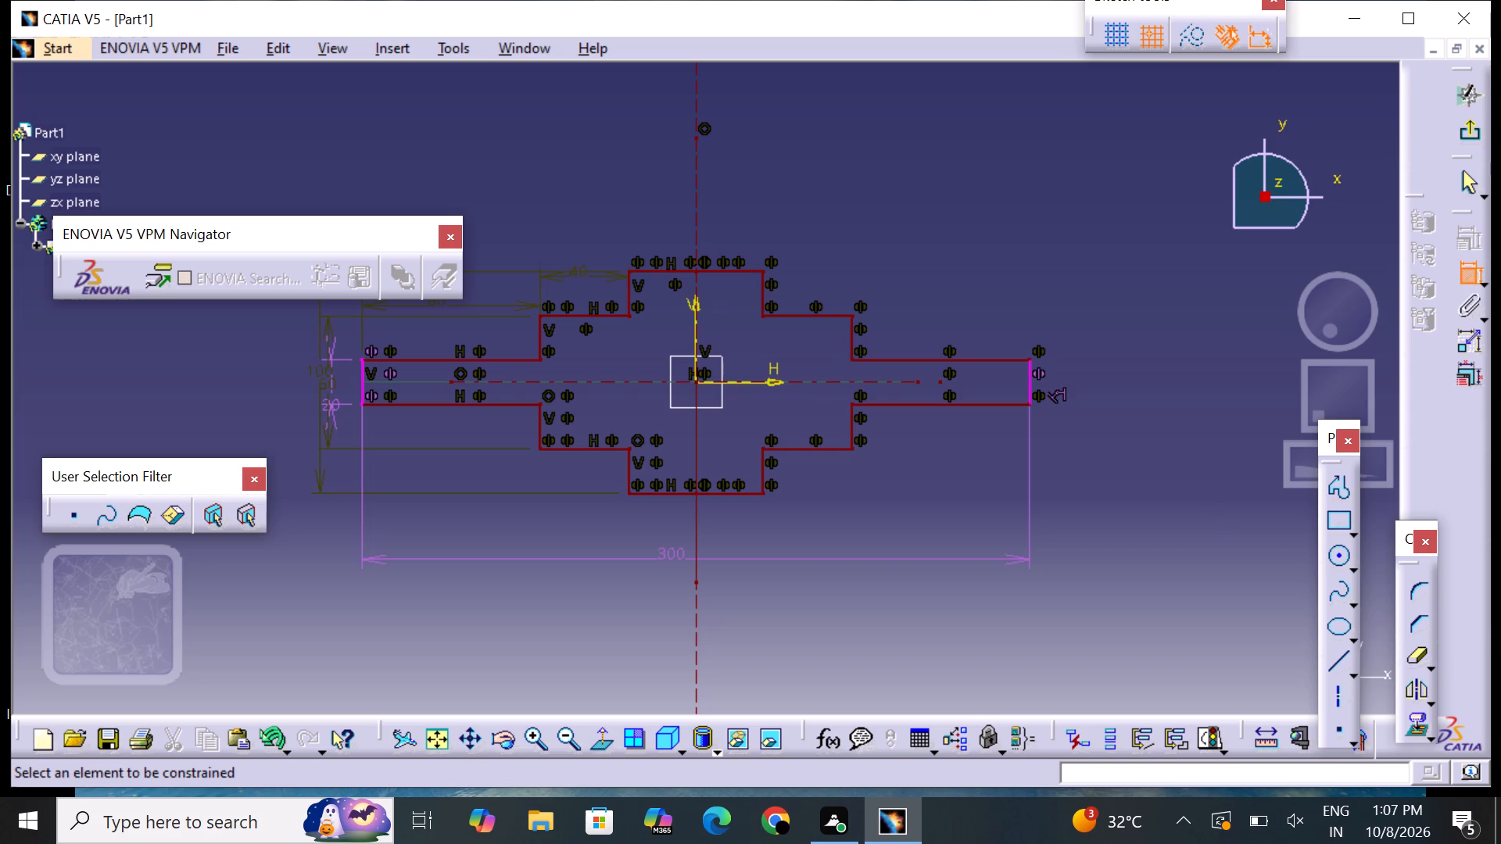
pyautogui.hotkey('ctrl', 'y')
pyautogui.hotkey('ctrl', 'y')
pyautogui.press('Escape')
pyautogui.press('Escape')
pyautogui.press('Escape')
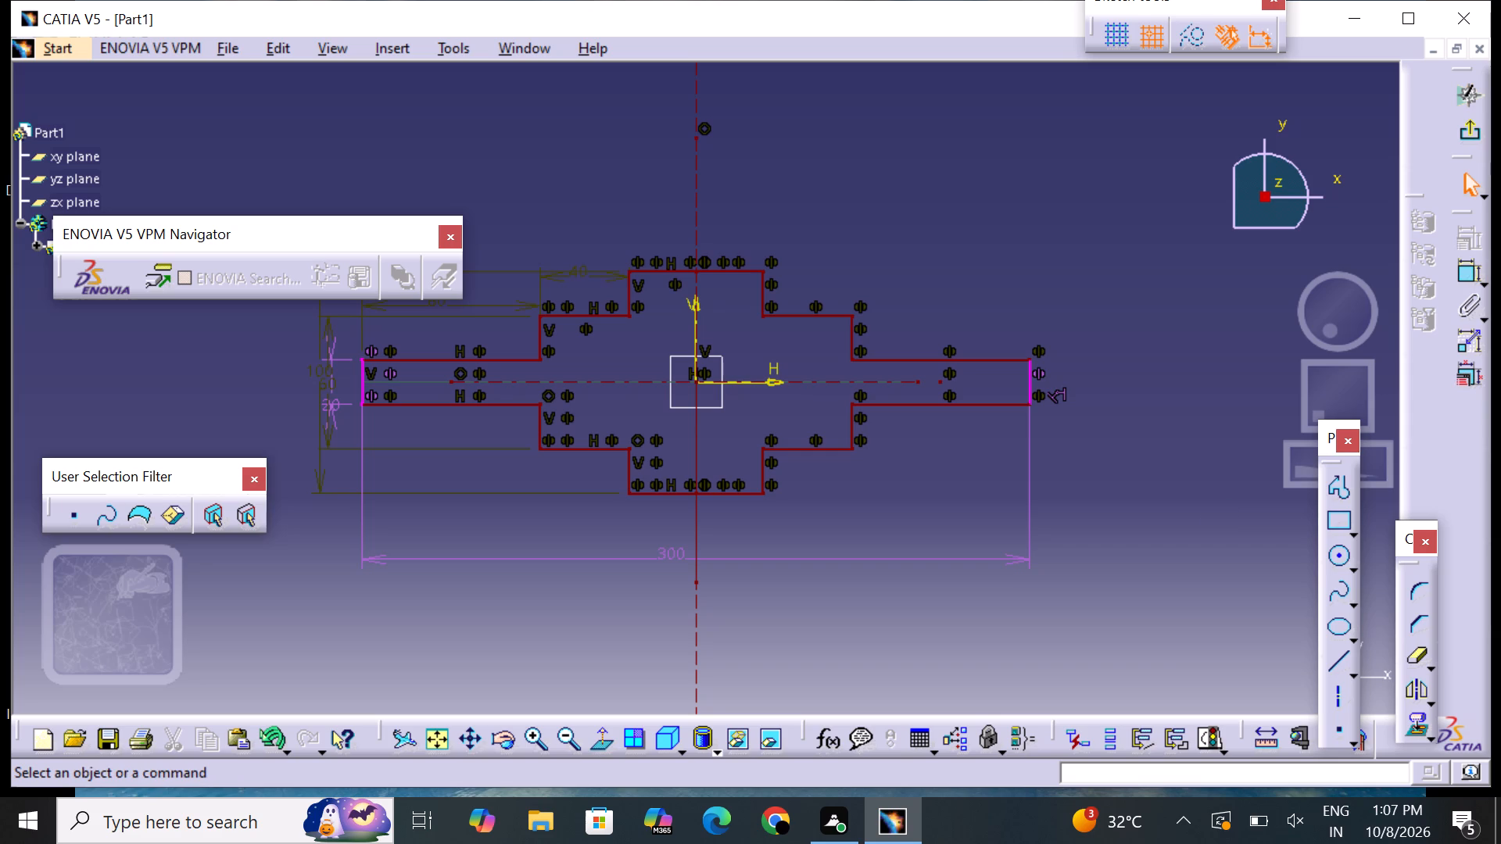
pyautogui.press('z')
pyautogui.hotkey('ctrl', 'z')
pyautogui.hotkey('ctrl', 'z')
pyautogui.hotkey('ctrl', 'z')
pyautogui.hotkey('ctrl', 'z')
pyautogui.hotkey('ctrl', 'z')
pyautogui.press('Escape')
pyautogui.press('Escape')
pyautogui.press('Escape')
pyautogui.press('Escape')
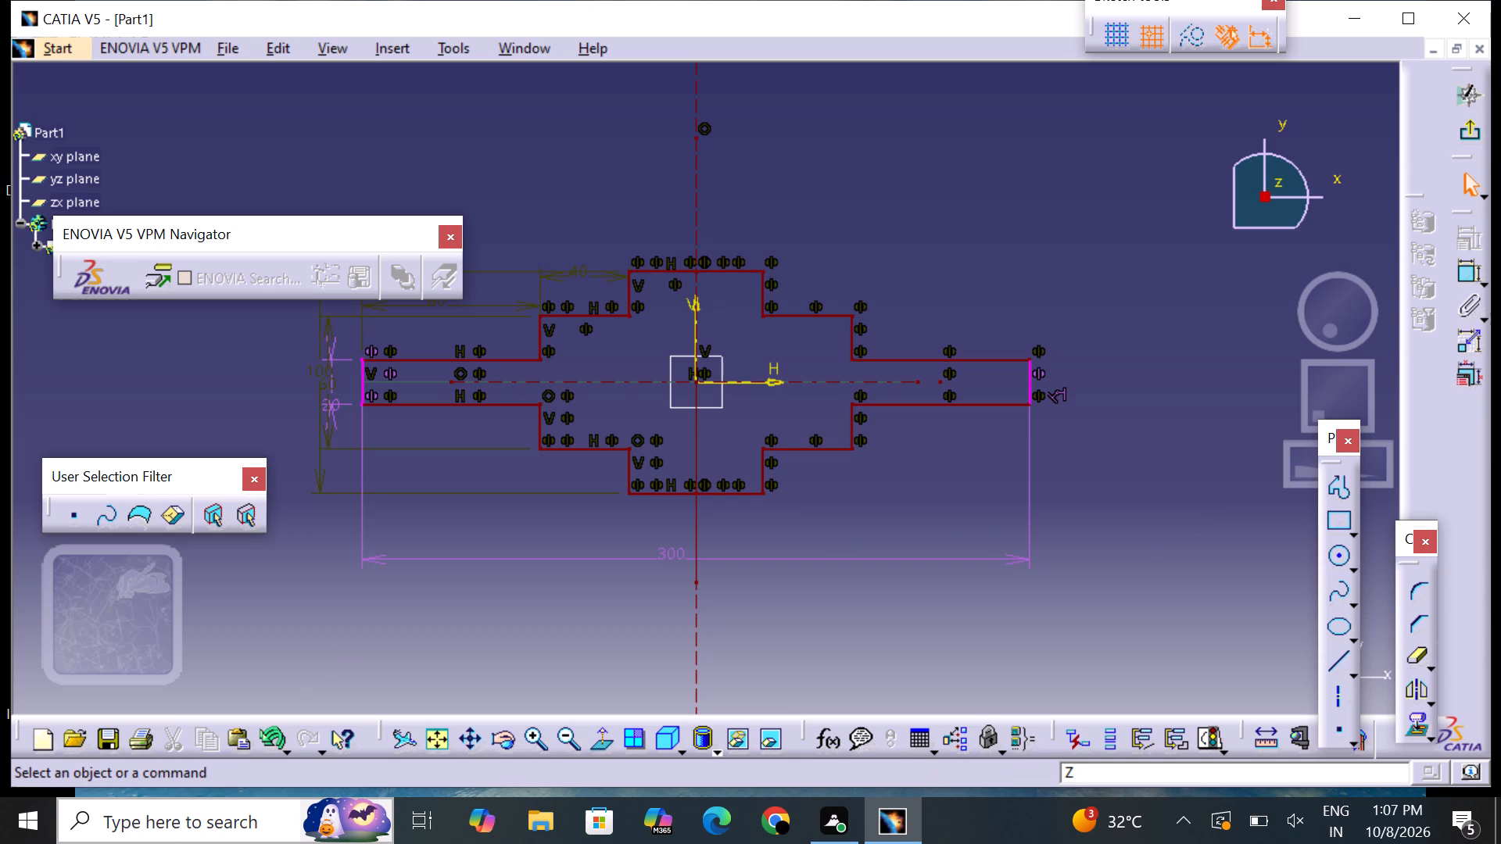
# Move the floating ENOVIA V5 VPM Navigator toolbar off the specification tree and dock it at the window's edge.
pyautogui.click(467, 725)
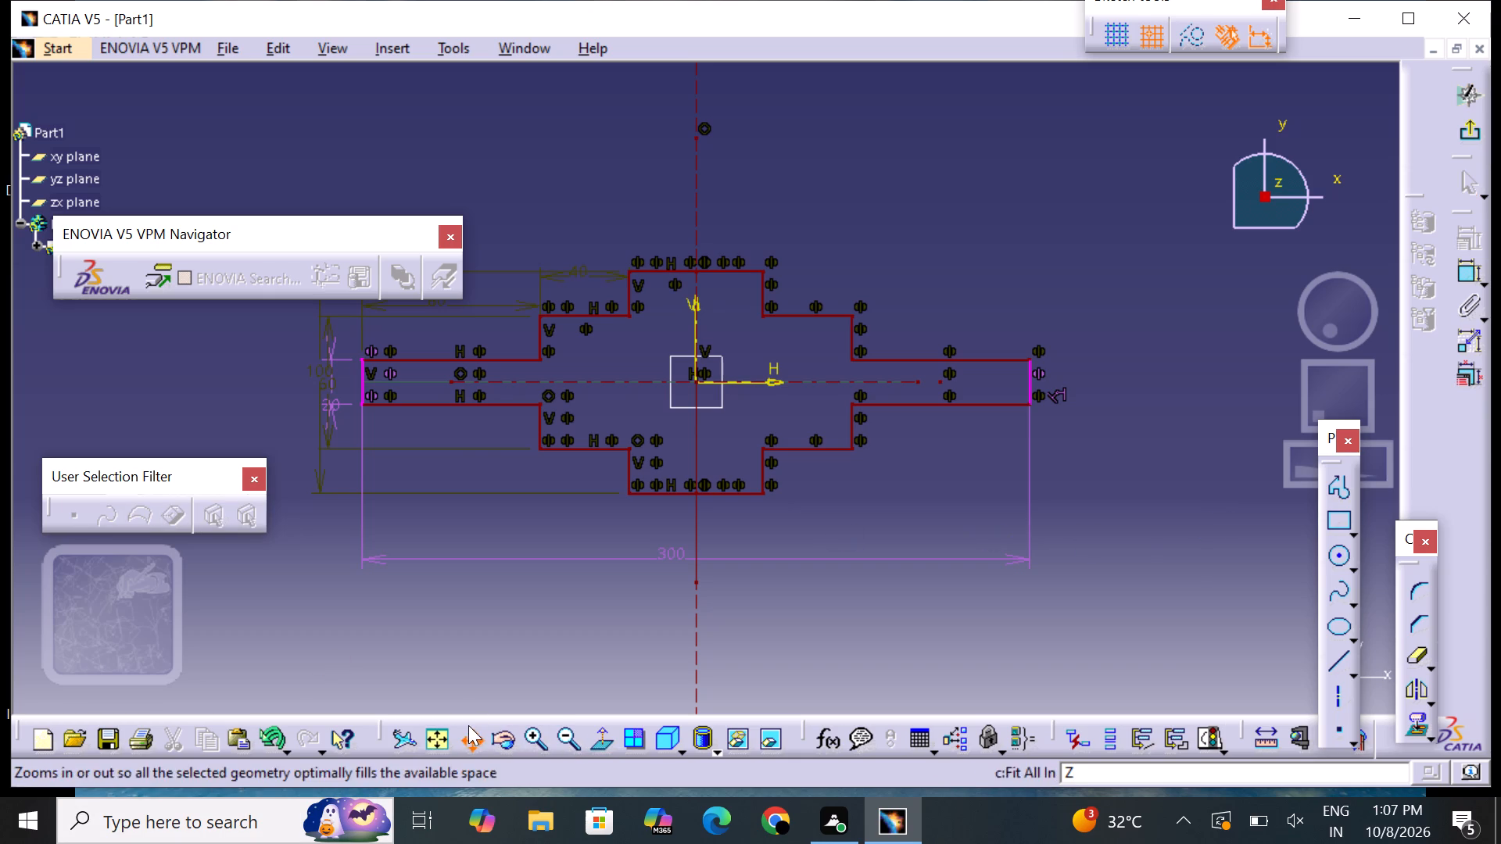
pyautogui.click(471, 728)
pyautogui.moveTo(207, 219); pyautogui.dragTo(112, 413)
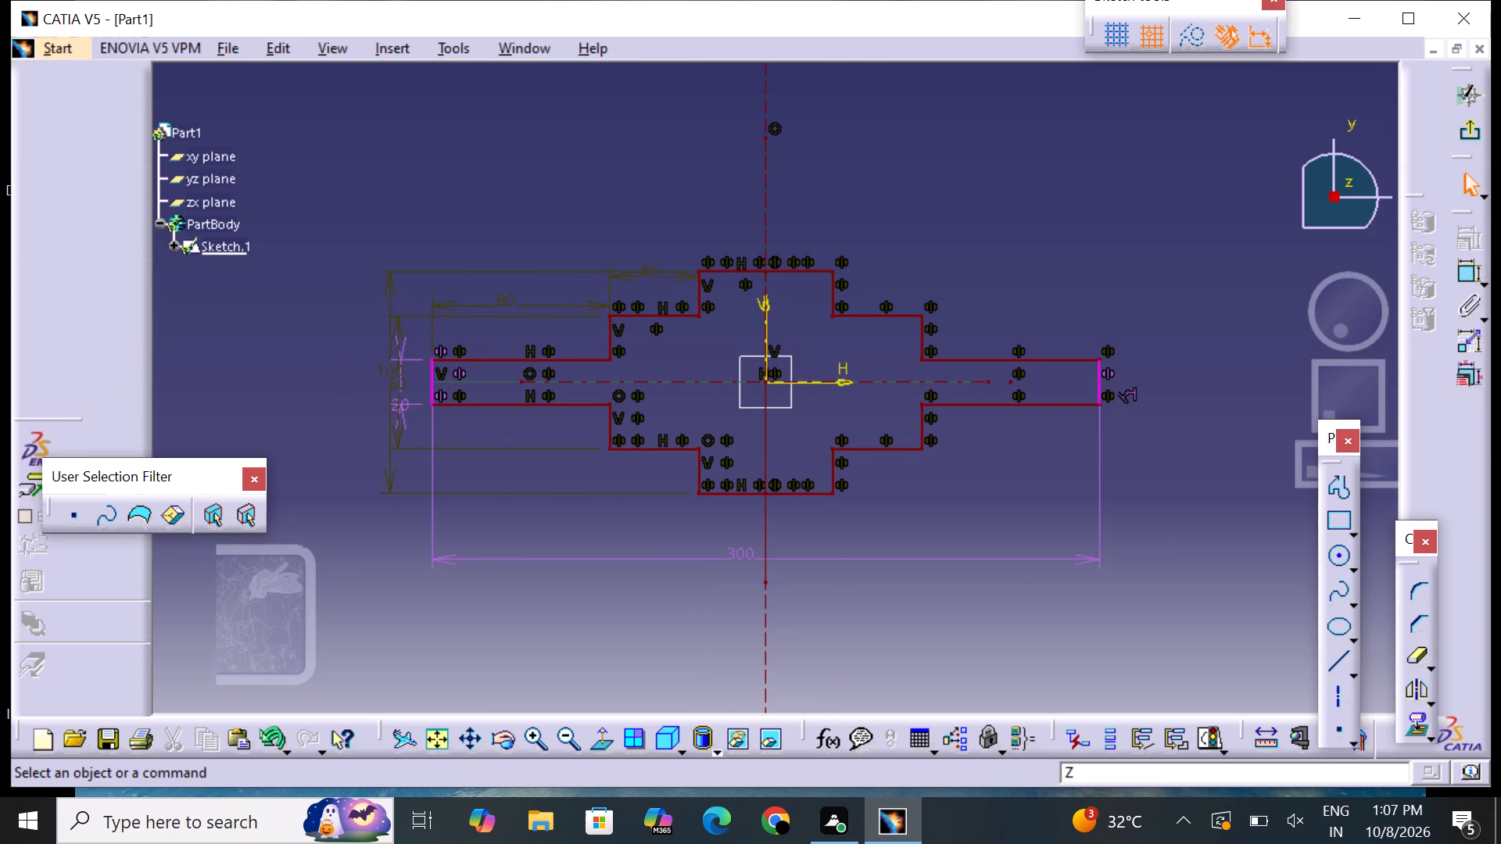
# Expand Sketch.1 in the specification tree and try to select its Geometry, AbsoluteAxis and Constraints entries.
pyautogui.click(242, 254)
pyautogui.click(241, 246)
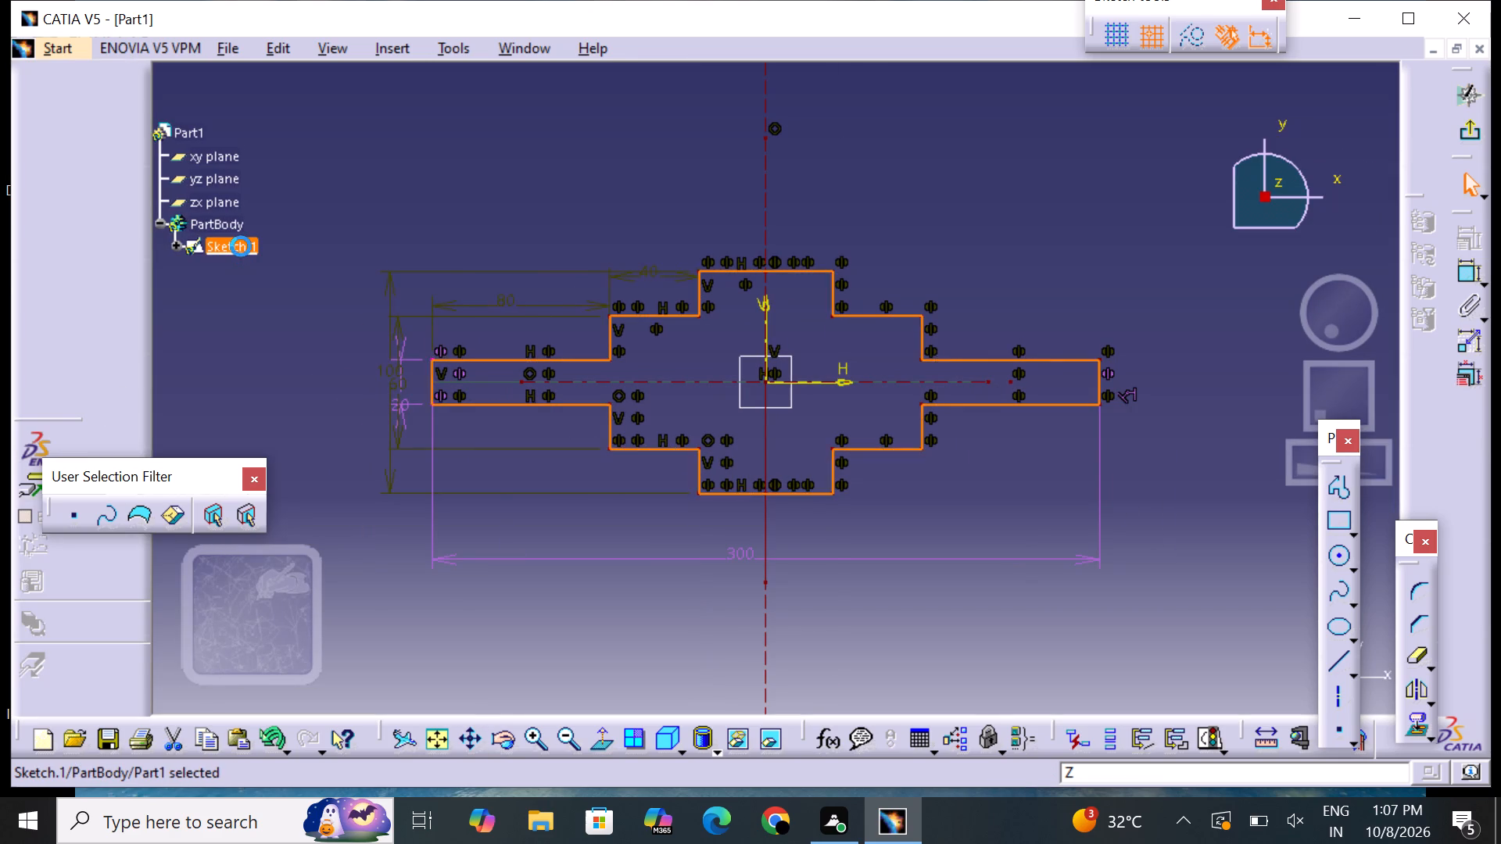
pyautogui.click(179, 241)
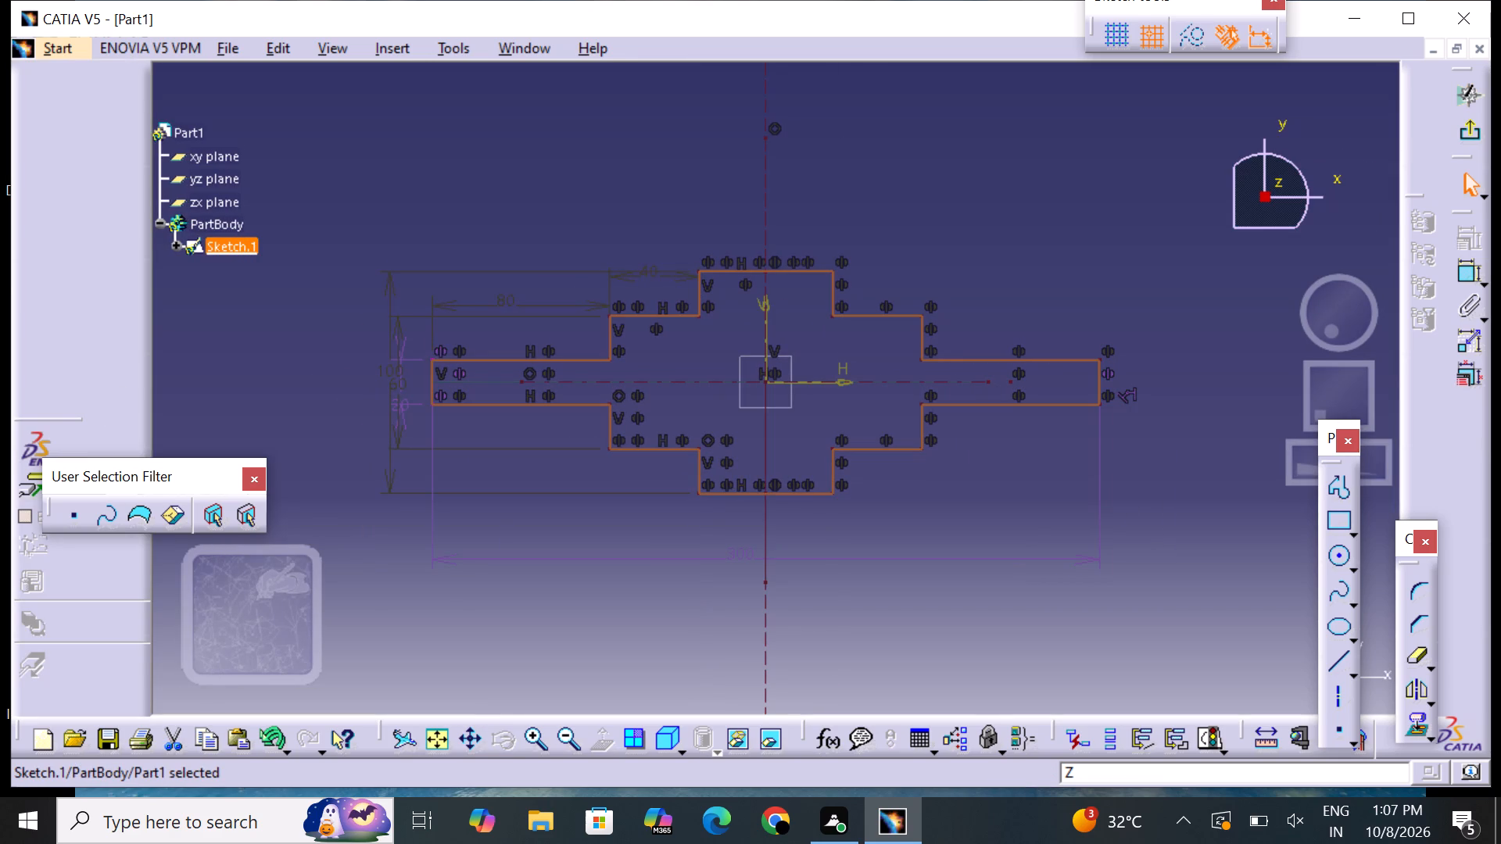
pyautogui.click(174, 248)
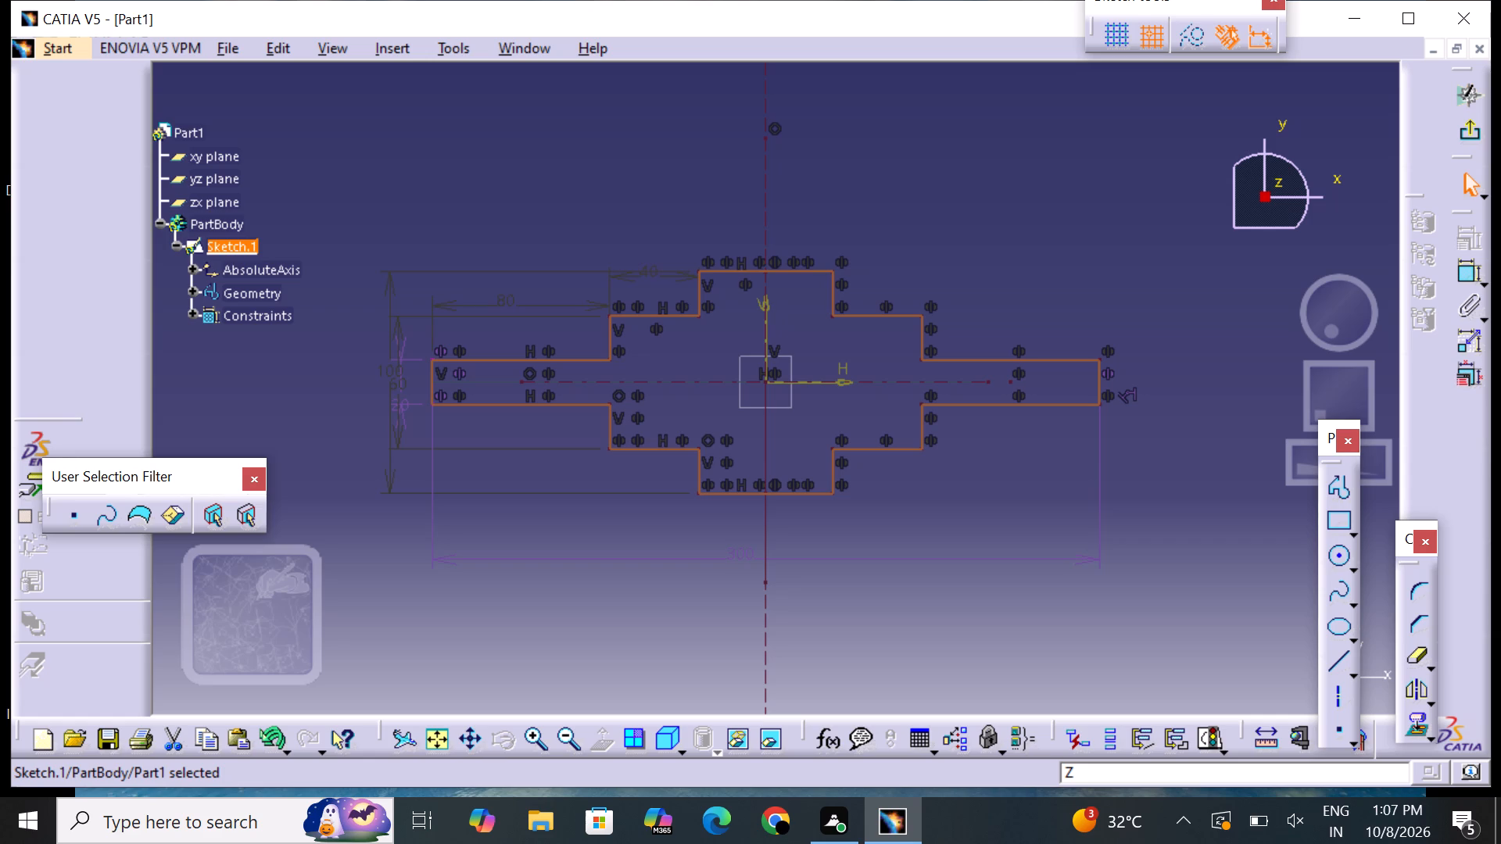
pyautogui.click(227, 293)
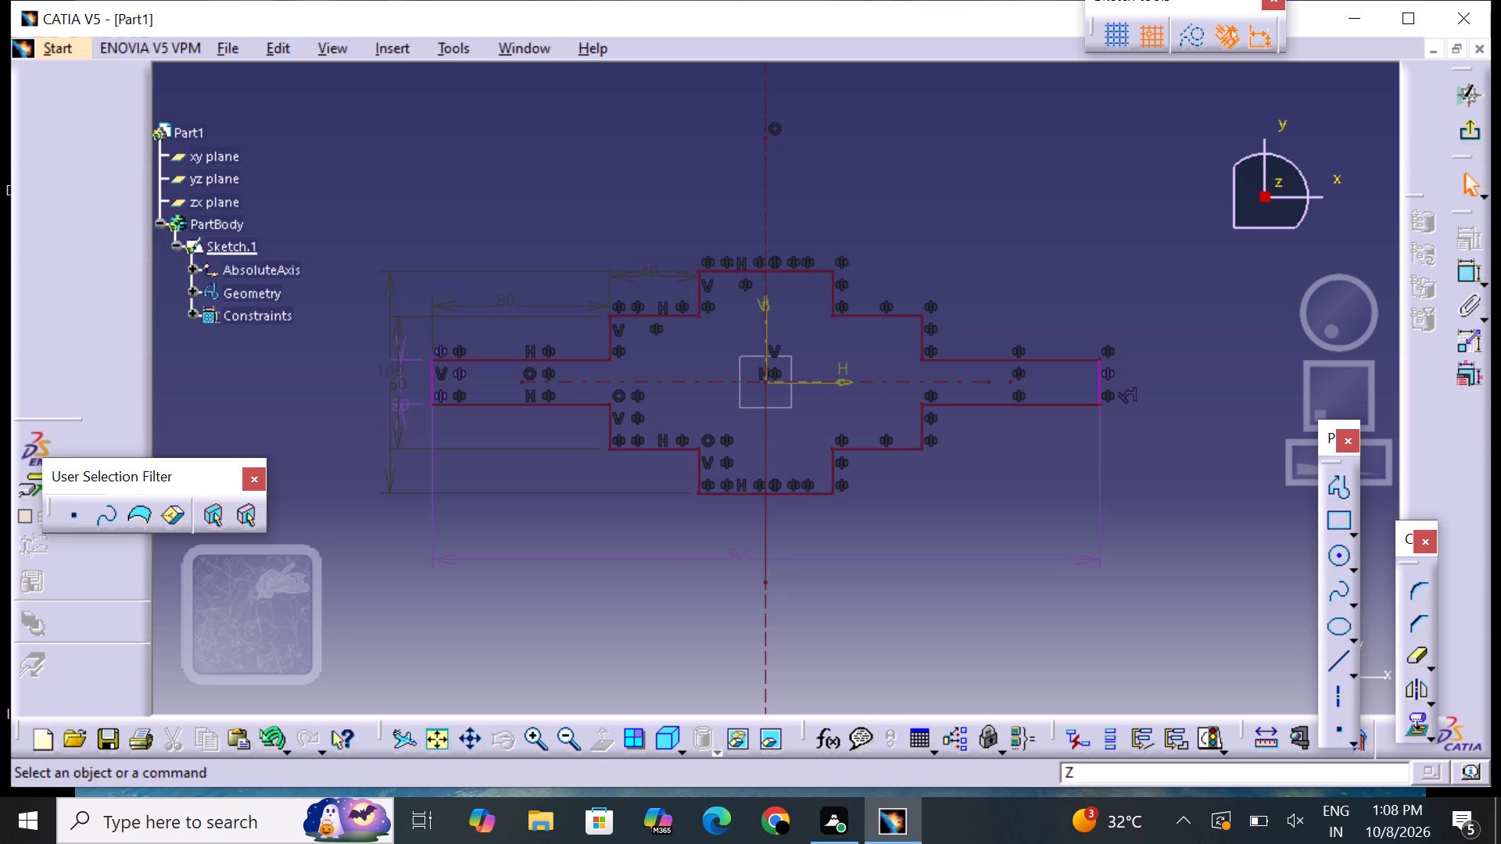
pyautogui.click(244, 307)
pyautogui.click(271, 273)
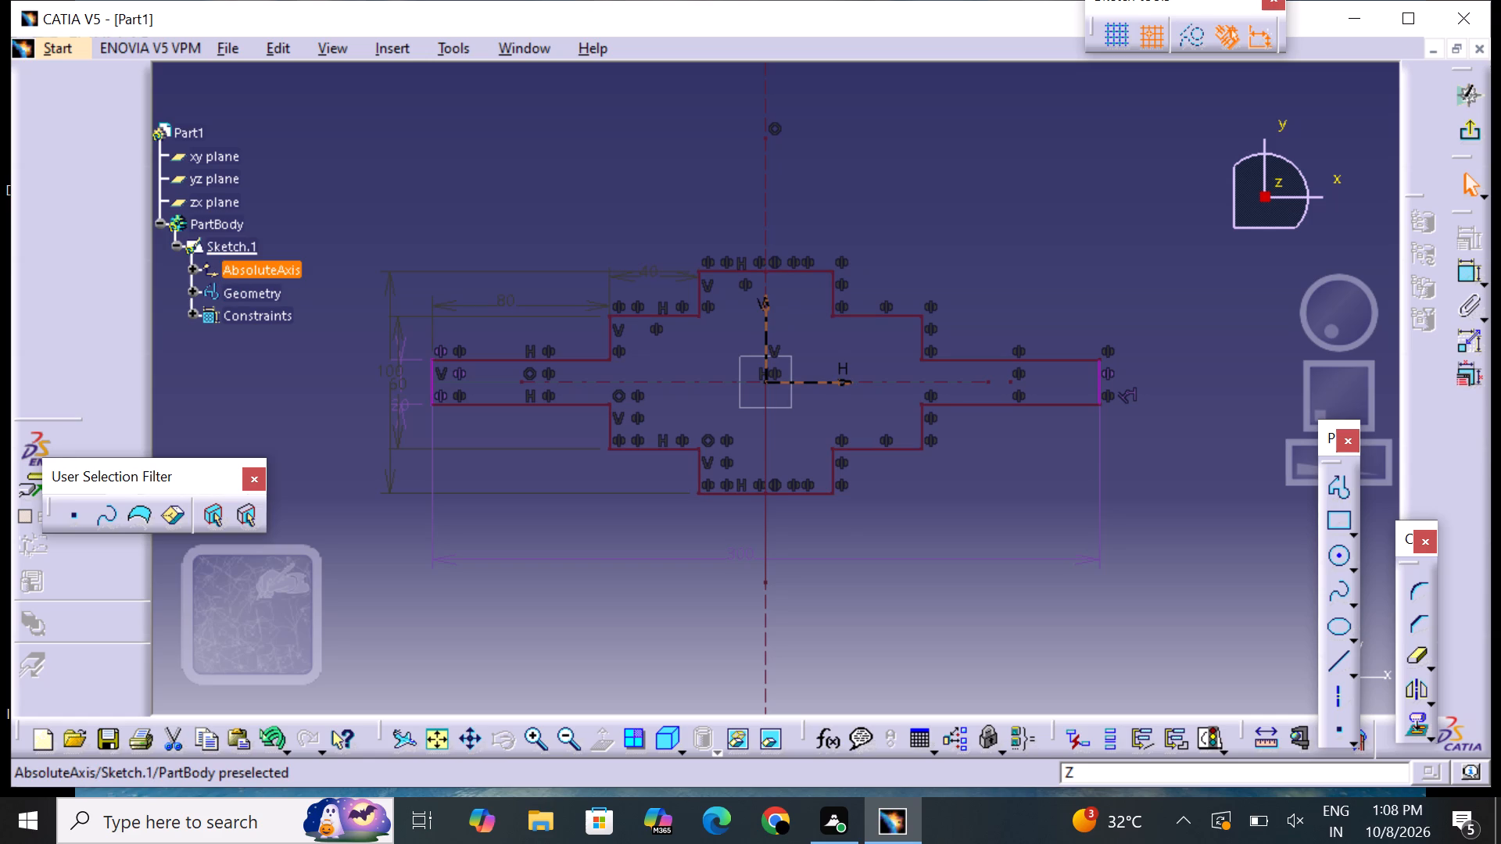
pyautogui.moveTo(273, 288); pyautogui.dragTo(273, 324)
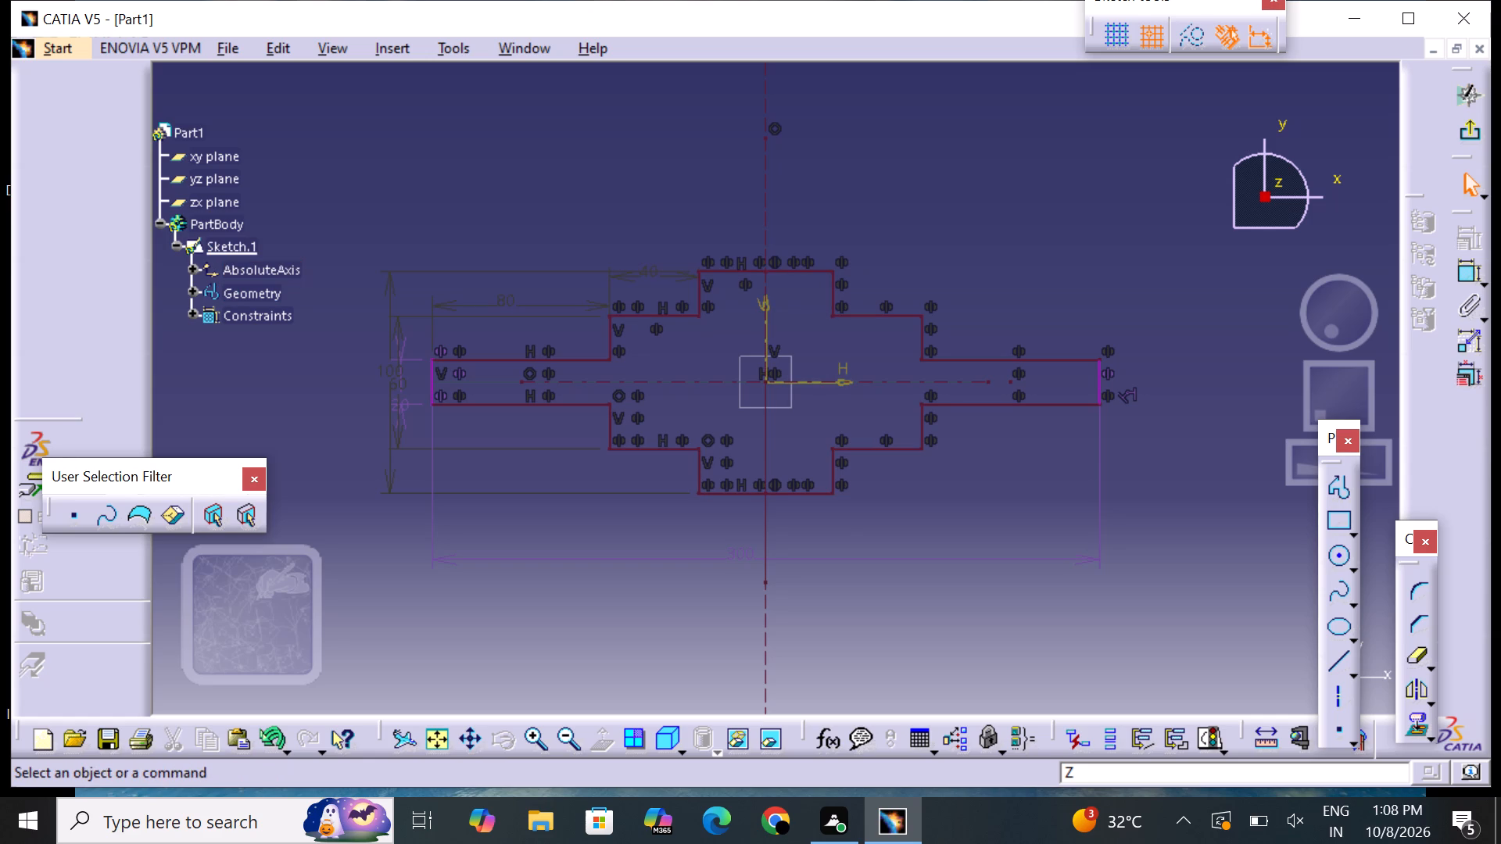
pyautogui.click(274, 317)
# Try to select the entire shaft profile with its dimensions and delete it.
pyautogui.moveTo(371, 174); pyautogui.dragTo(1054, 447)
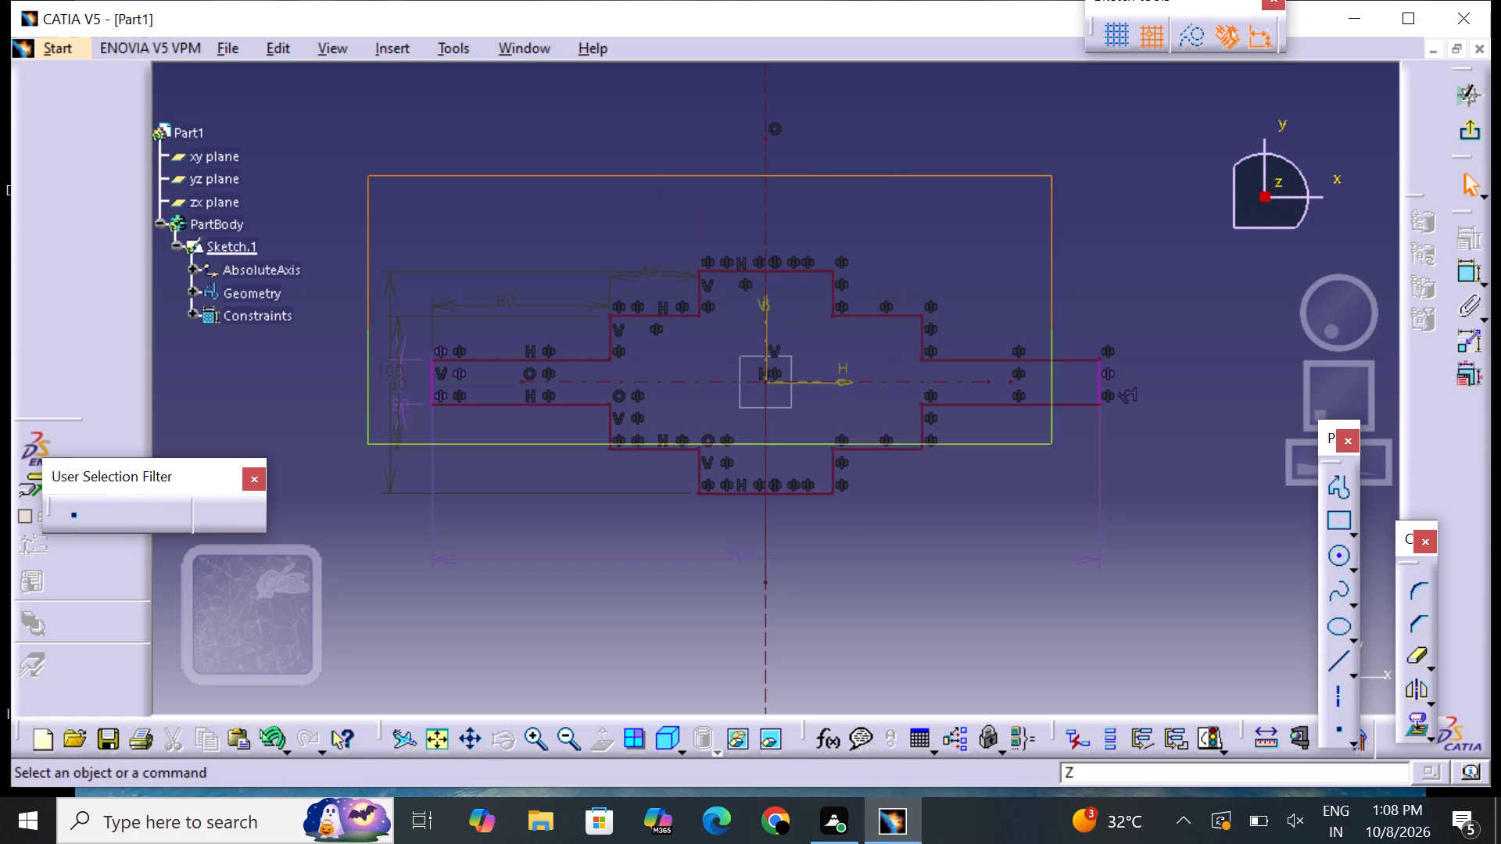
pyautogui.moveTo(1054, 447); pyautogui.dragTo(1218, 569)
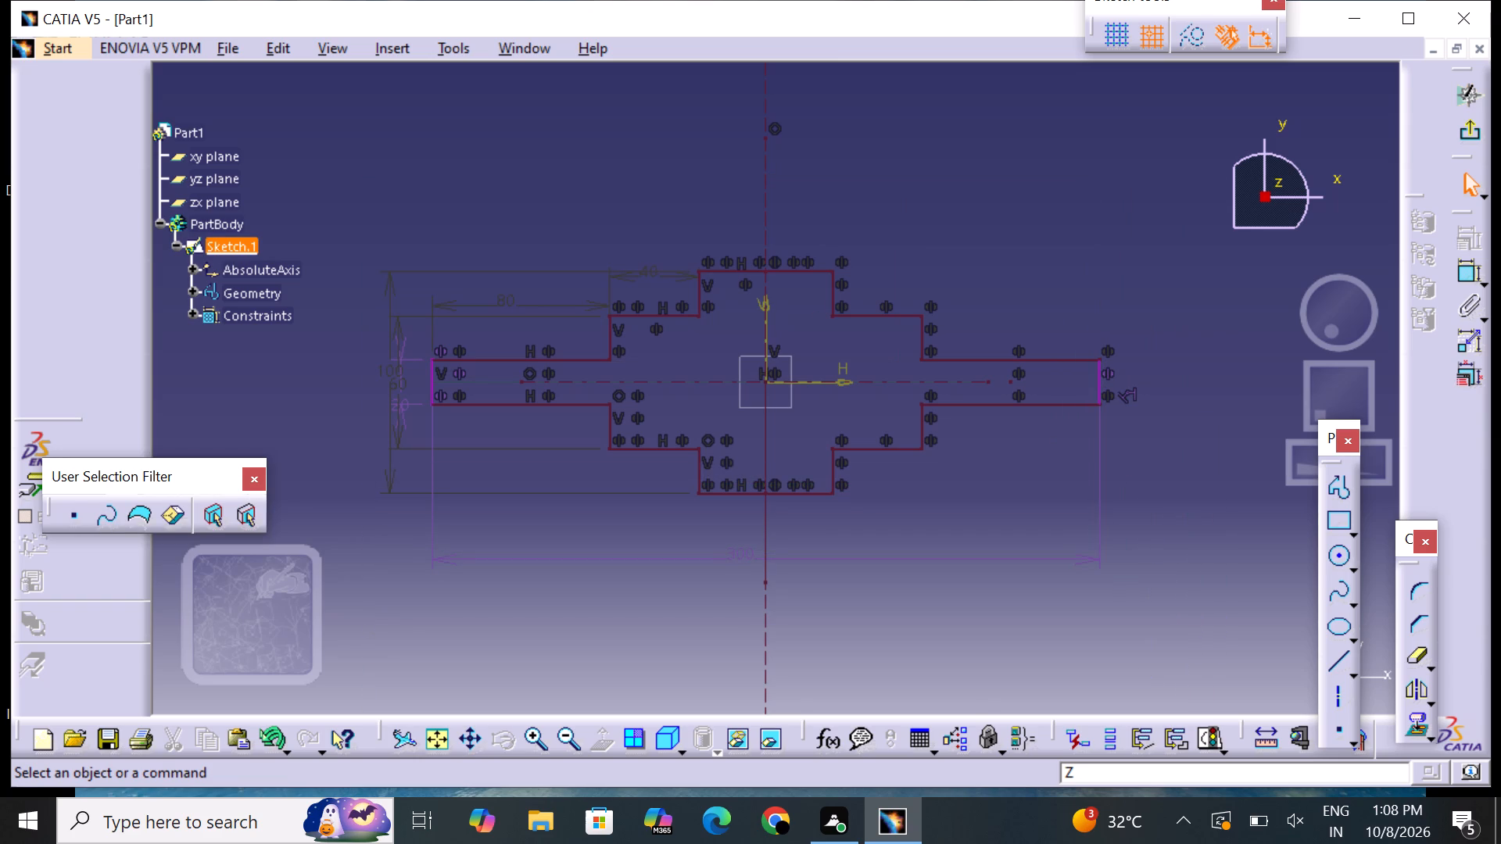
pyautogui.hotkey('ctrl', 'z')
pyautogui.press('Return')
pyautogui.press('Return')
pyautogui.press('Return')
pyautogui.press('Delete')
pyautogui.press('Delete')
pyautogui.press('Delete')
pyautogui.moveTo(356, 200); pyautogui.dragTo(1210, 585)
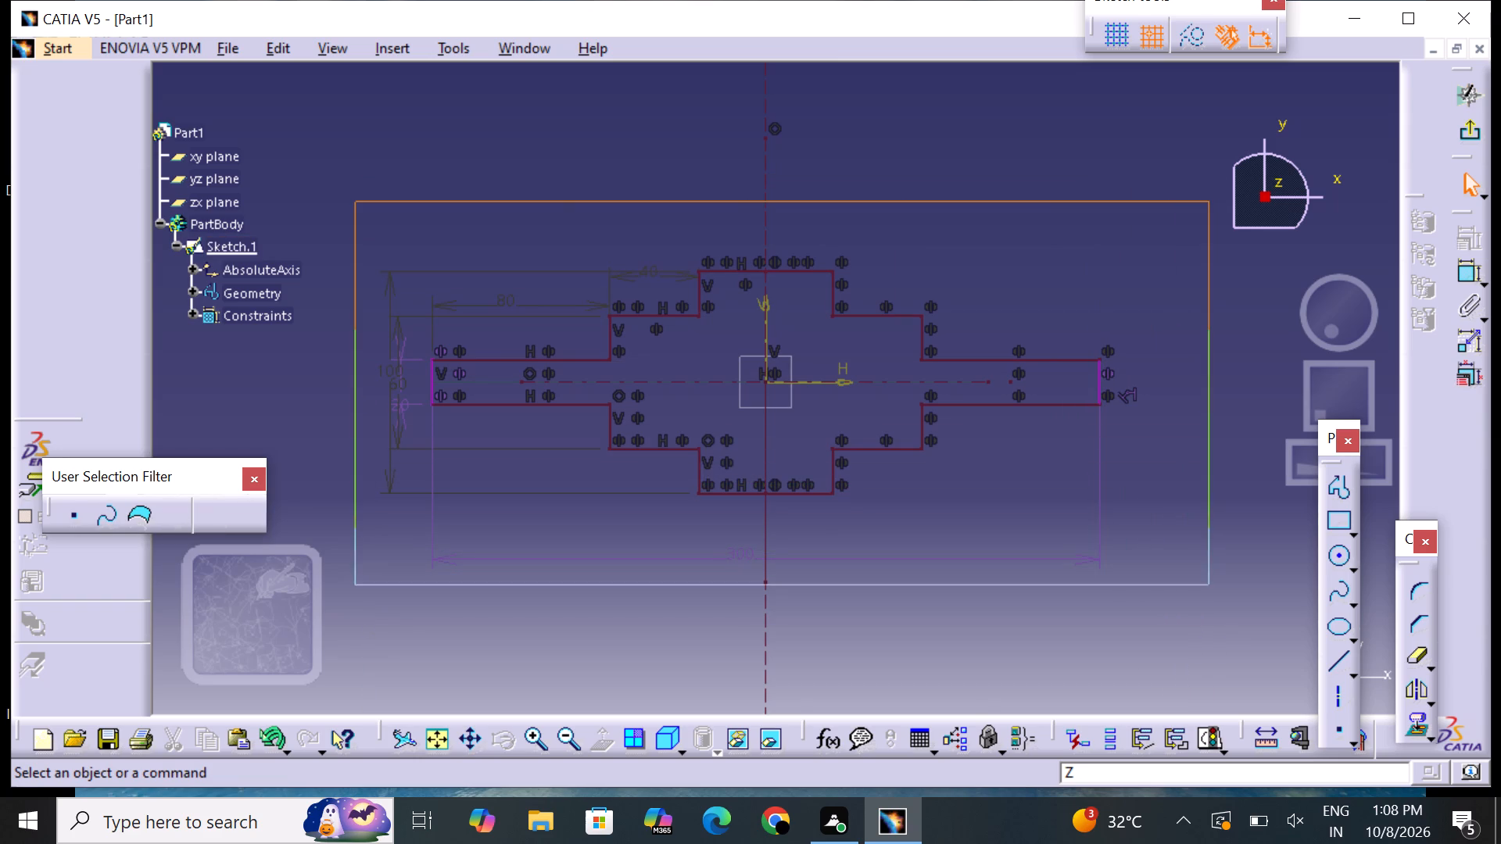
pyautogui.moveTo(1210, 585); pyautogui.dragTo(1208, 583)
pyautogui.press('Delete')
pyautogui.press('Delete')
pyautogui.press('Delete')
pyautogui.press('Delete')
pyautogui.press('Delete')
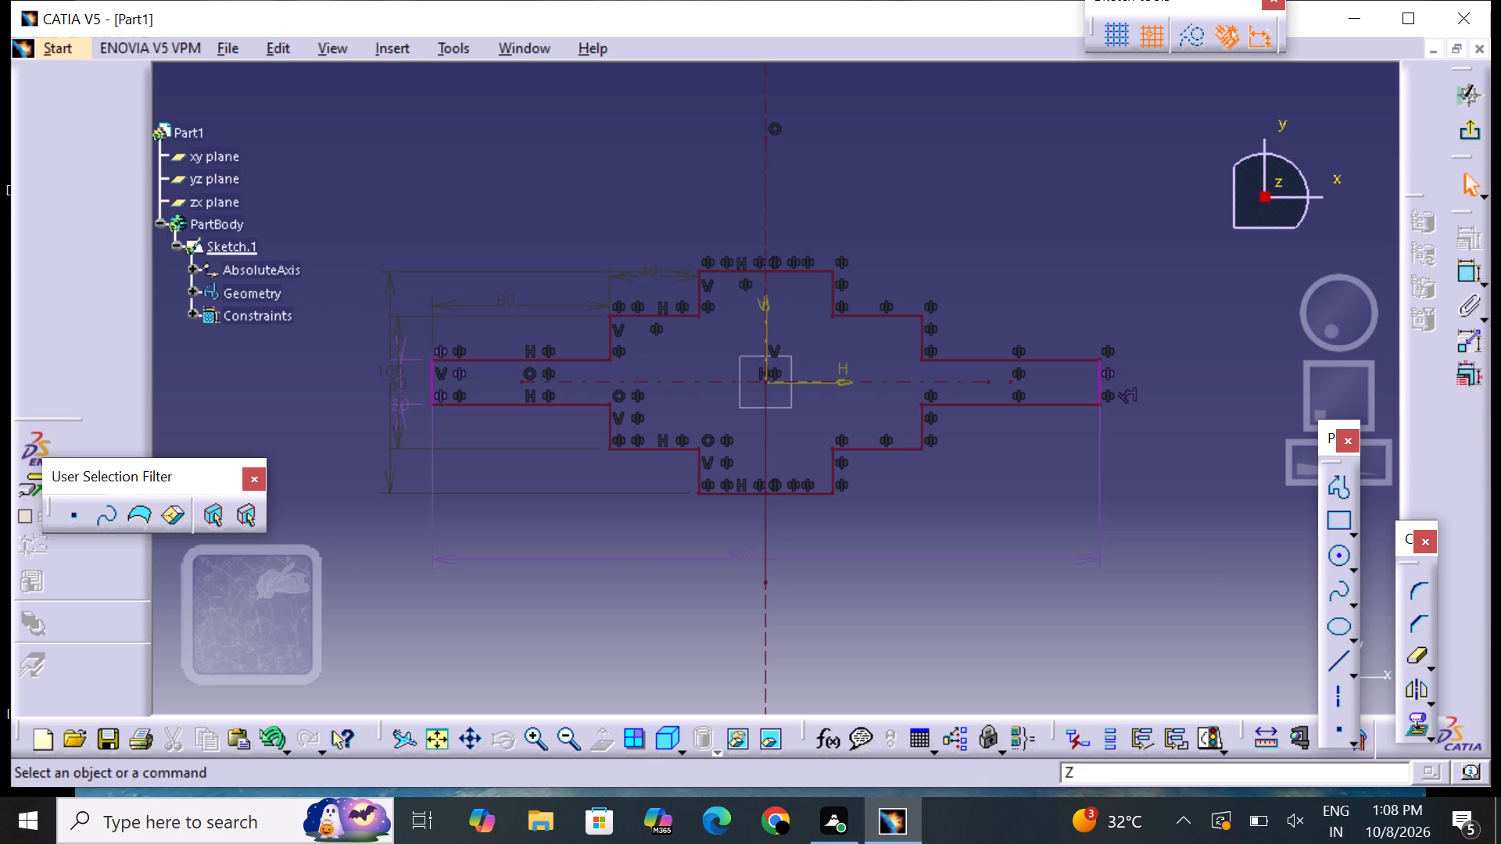
# Close Part1 without saving its changes.
pyautogui.click(1484, 50)
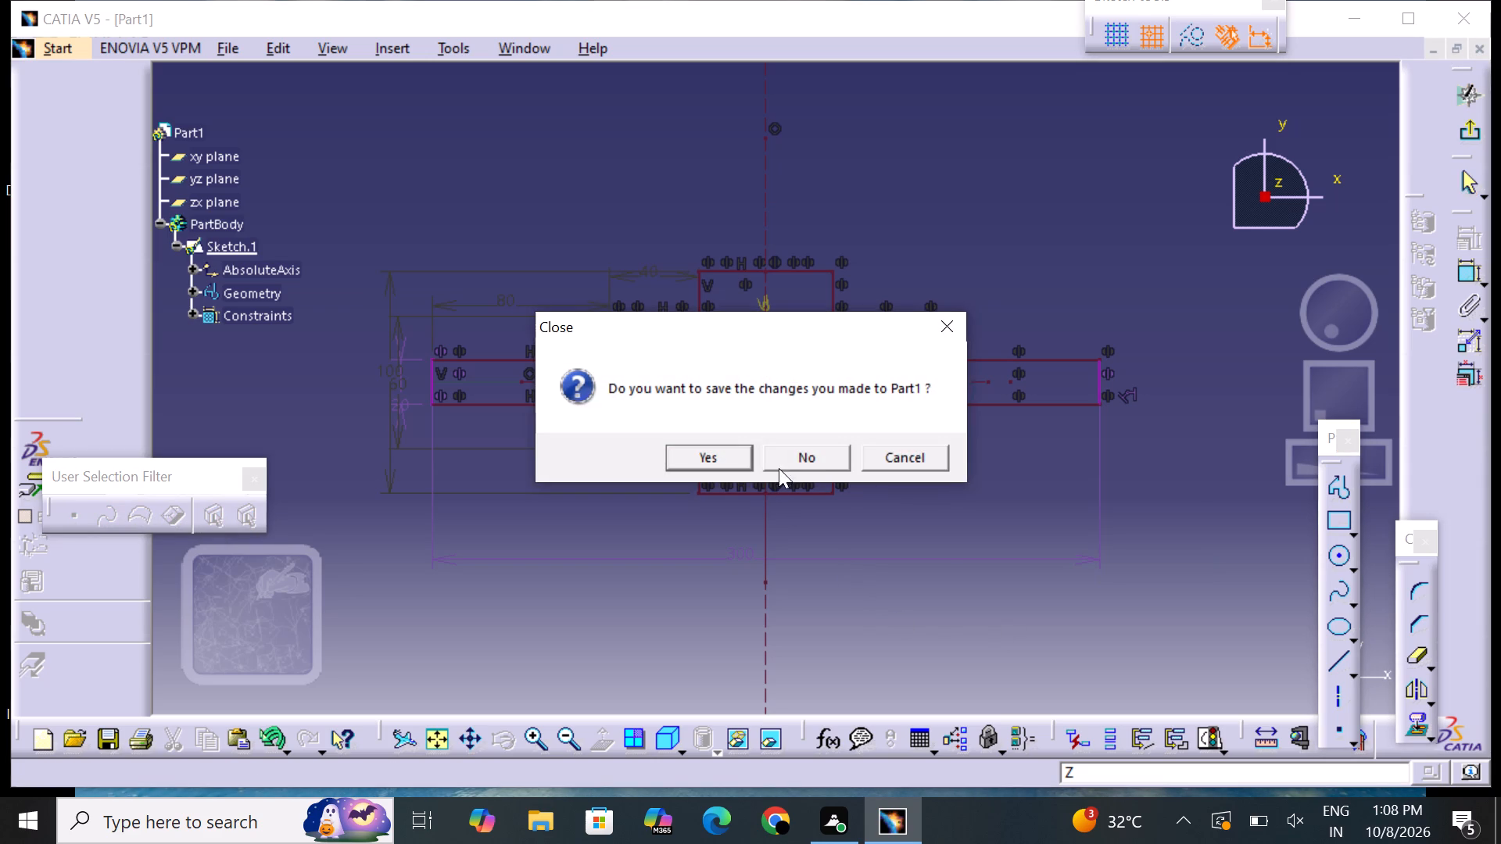
pyautogui.click(783, 462)
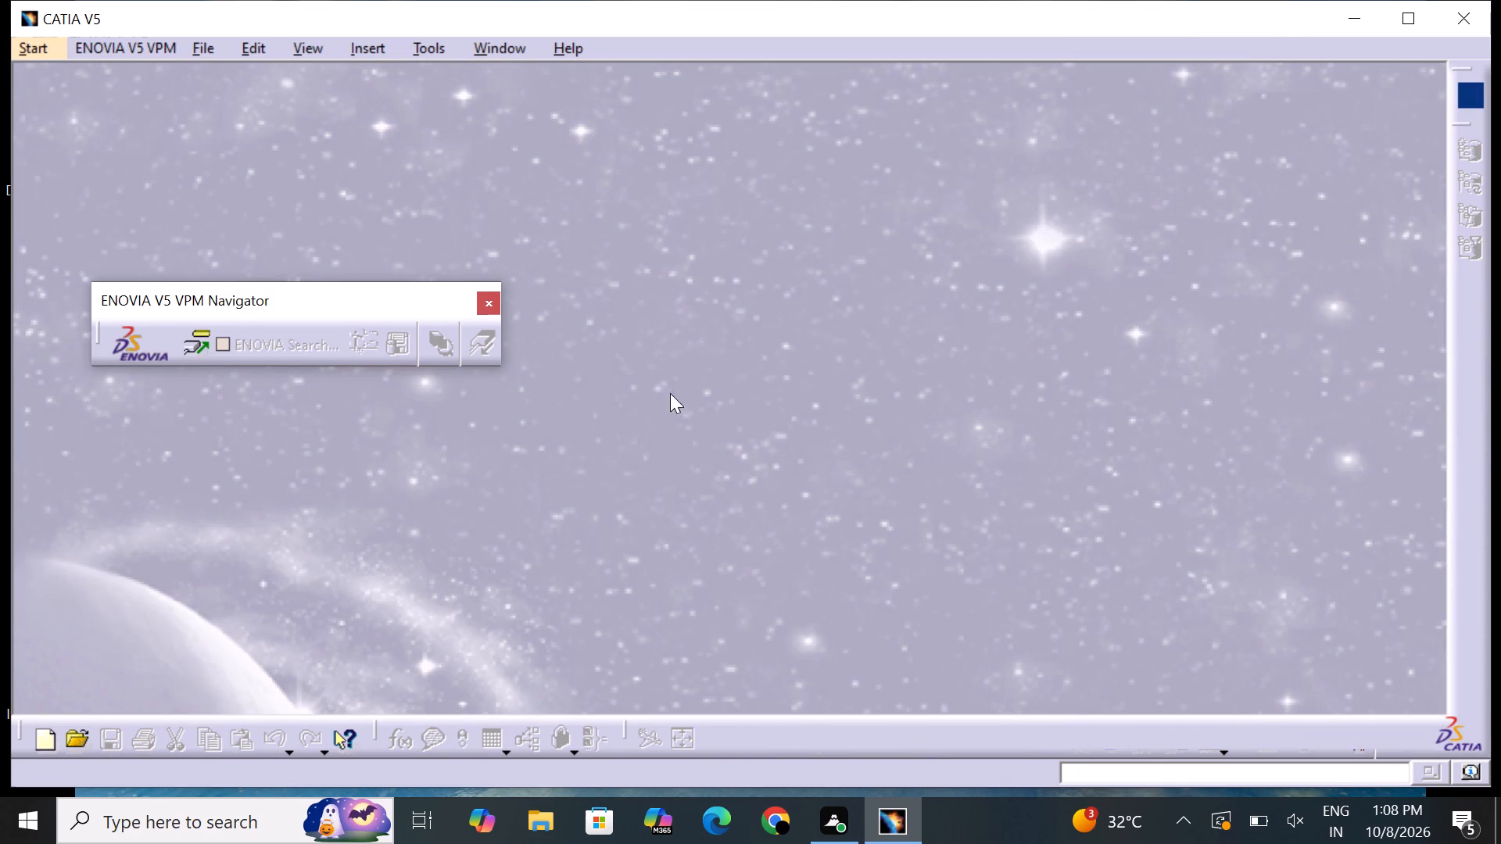
# Create a new Part Design part named Part1 with hybrid design enabled.
pyautogui.click(38, 41)
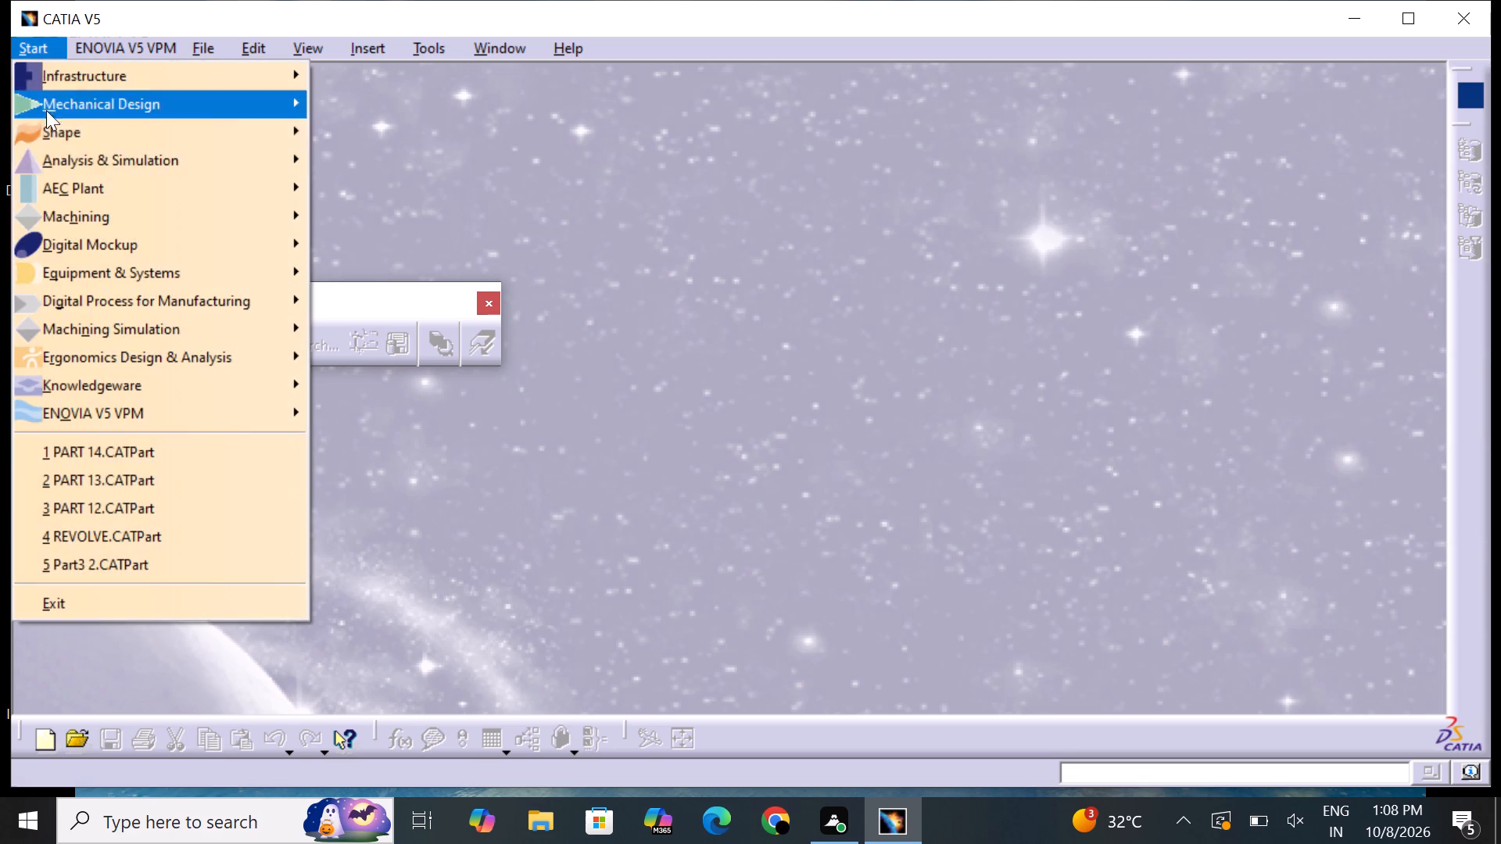
pyautogui.click(81, 108)
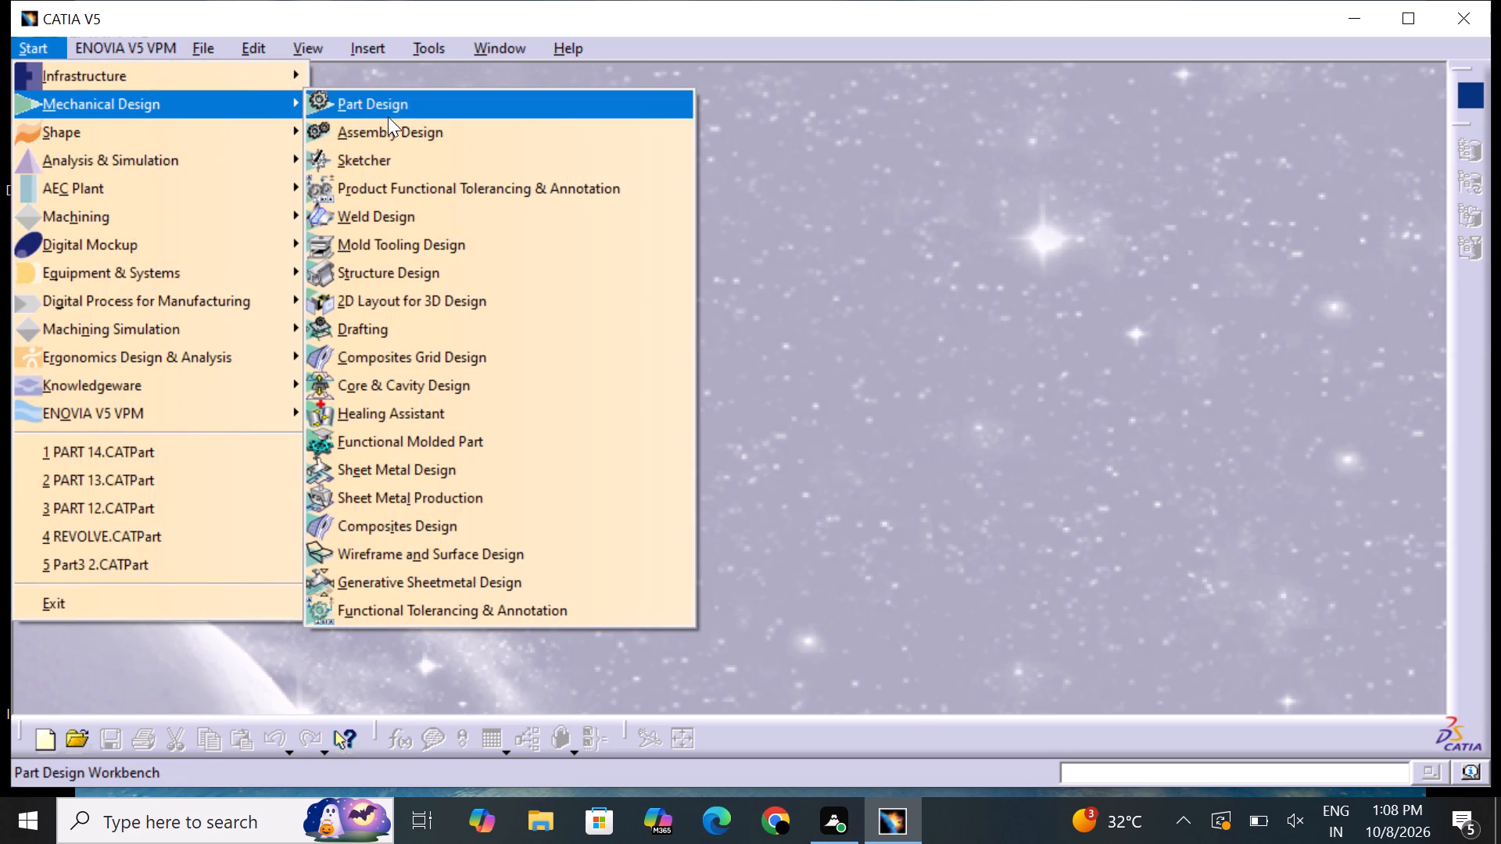
pyautogui.click(388, 113)
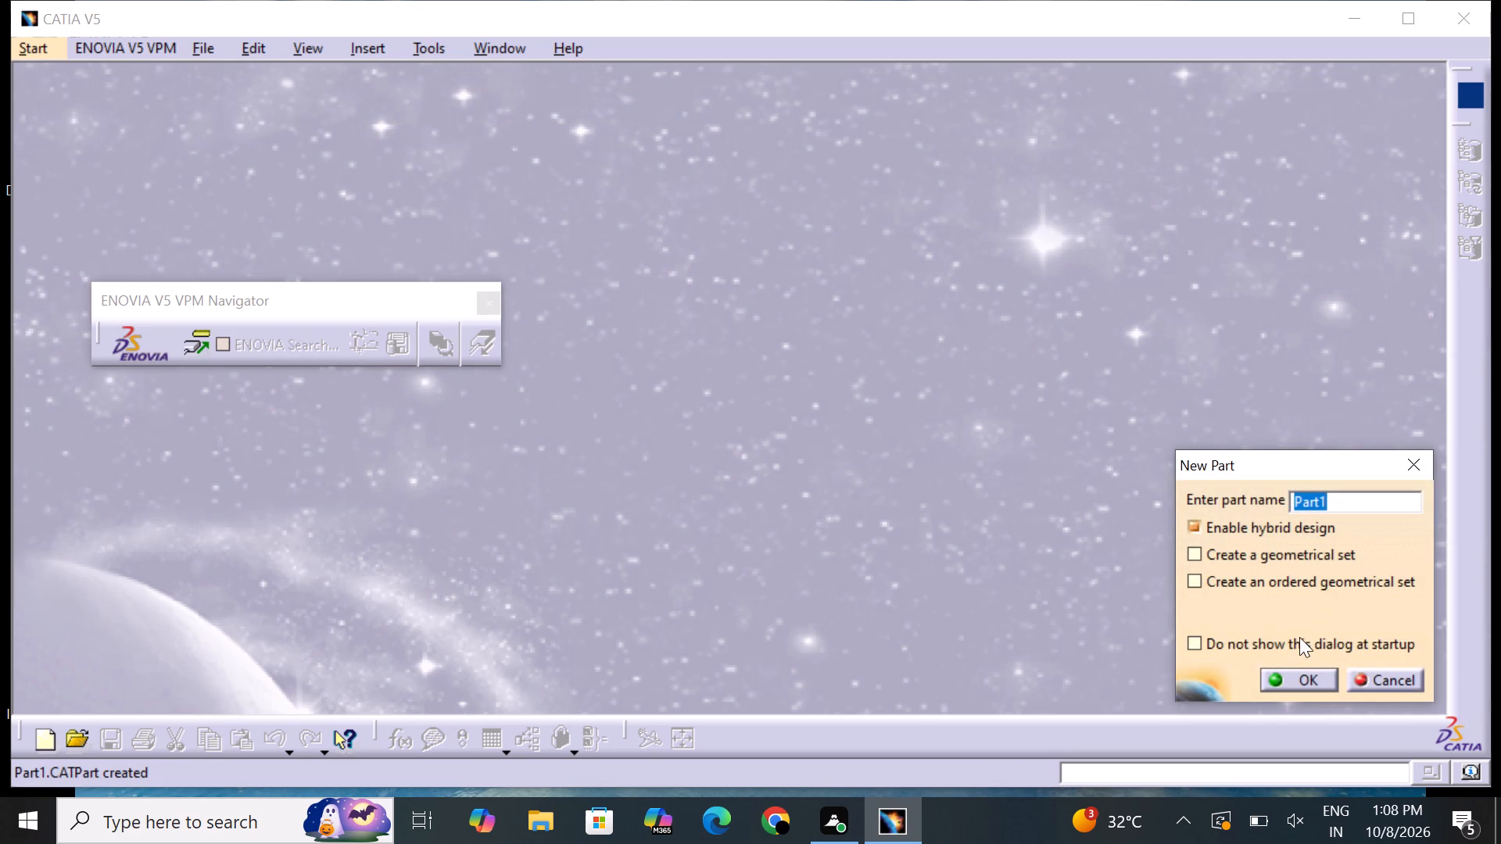
pyautogui.click(1309, 655)
pyautogui.click(1290, 681)
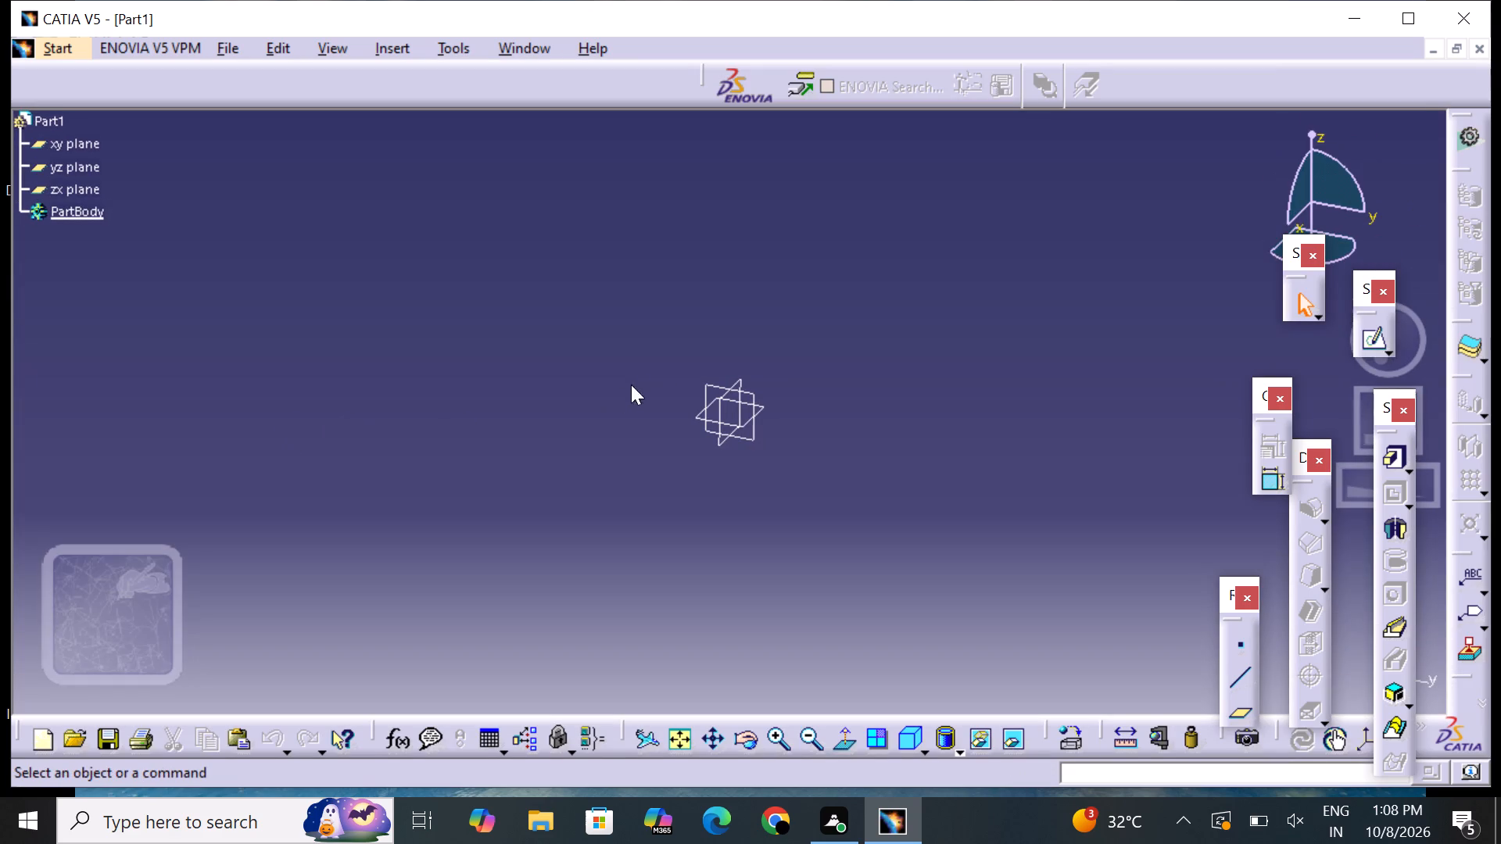
# Open a new sketch on the xy plane.
pyautogui.click(756, 409)
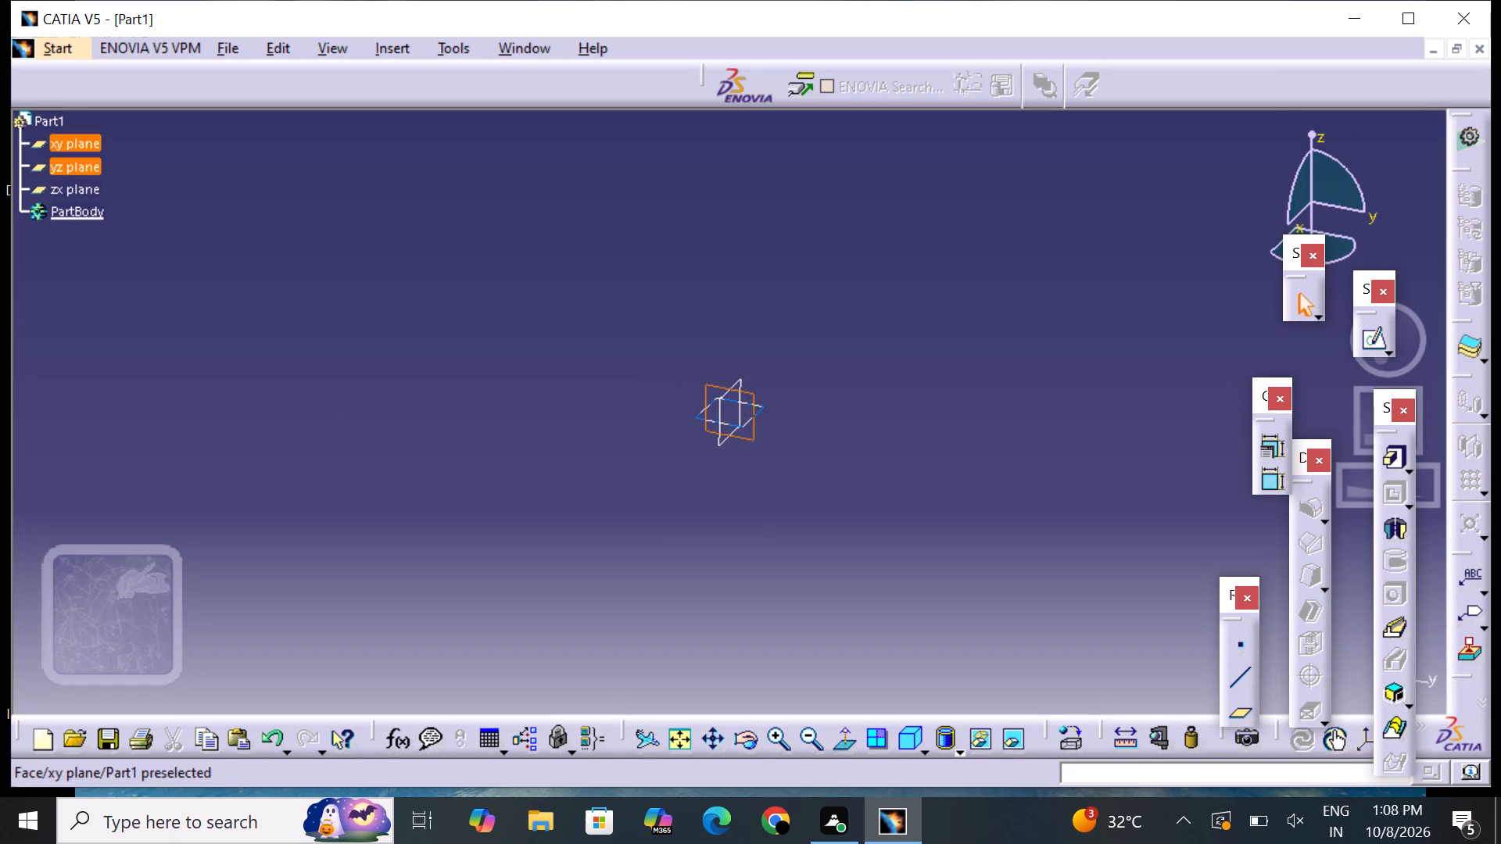
pyautogui.click(71, 144)
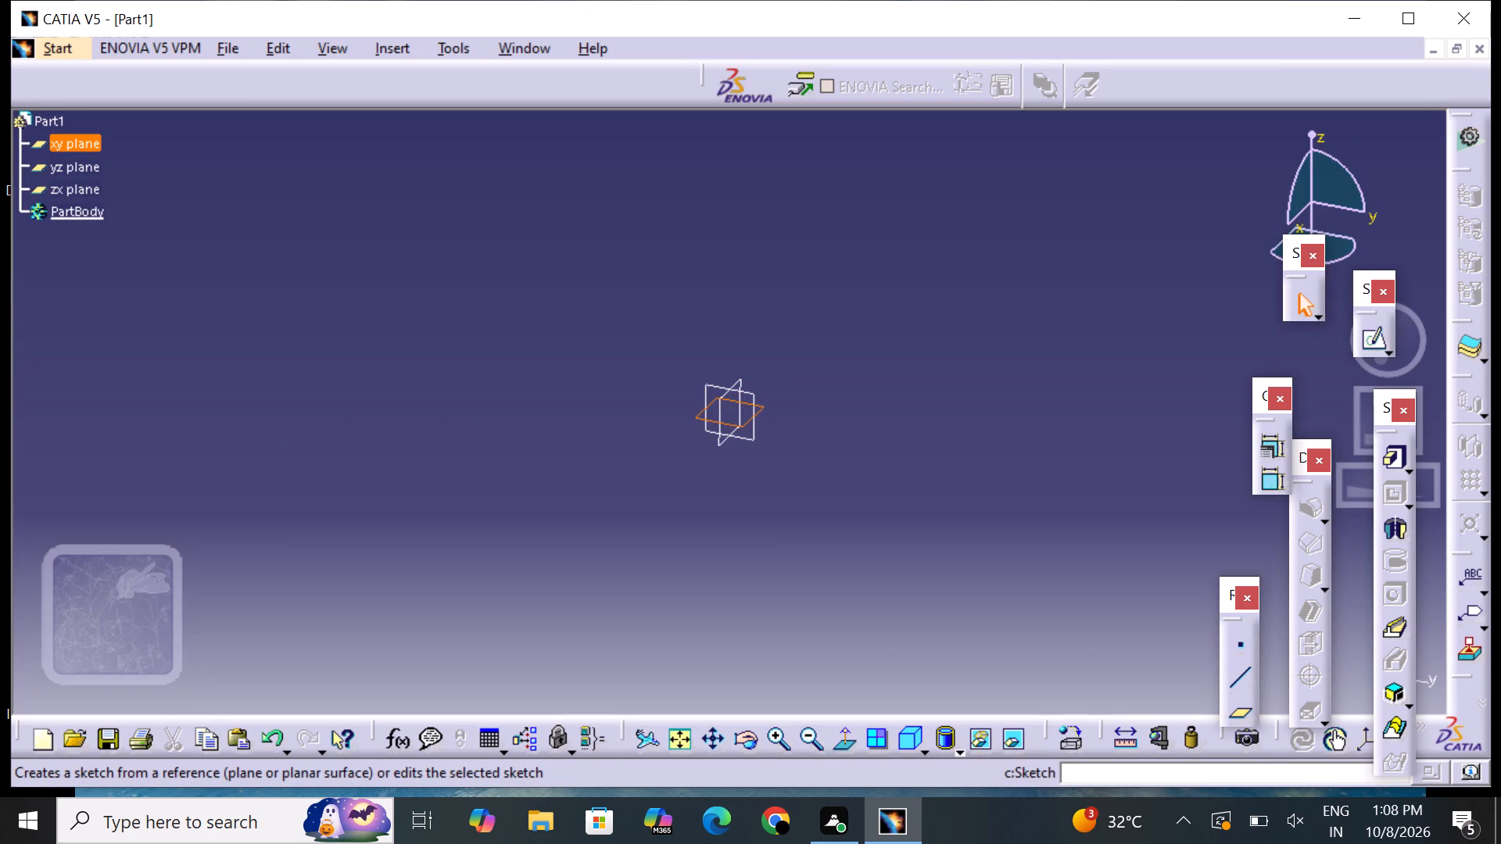
pyautogui.click(1367, 335)
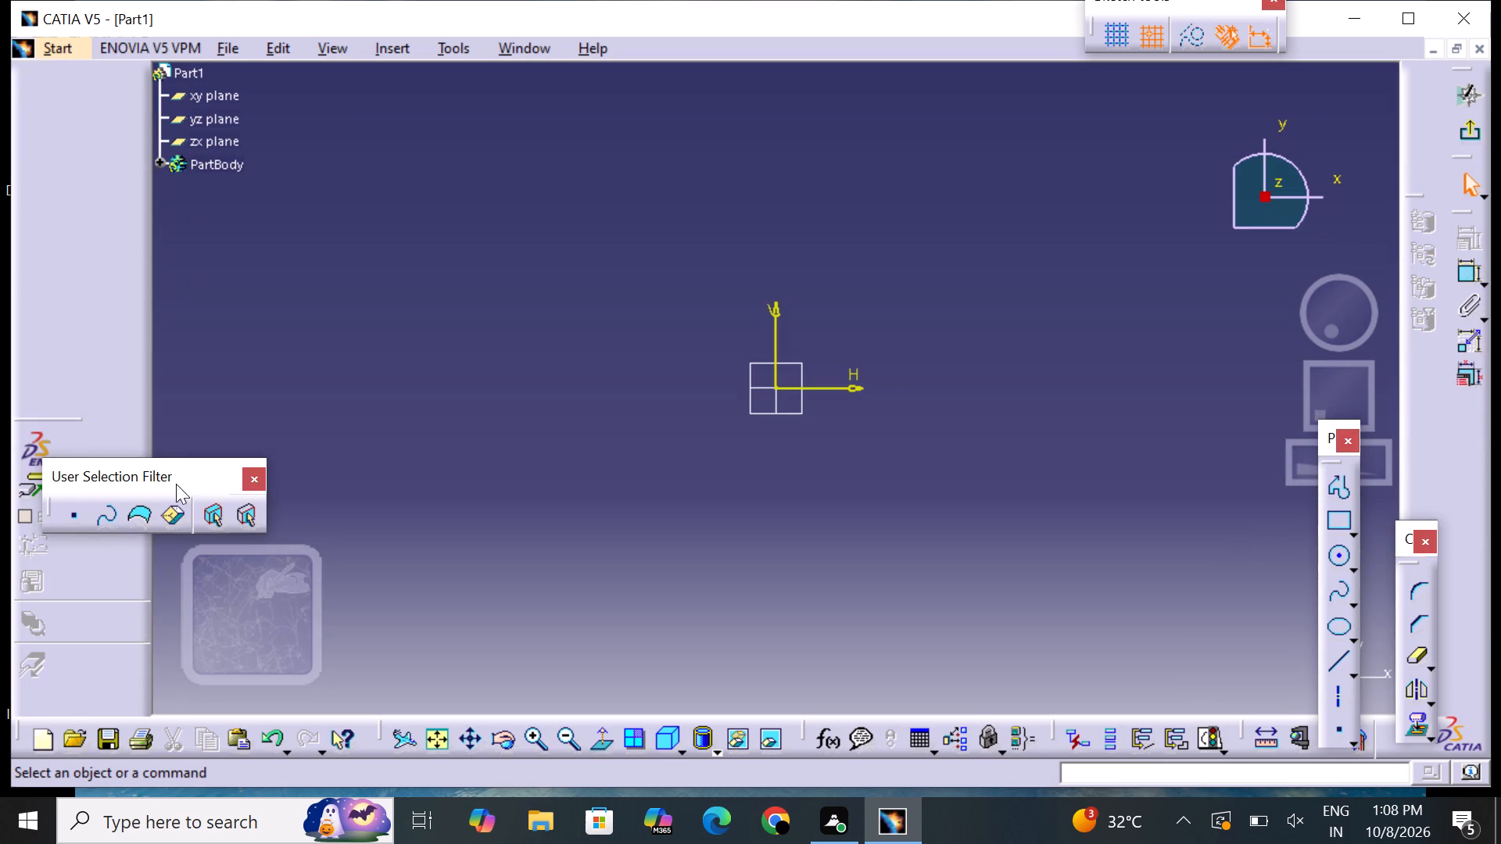
# Draw a vertical axis through the origin, starting about 80 mm above it and ending well below it.
pyautogui.click(1331, 695)
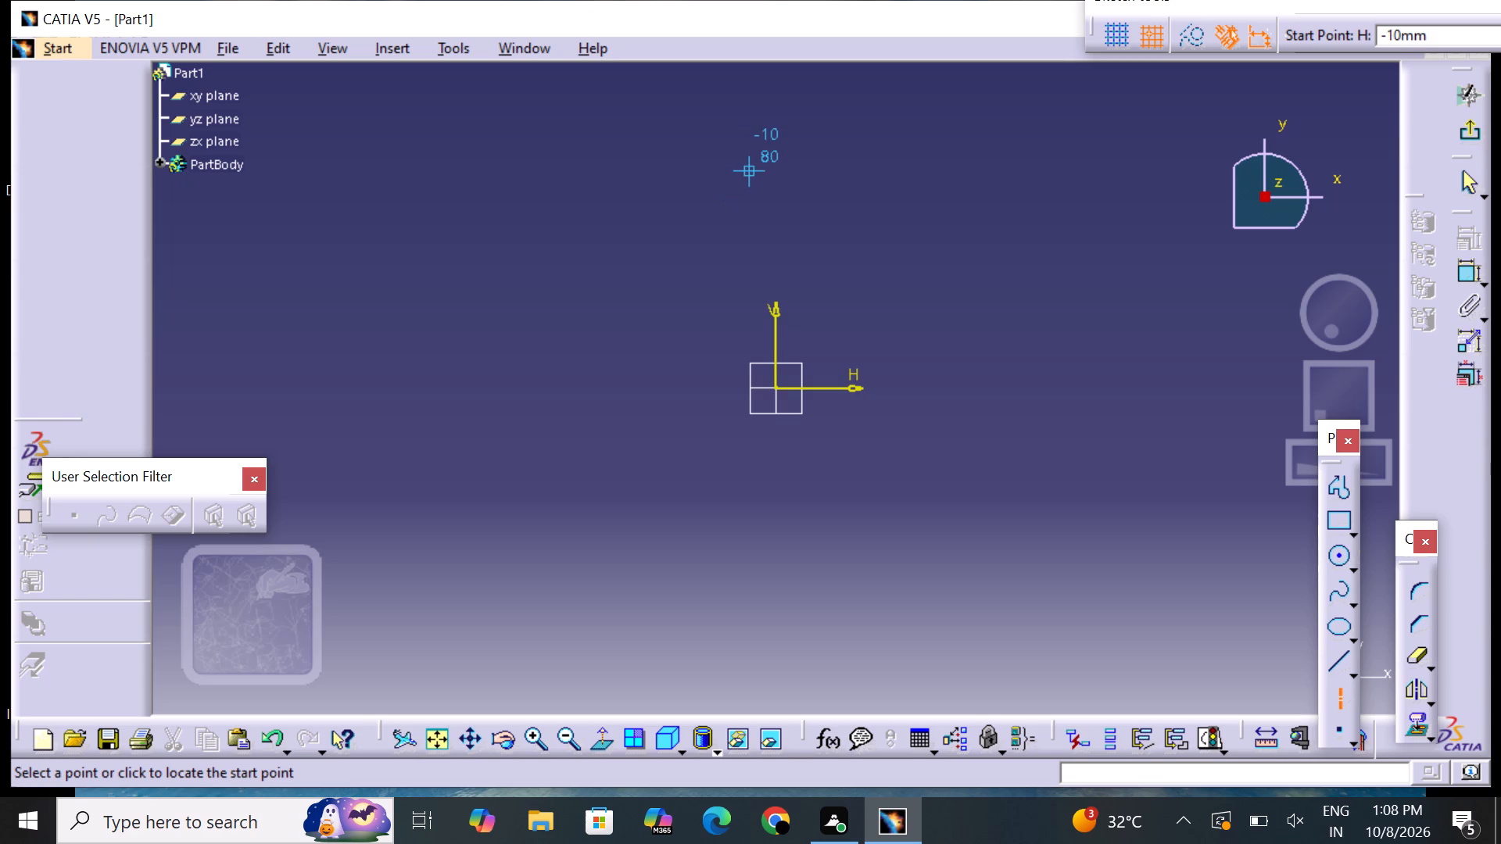
pyautogui.click(783, 178)
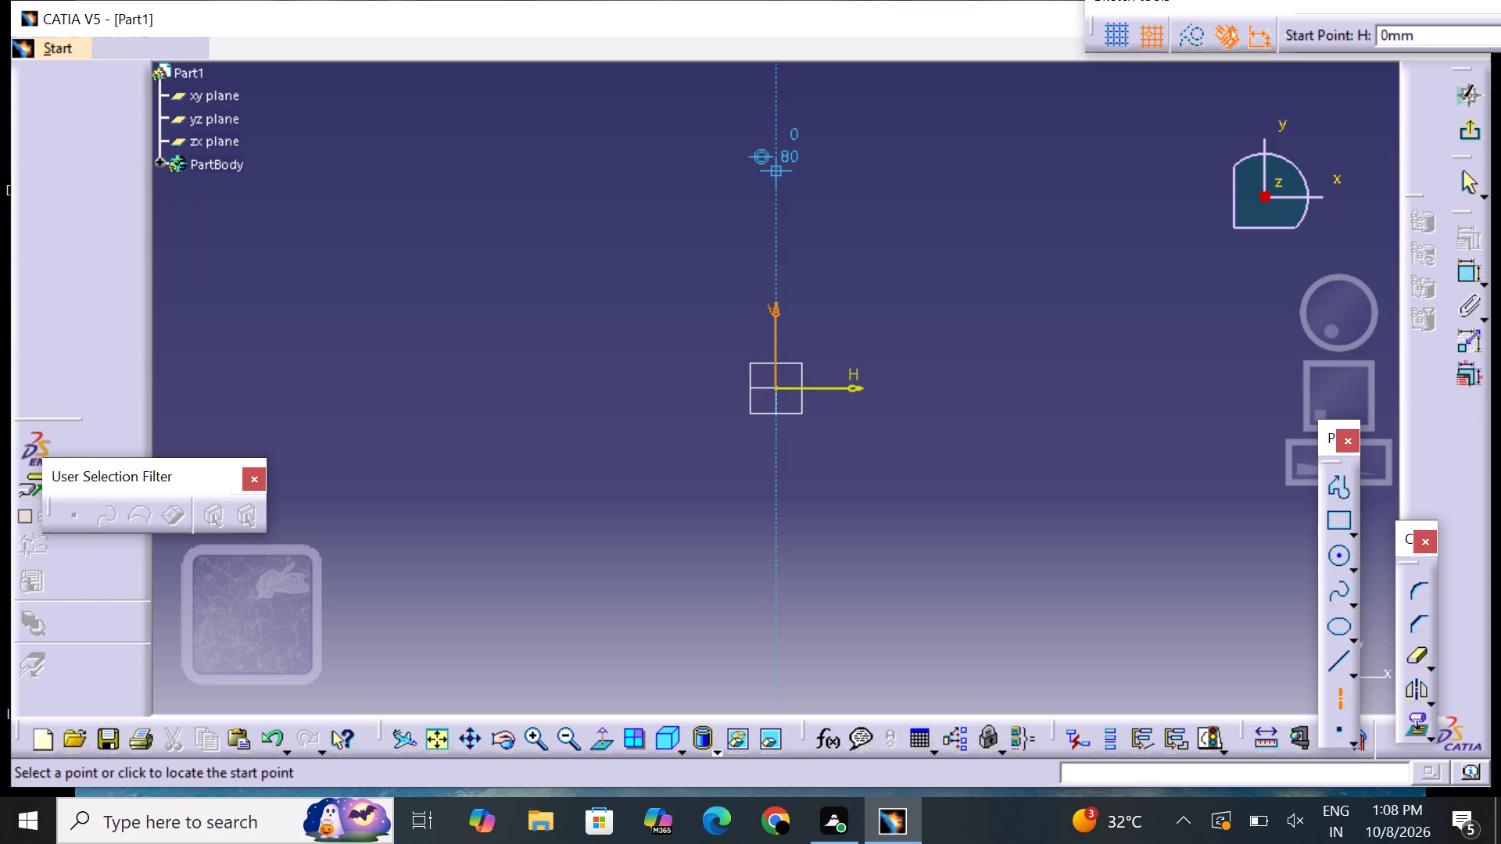
pyautogui.click(773, 613)
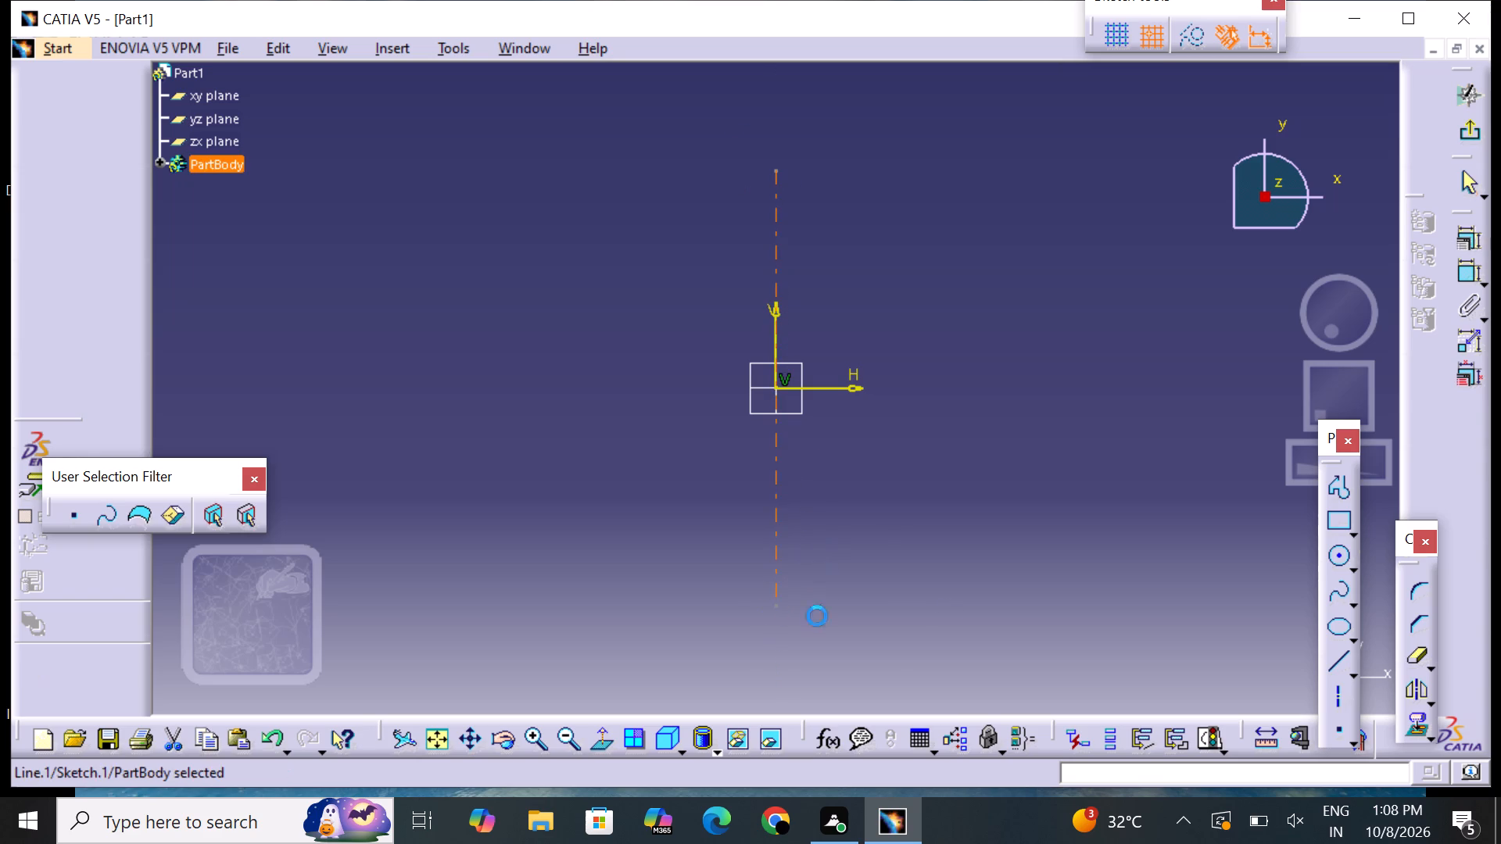
pyautogui.click(954, 605)
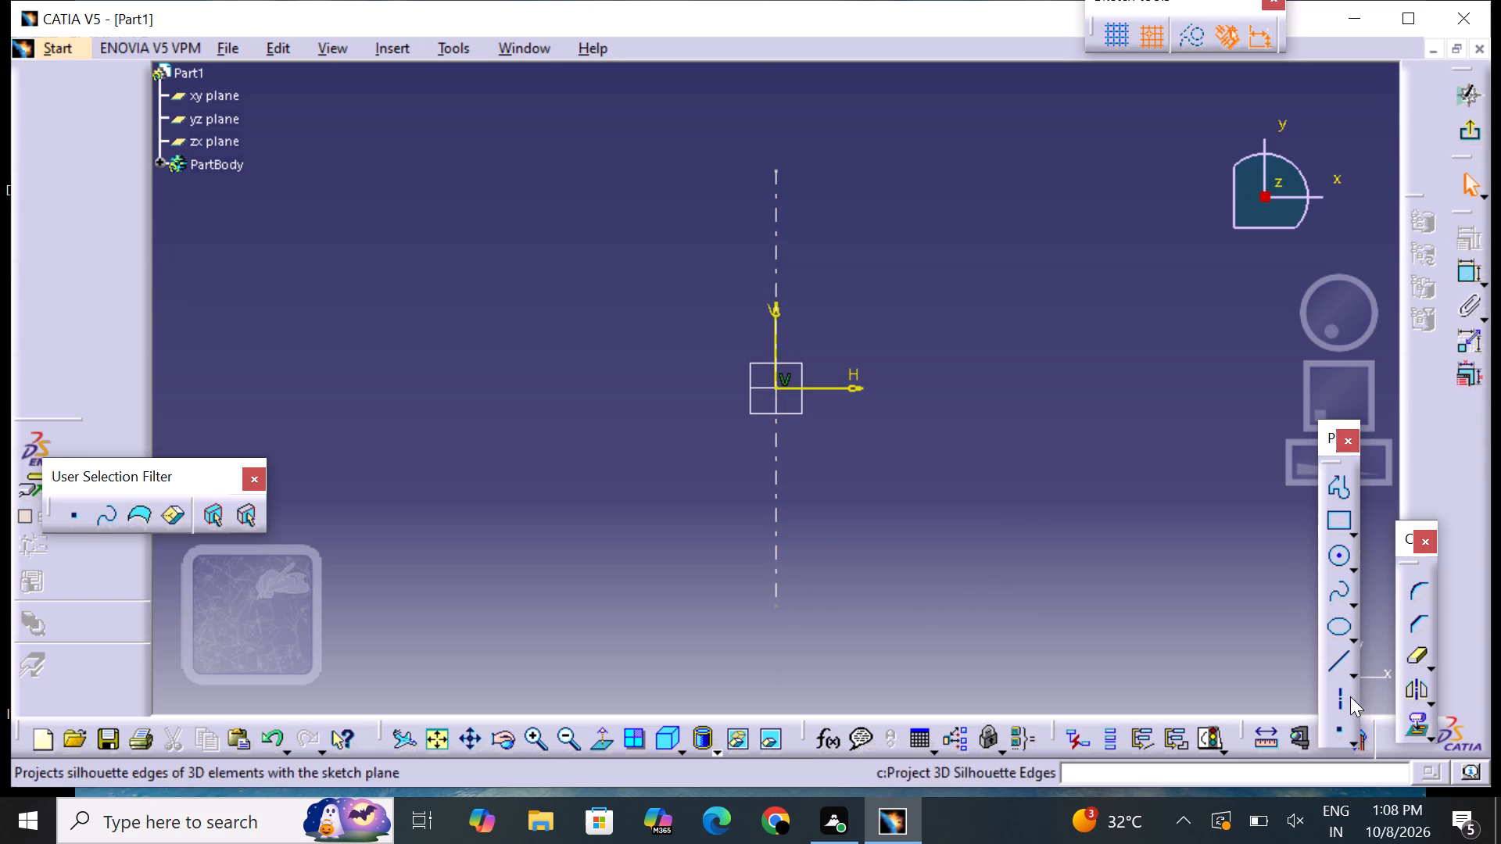
# Draw a horizontal axis through the origin, starting at about H -130 mm and ending well past the origin.
pyautogui.click(1350, 696)
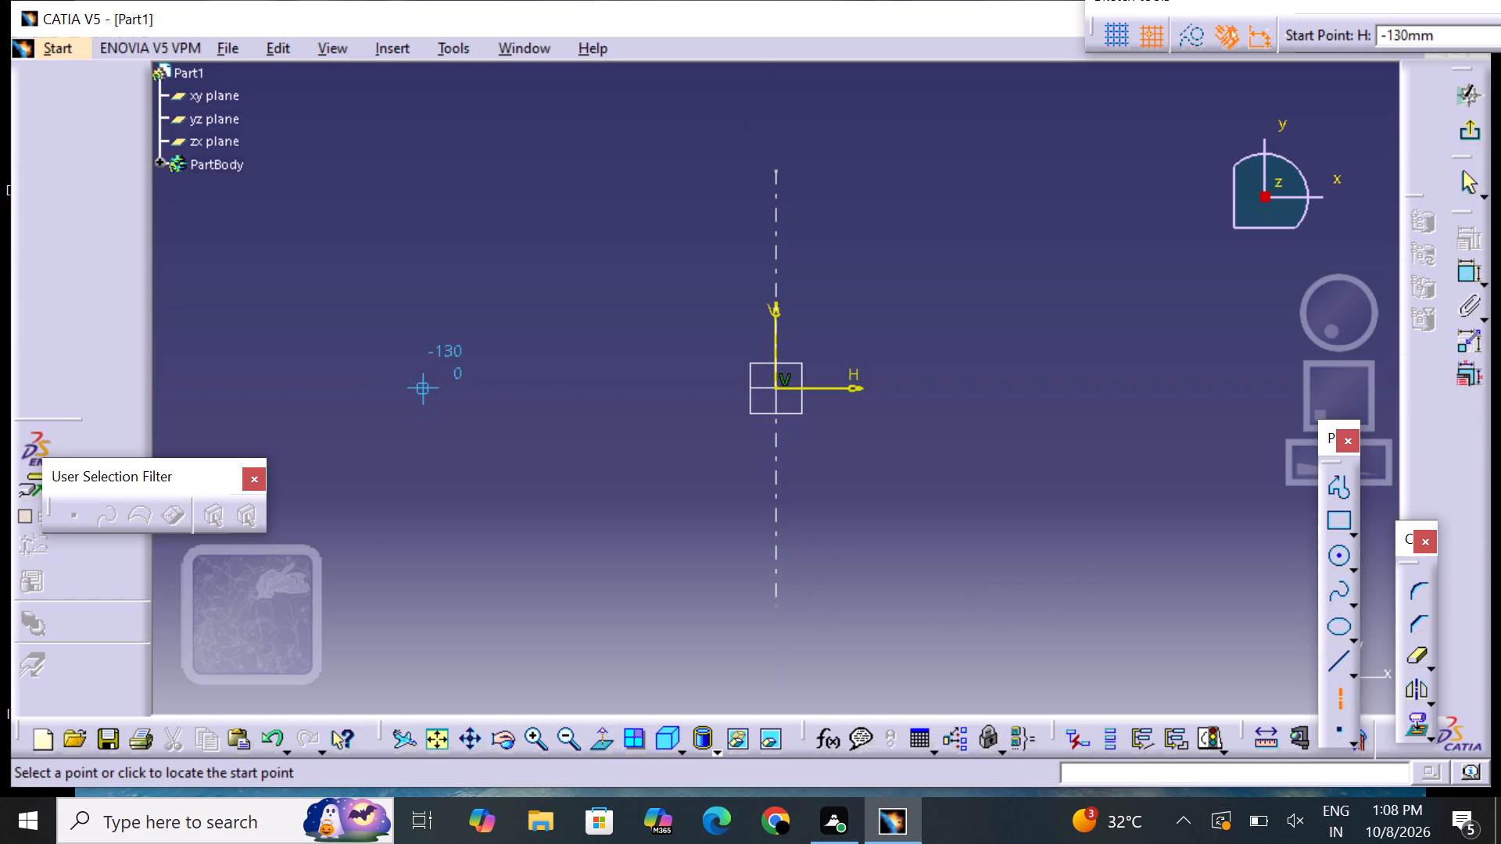
pyautogui.moveTo(414, 377); pyautogui.dragTo(432, 377)
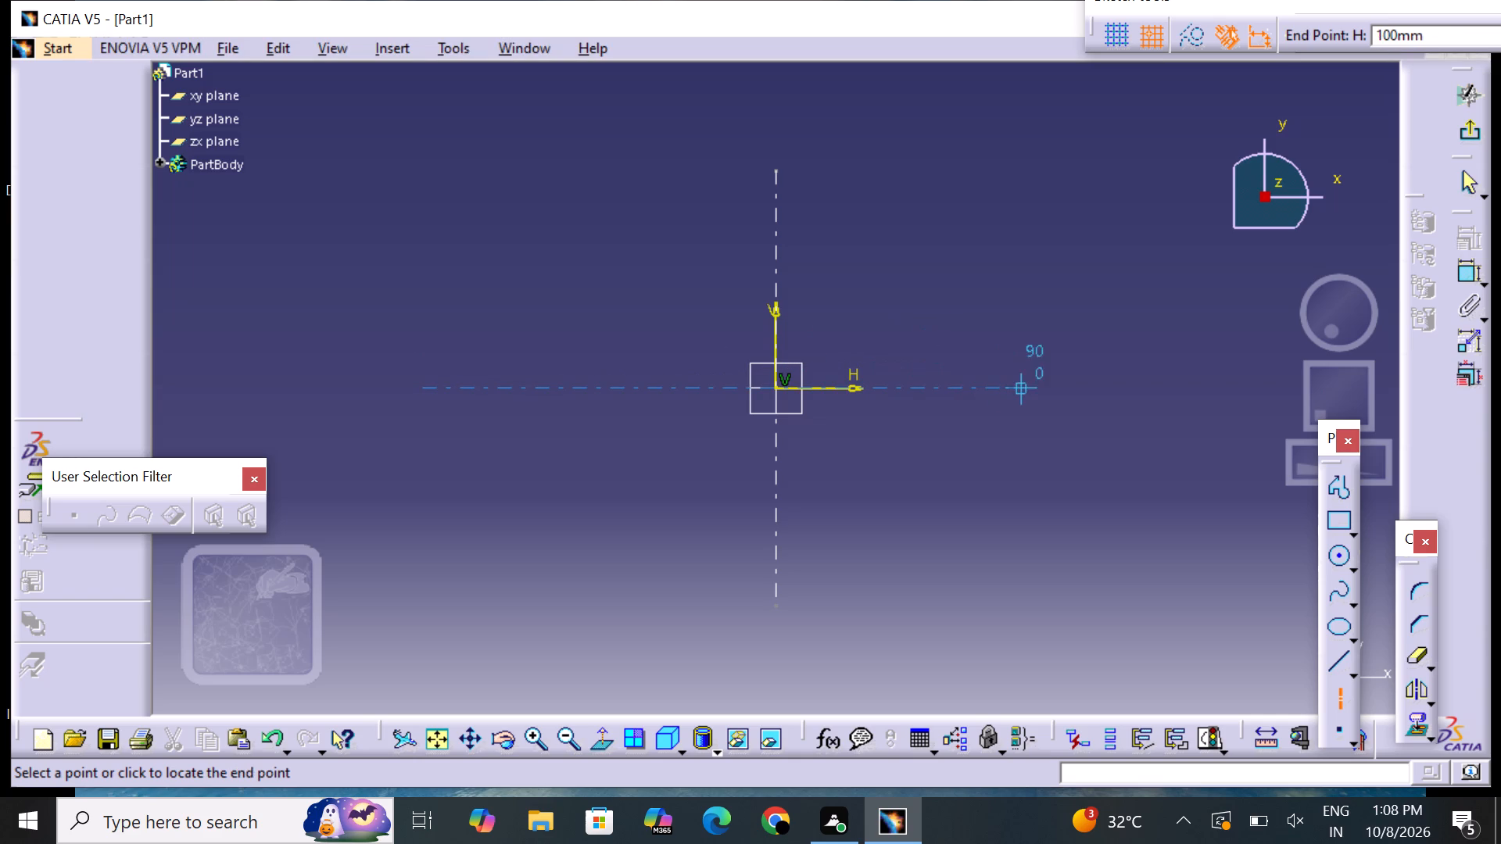
pyautogui.click(1063, 396)
pyautogui.click(1070, 497)
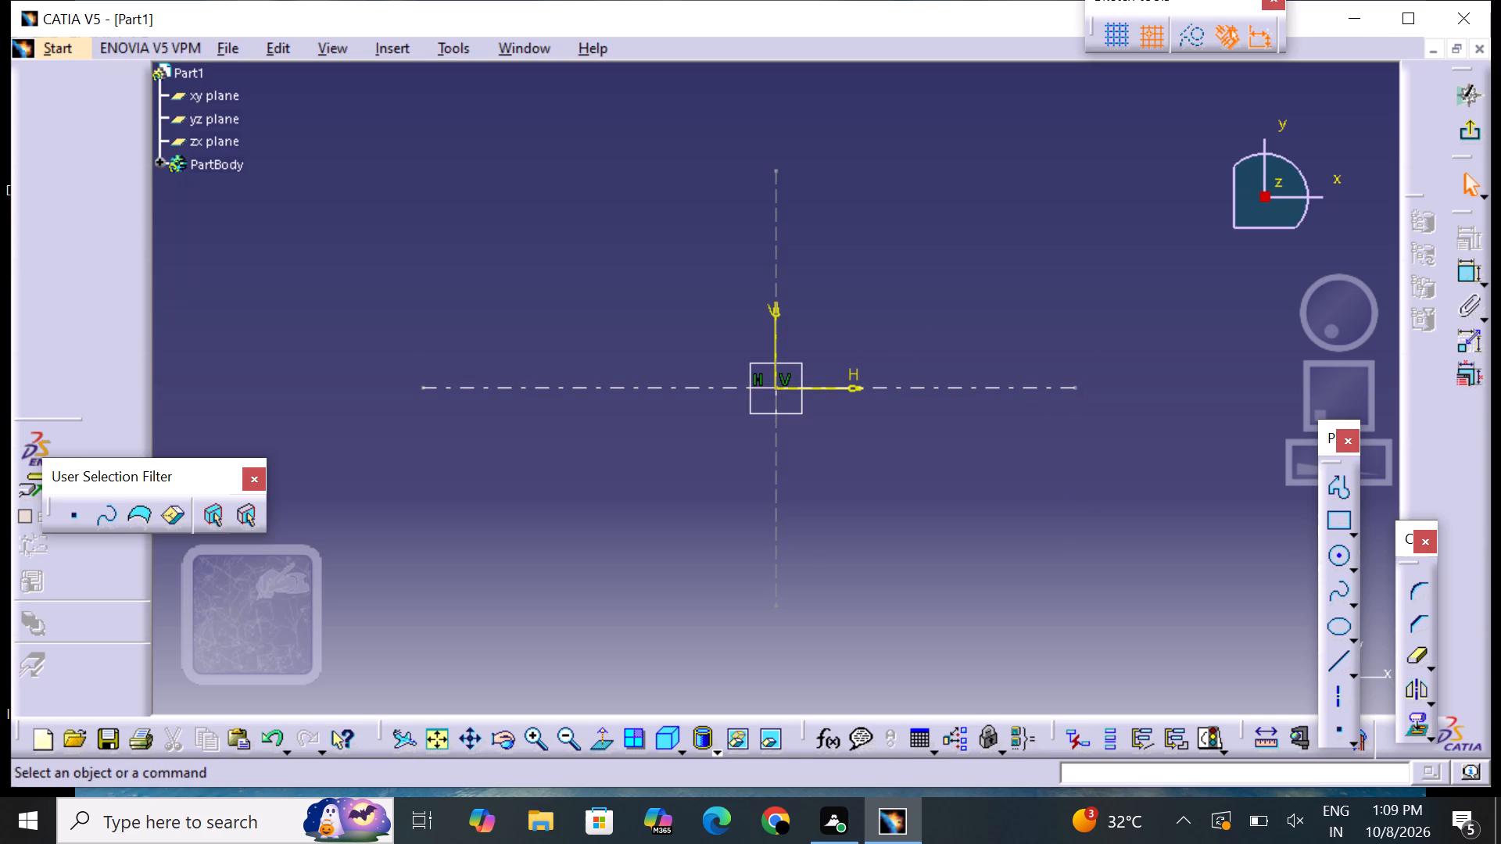
# Sketch the profile's upper half from the vertical axis, stepping outward at about V 70, 50 and 20 mm, down to a vertical end line.
pyautogui.click(1338, 485)
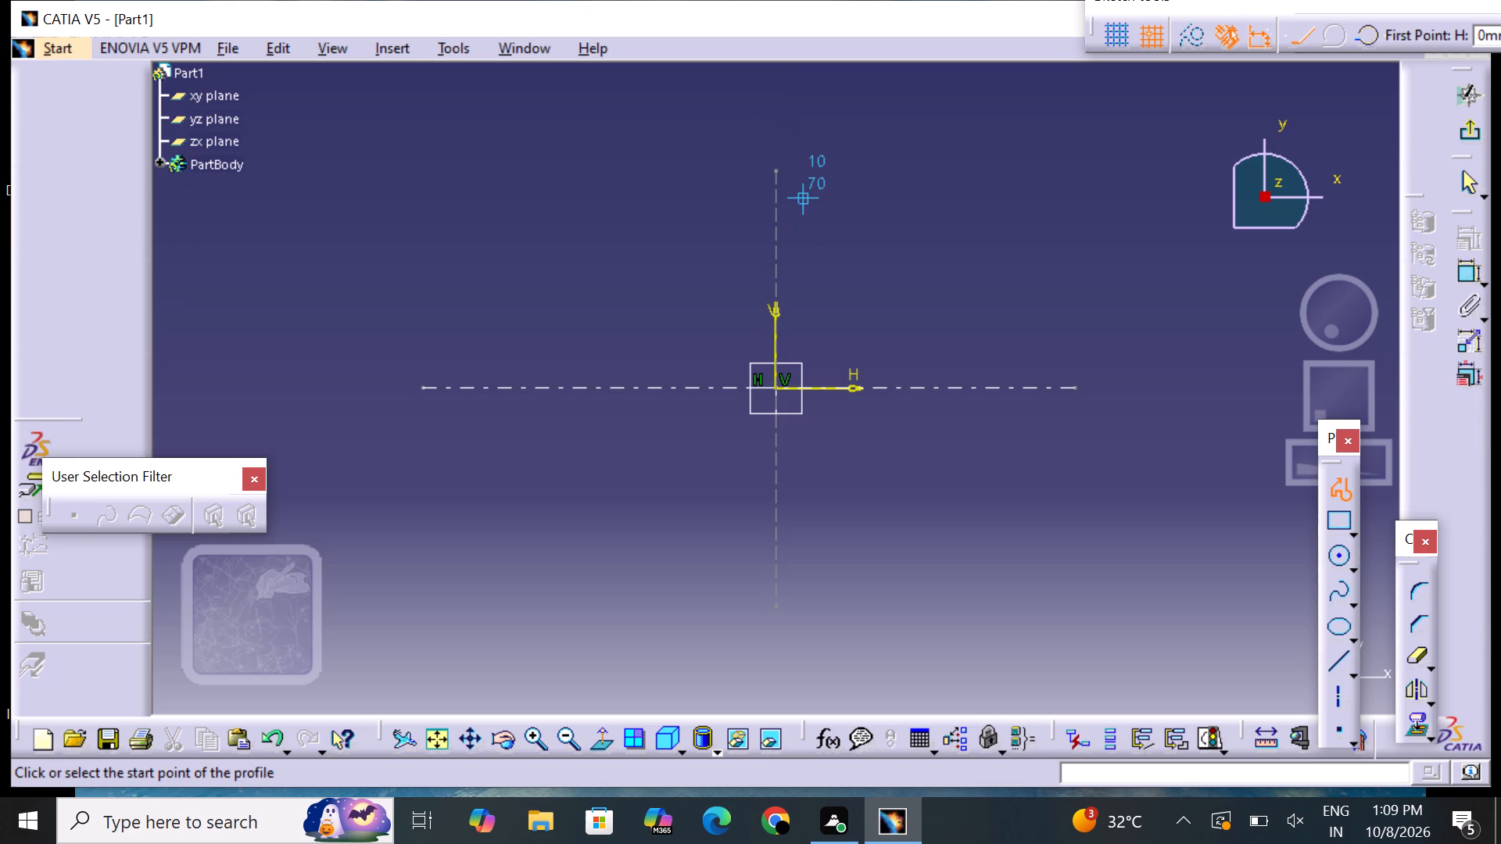
pyautogui.click(784, 205)
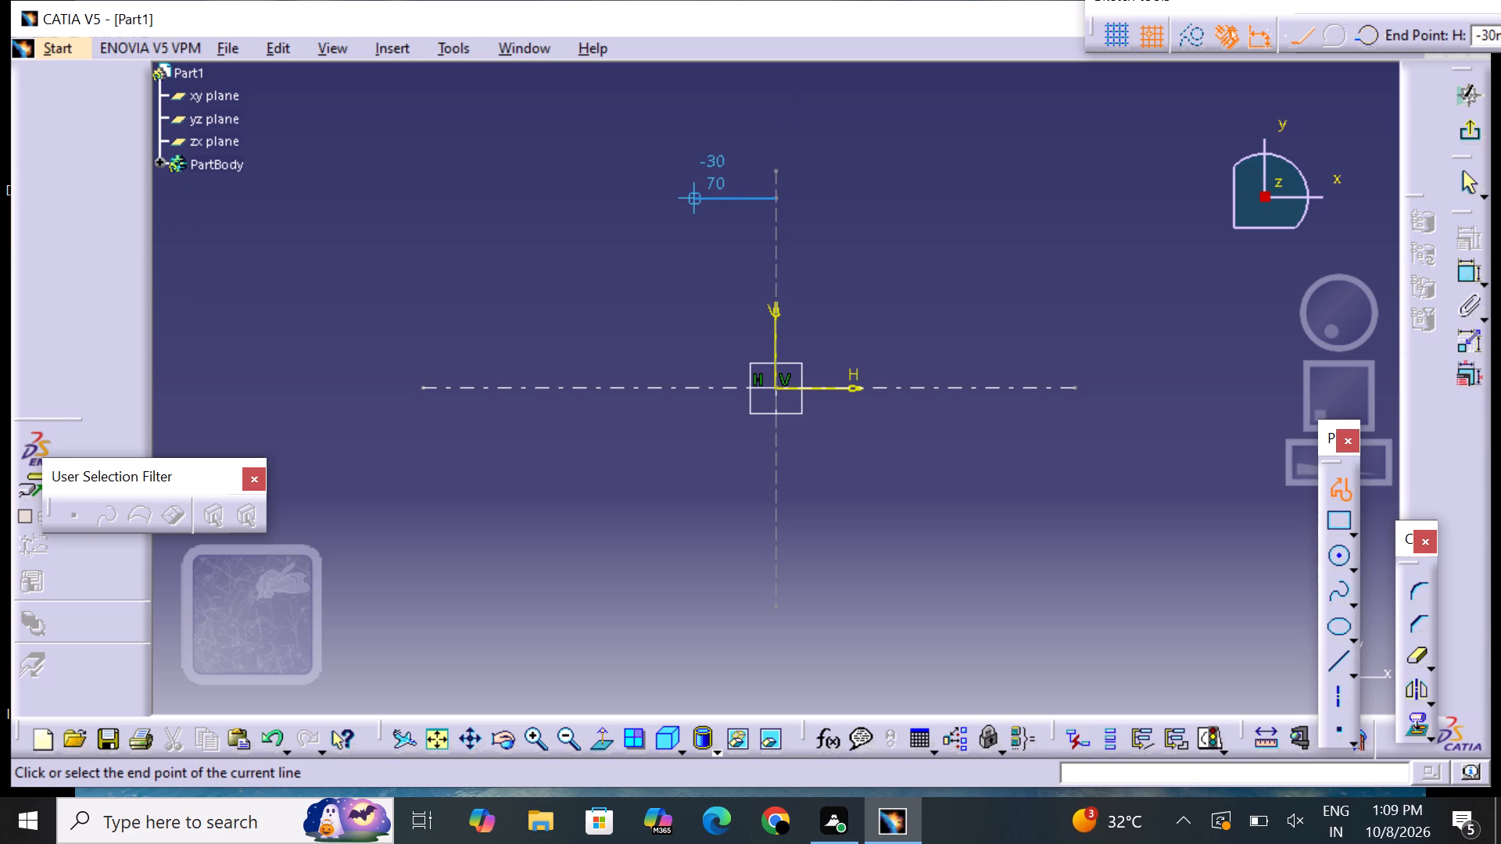
pyautogui.click(687, 209)
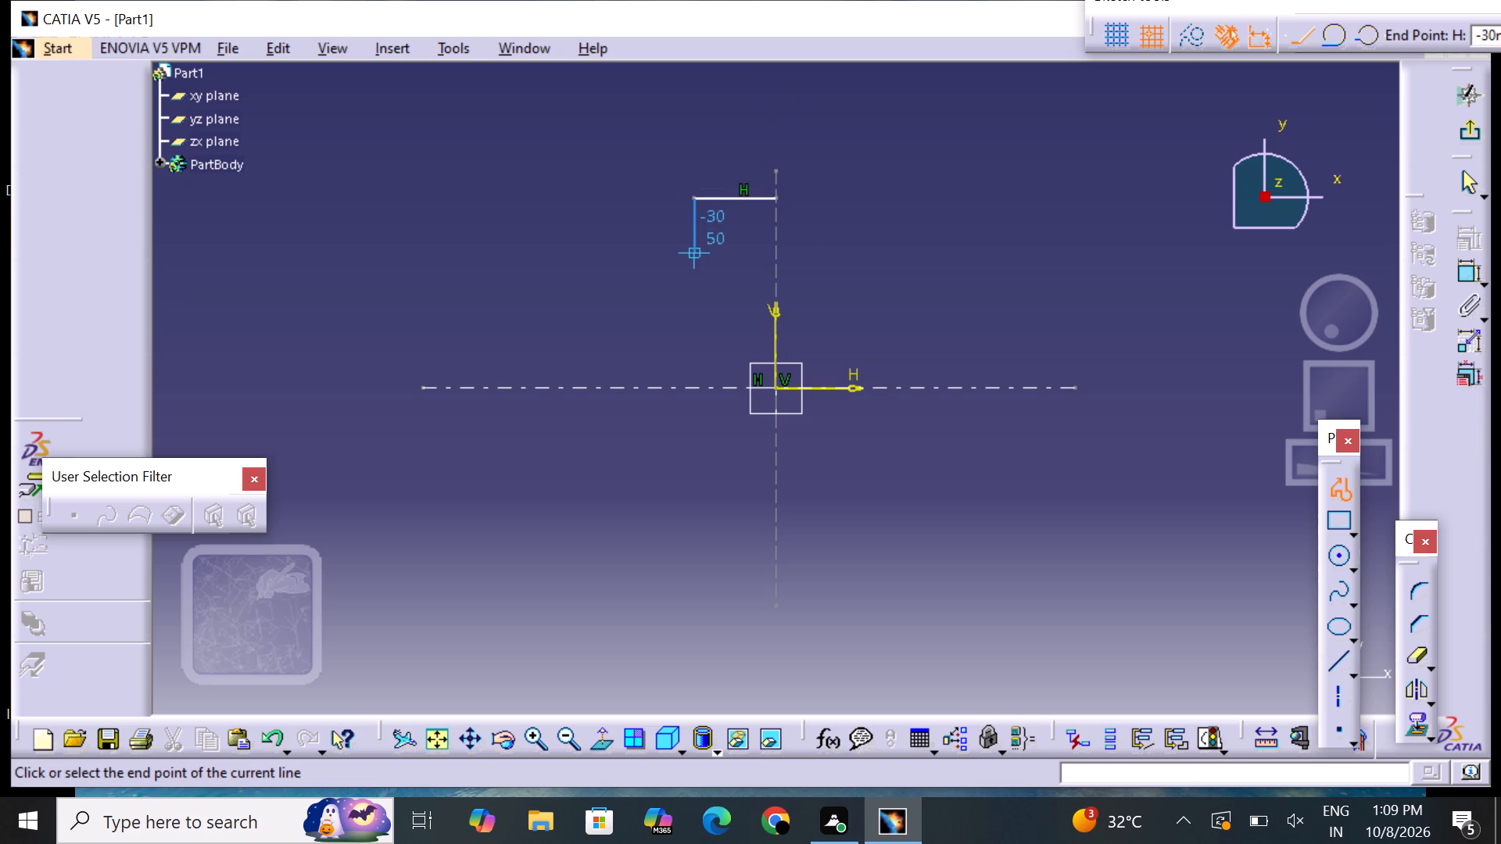
pyautogui.click(684, 263)
pyautogui.click(574, 264)
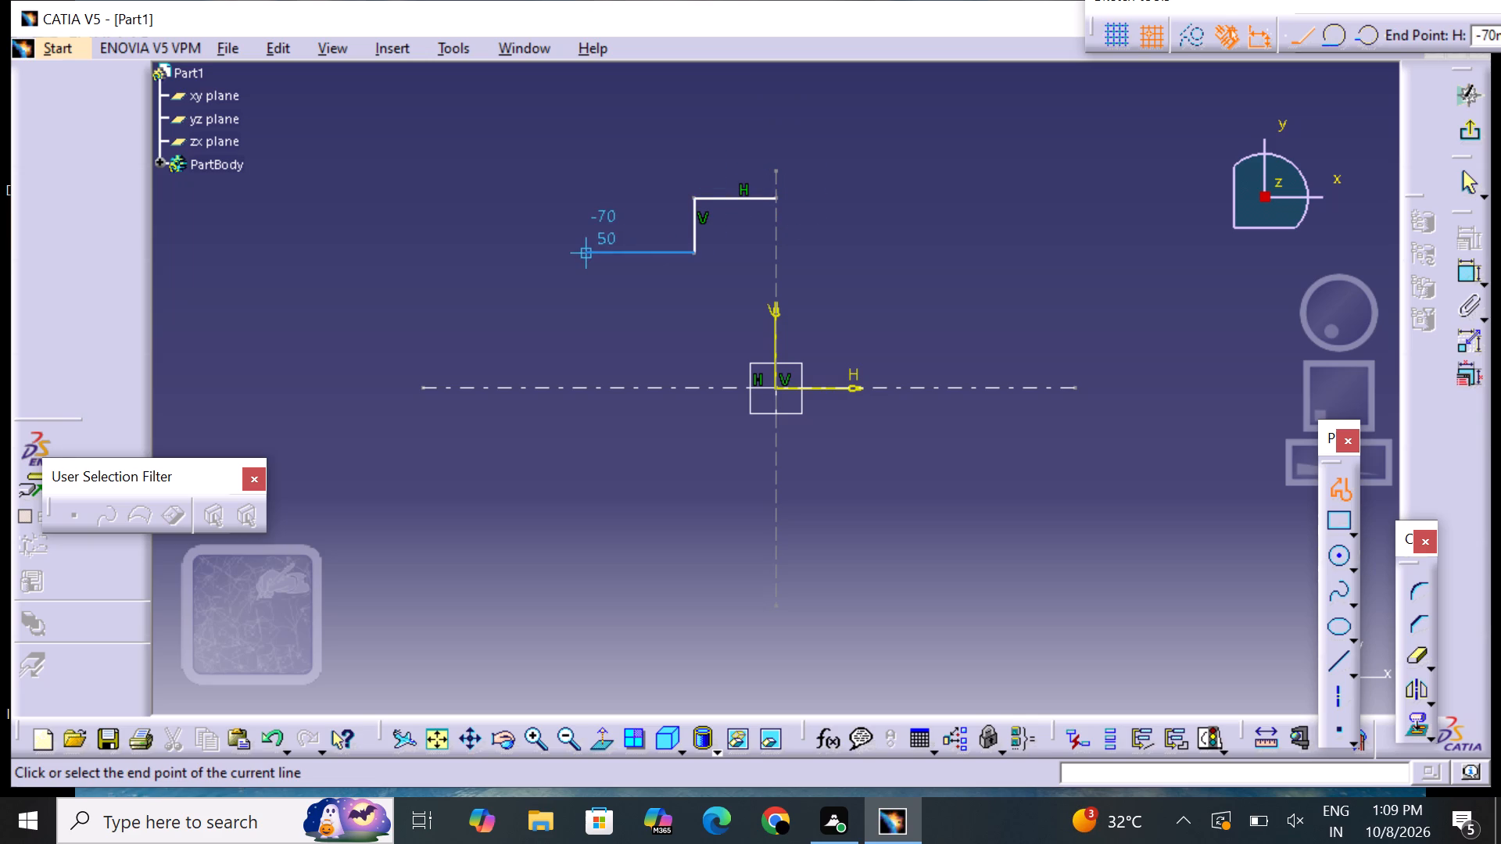
pyautogui.click(577, 331)
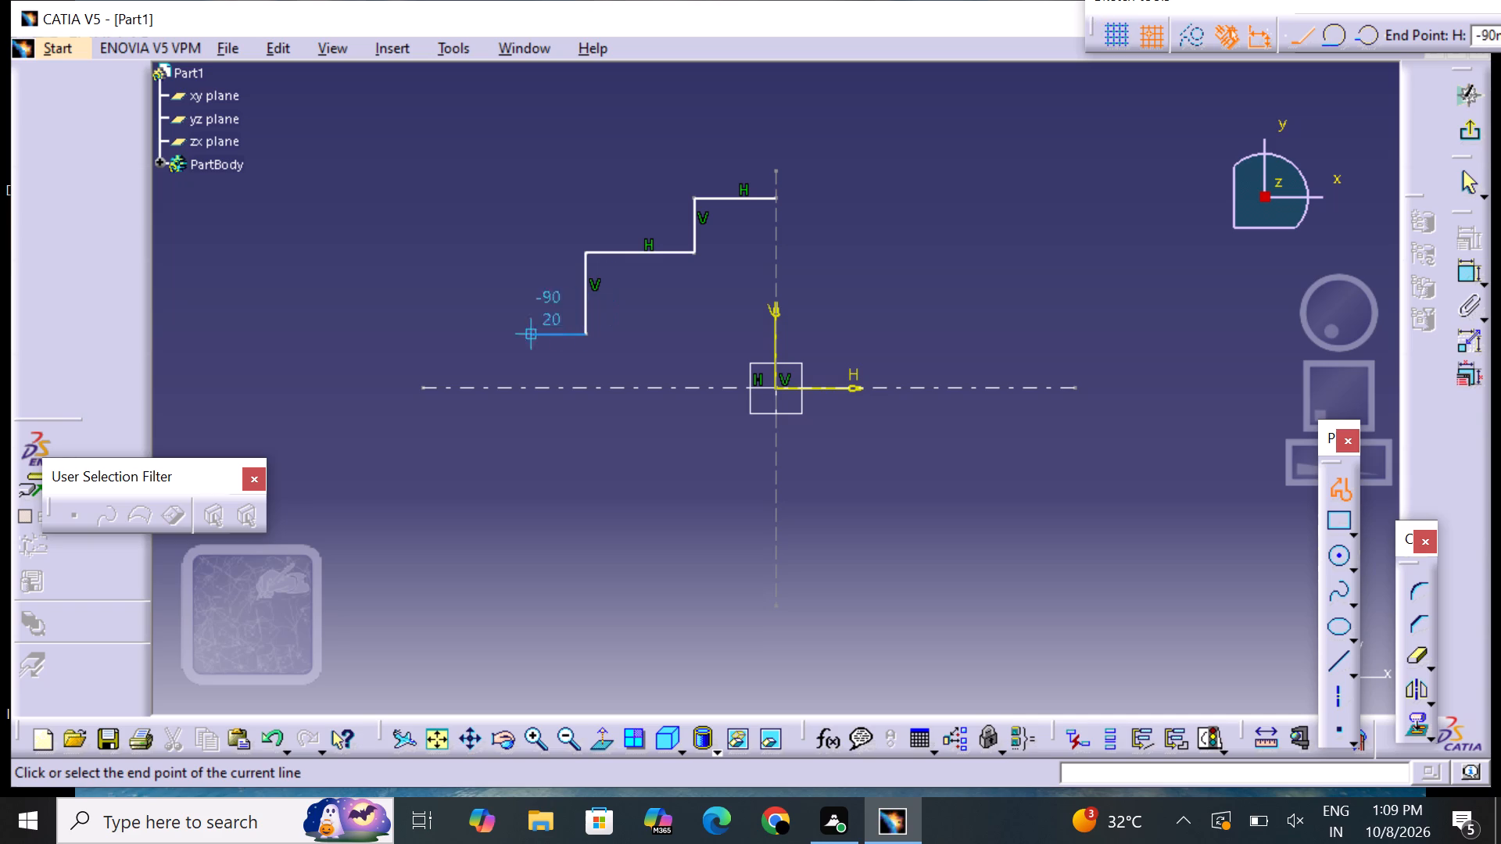
pyautogui.click(471, 330)
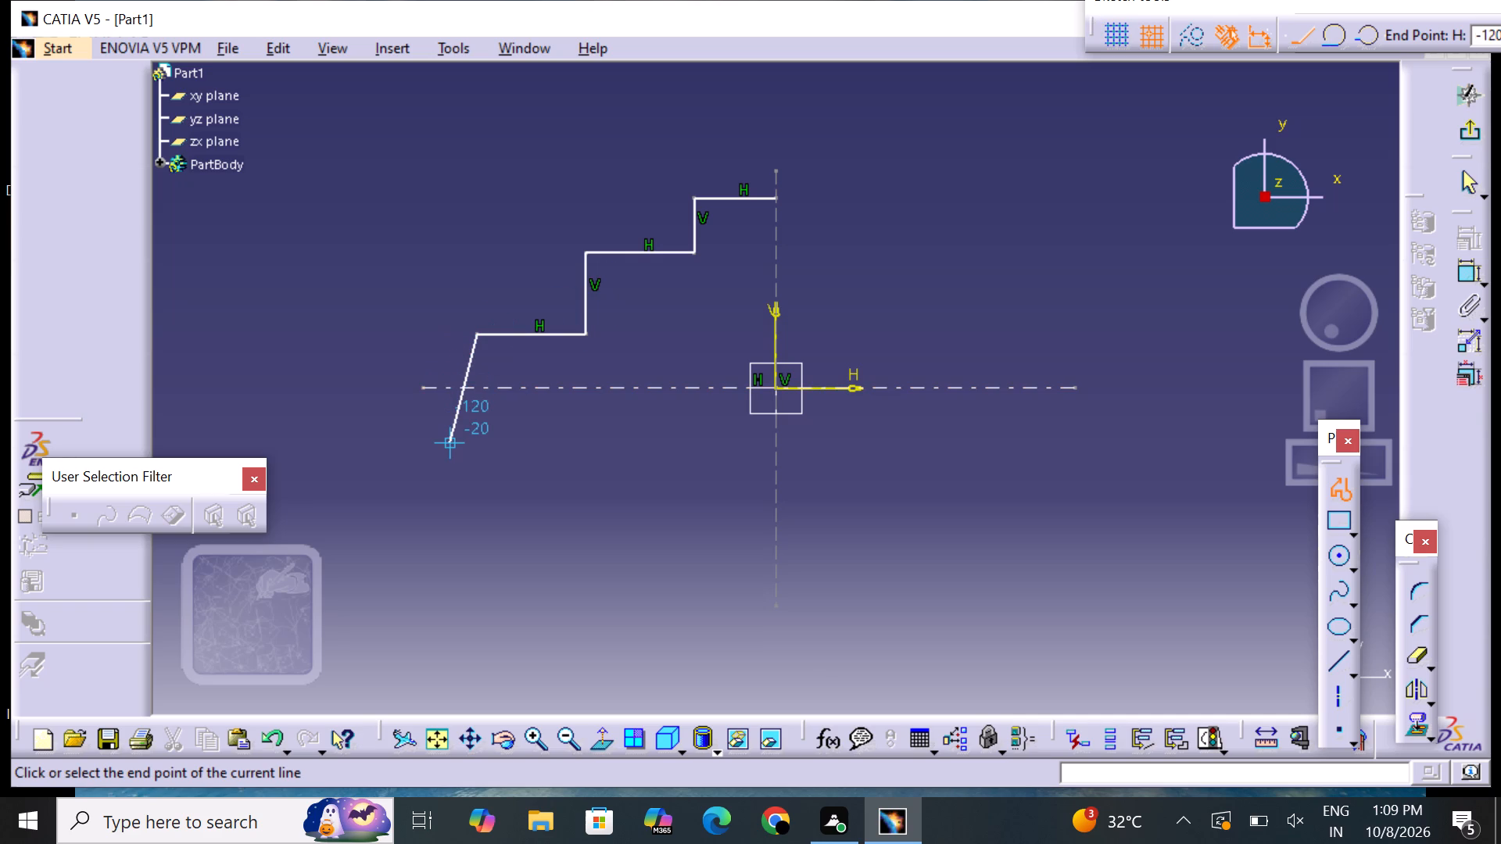
pyautogui.click(475, 443)
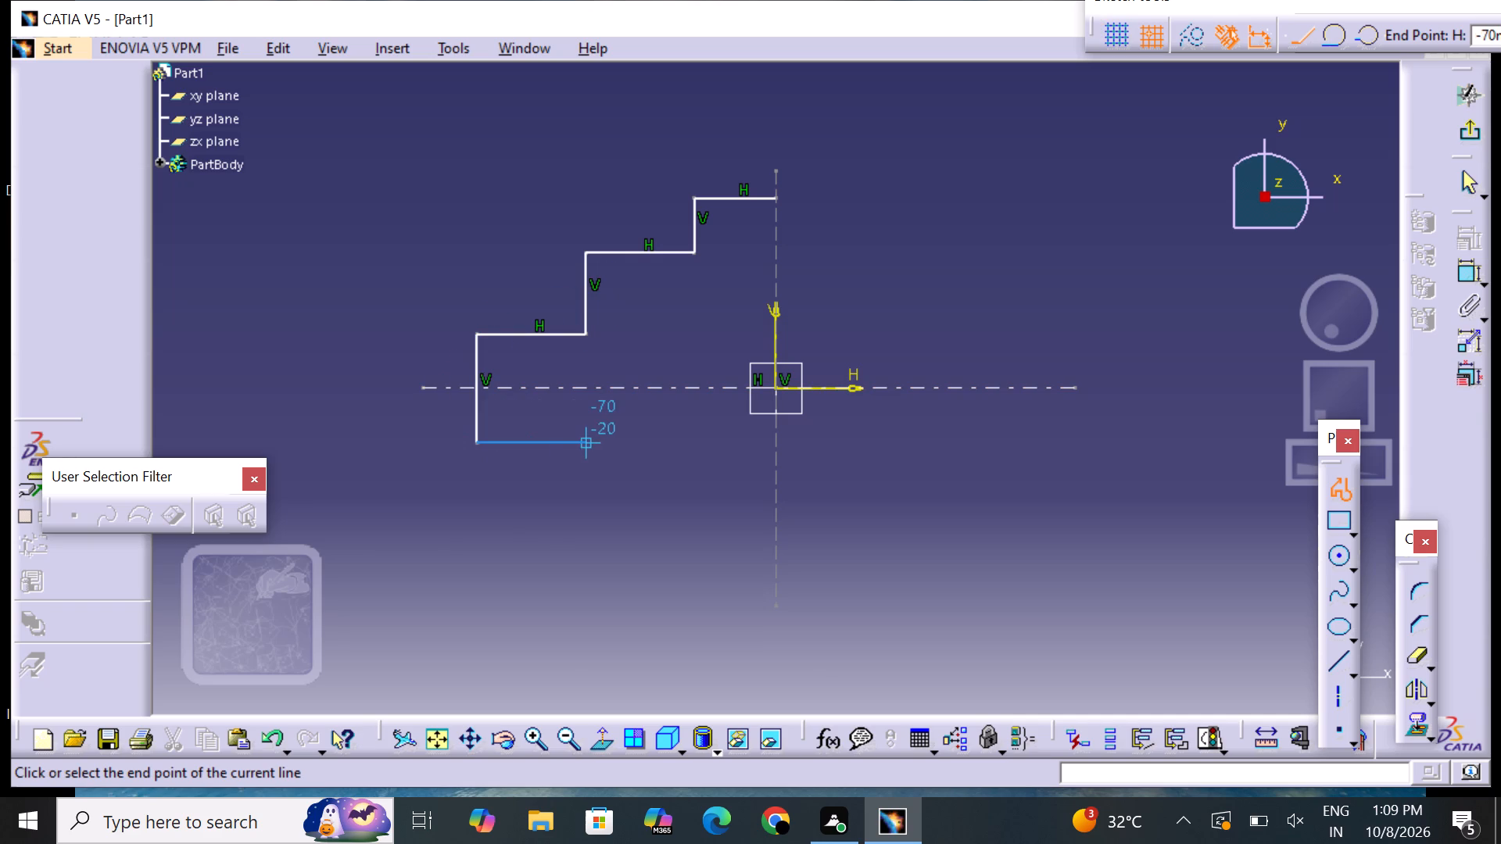
# Continue the profile's lower half inward with steps at about V -20, -40 and -60 mm, running the last line past the vertical axis.
pyautogui.click(584, 443)
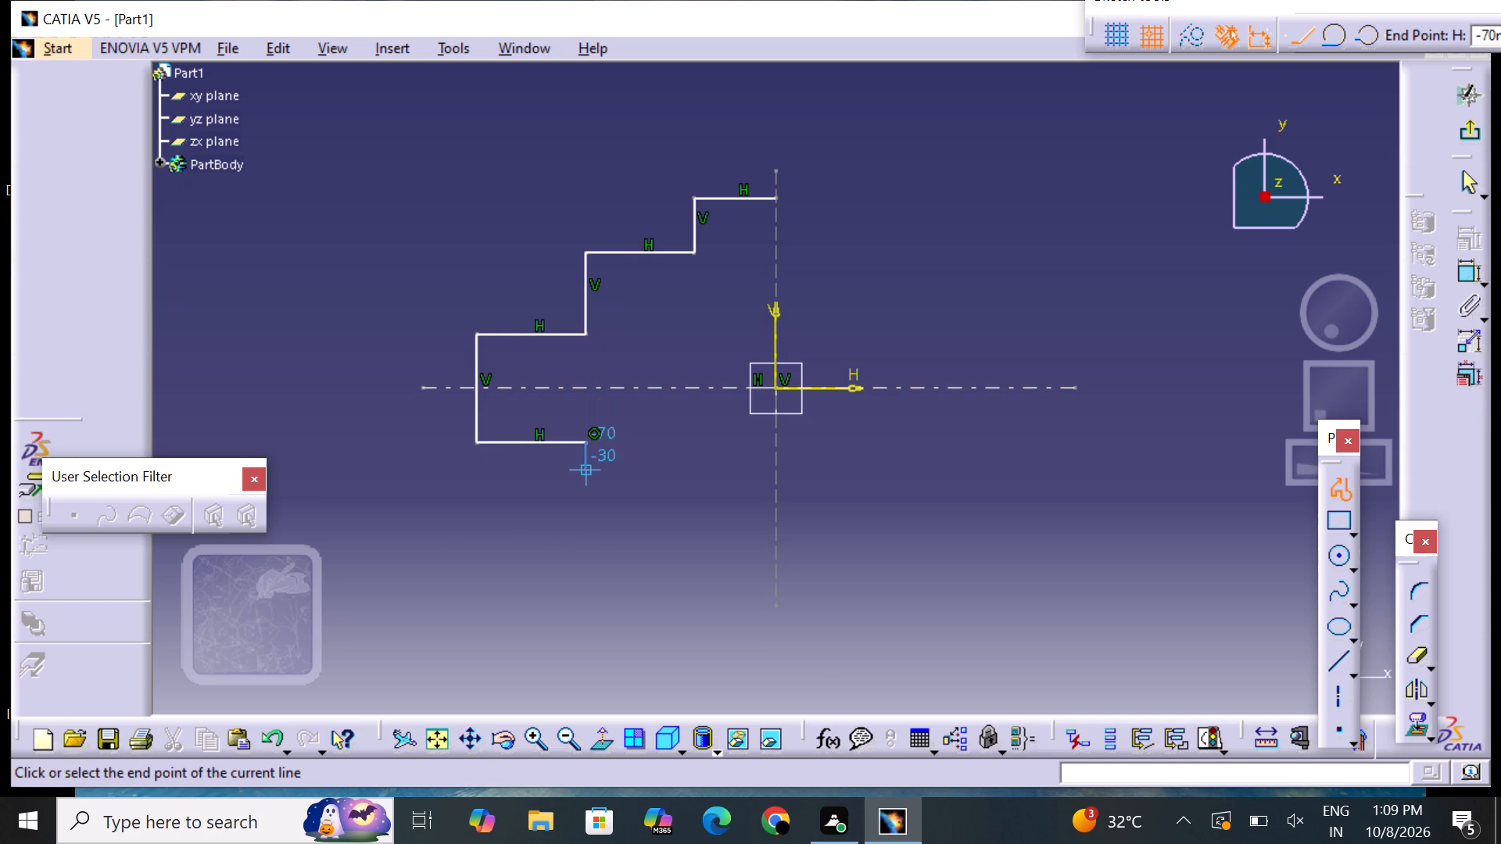
pyautogui.click(586, 507)
pyautogui.click(691, 497)
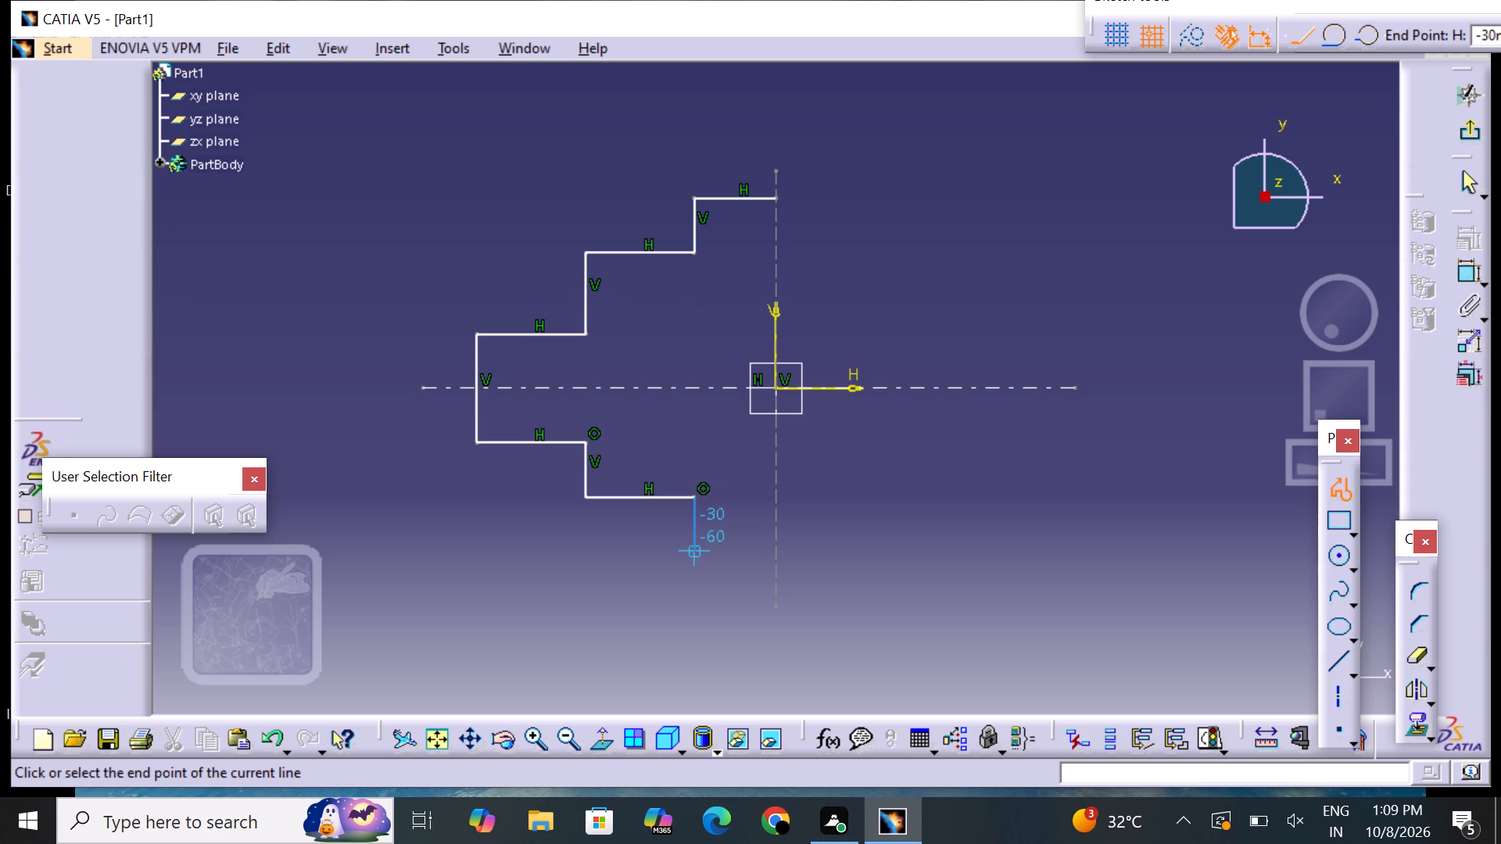
pyautogui.click(699, 563)
pyautogui.click(768, 545)
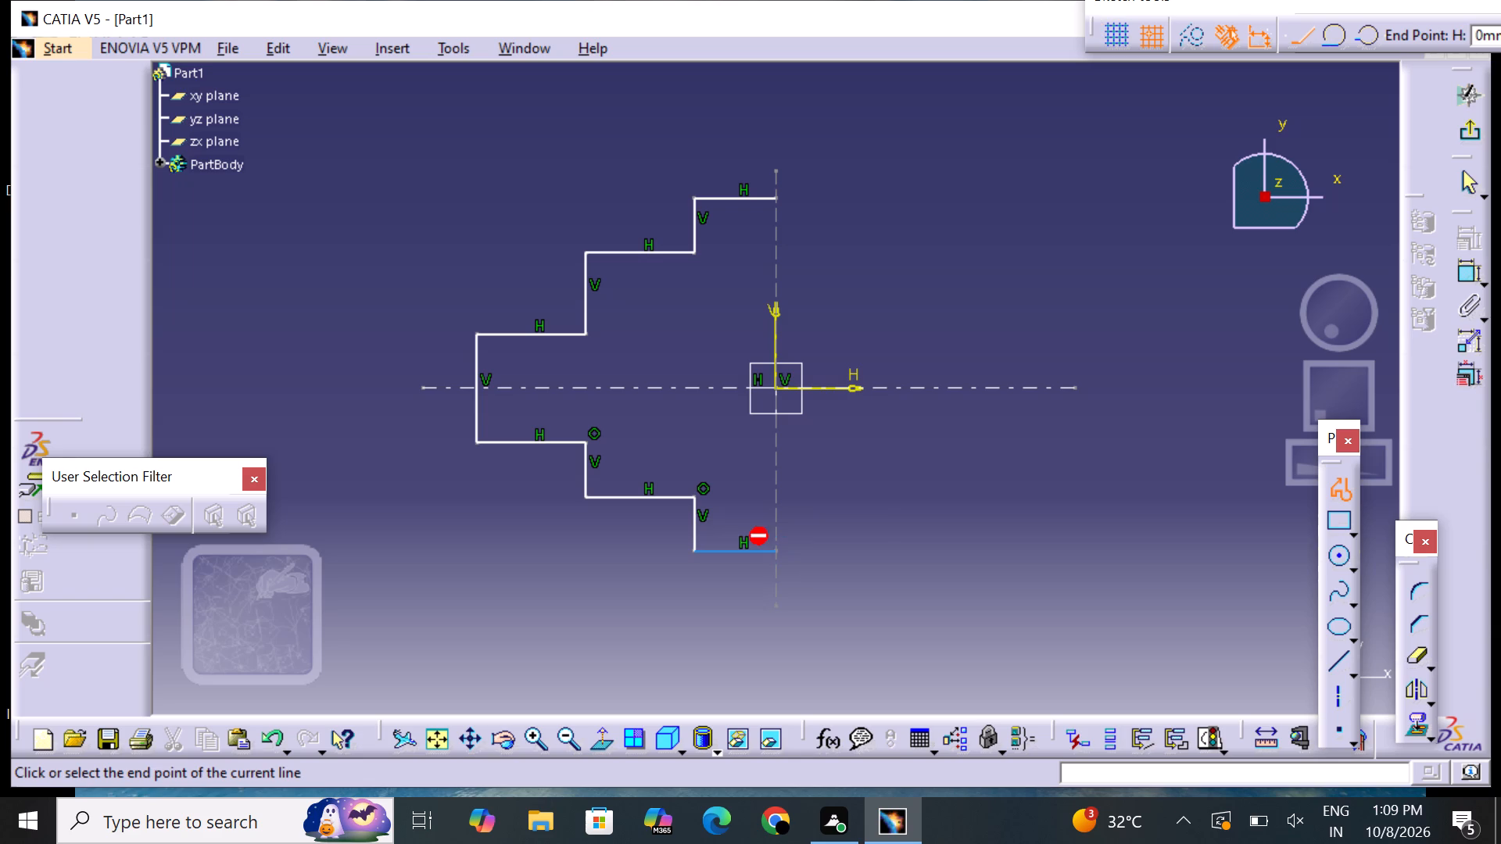
pyautogui.click(873, 555)
pyautogui.press('Escape')
pyautogui.press('Escape')
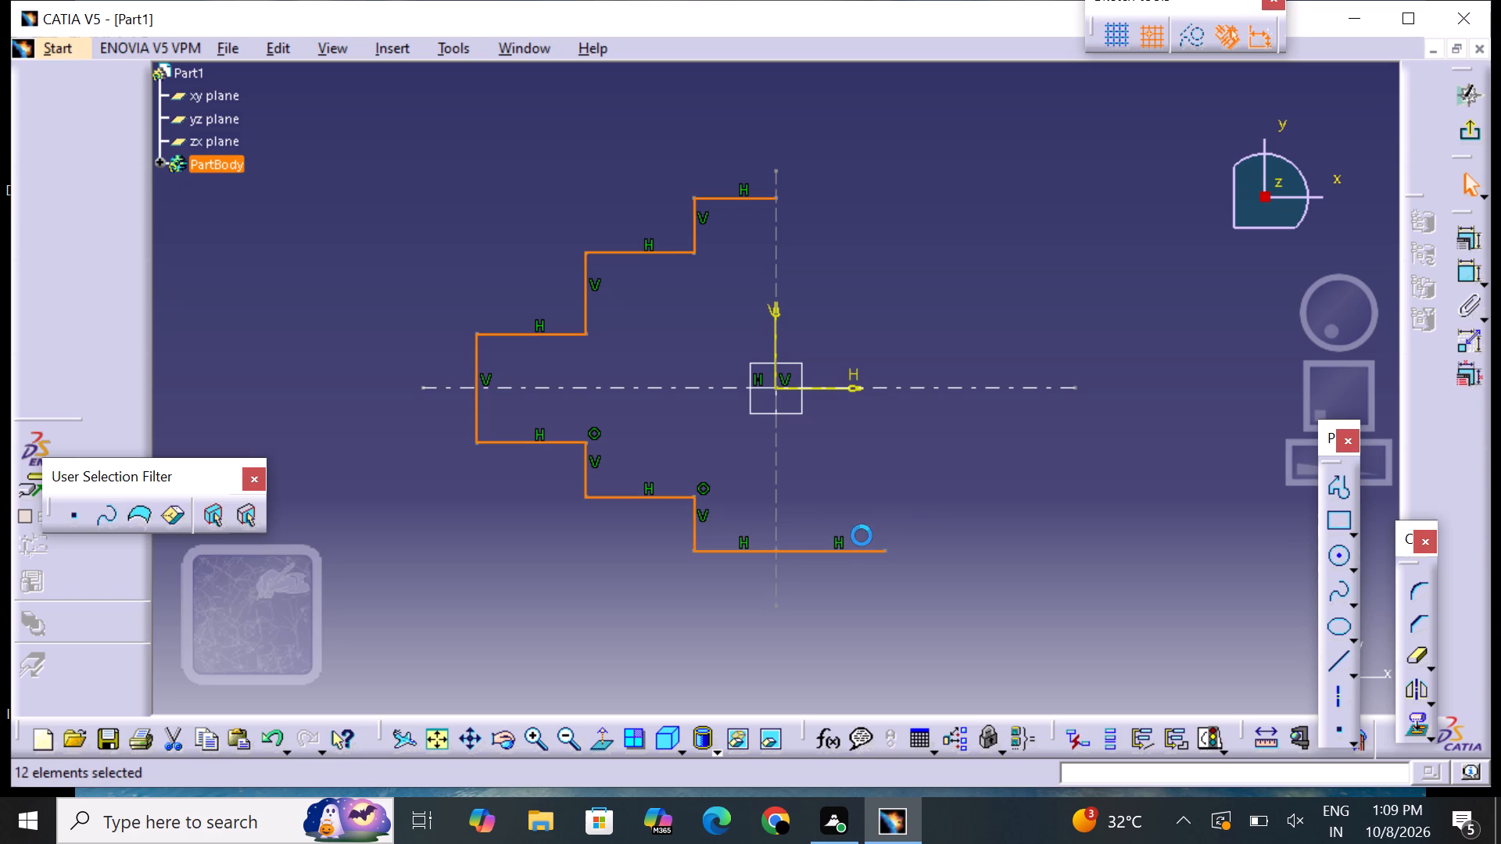
# Delete the extra bottom line segment beyond the vertical axis, along with its horizontal constraint.
pyautogui.click(840, 545)
pyautogui.press('Escape')
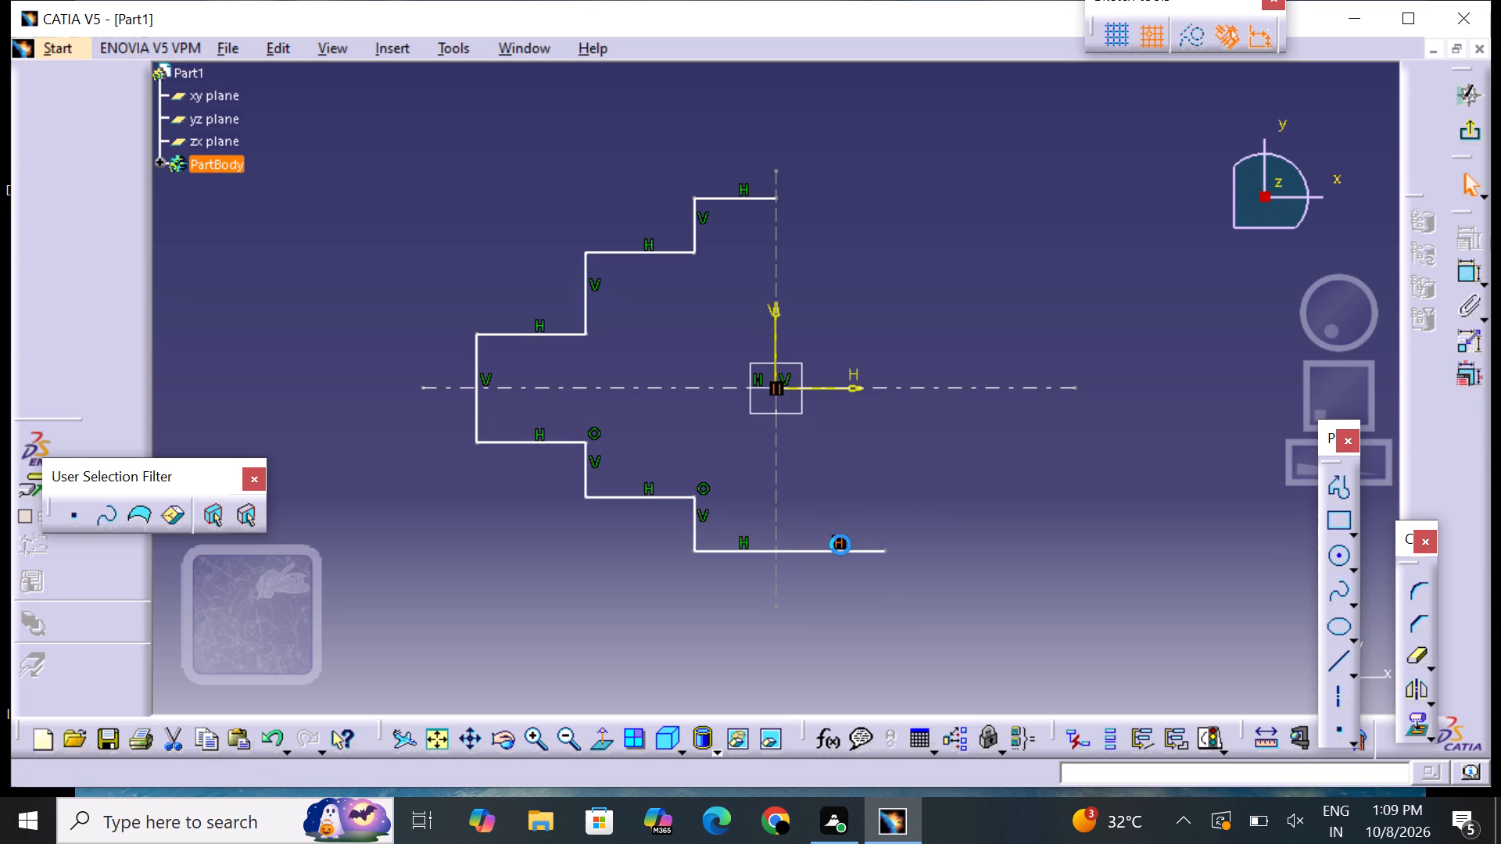
pyautogui.click(840, 545)
pyautogui.press('Delete')
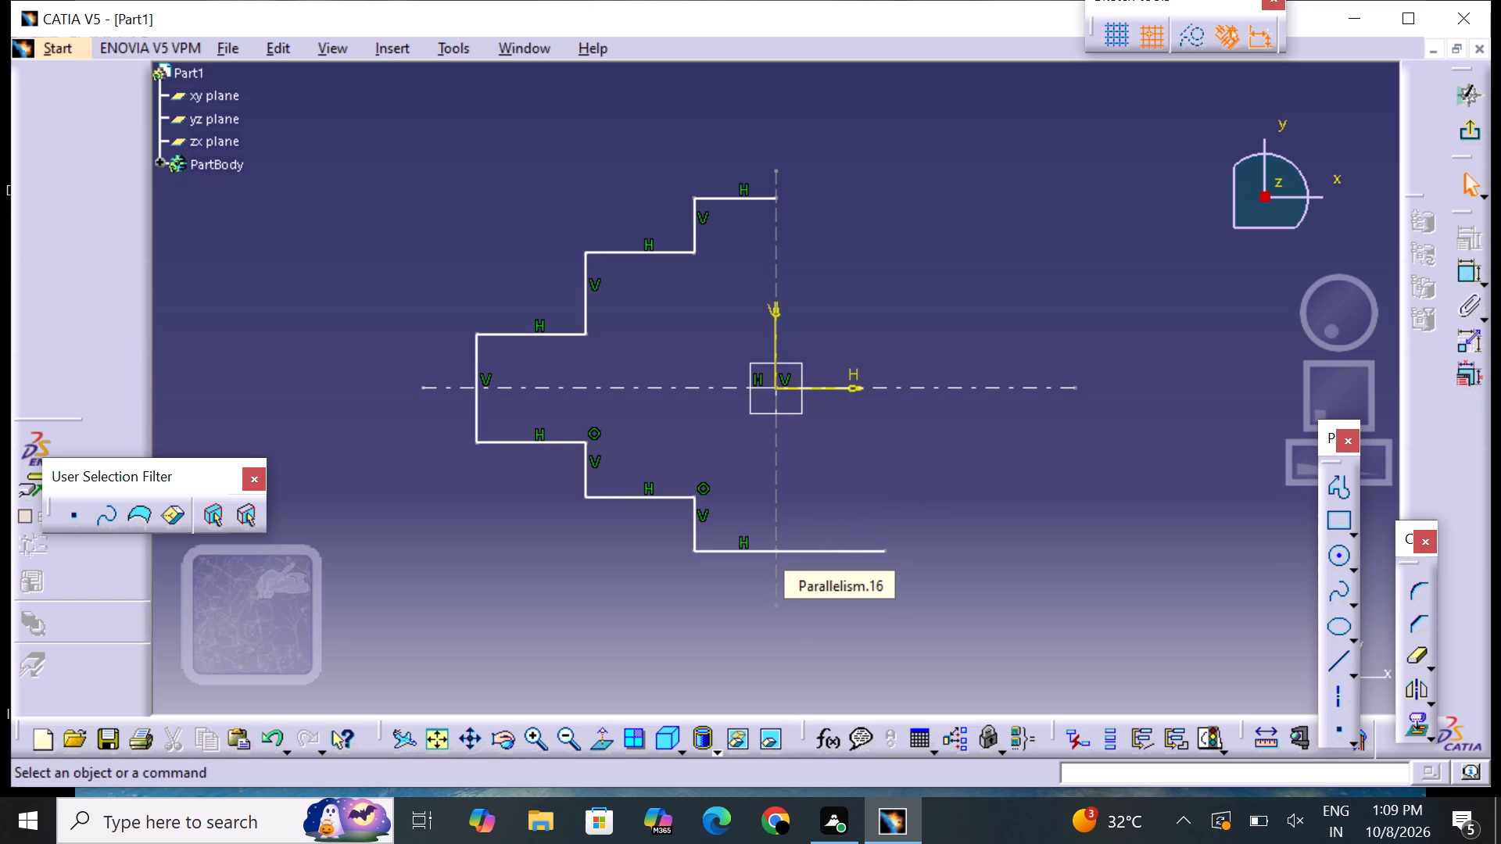
pyautogui.click(847, 553)
pyautogui.rightClick(847, 553)
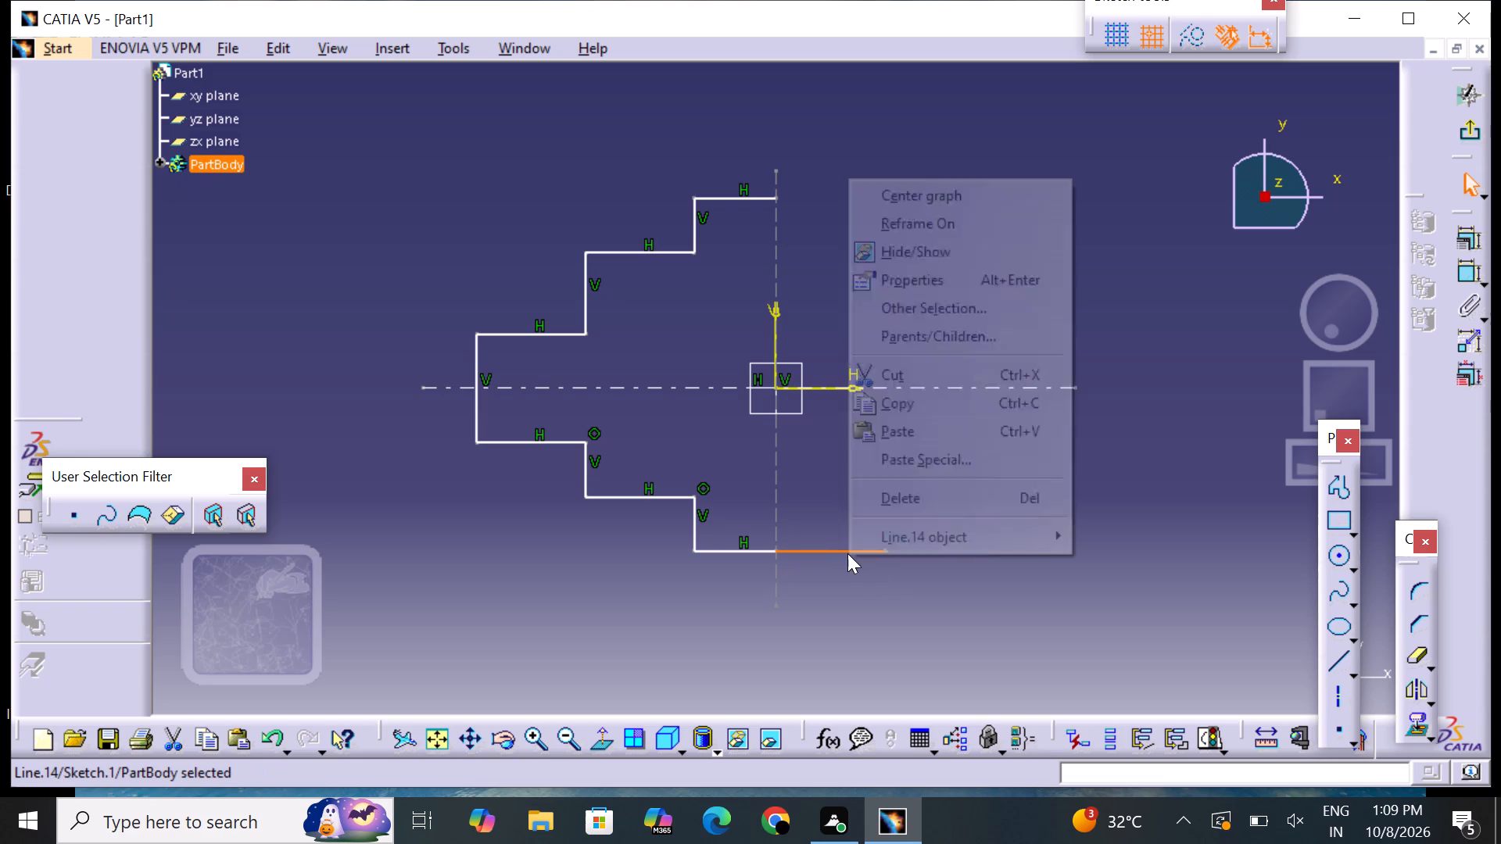
pyautogui.click(903, 484)
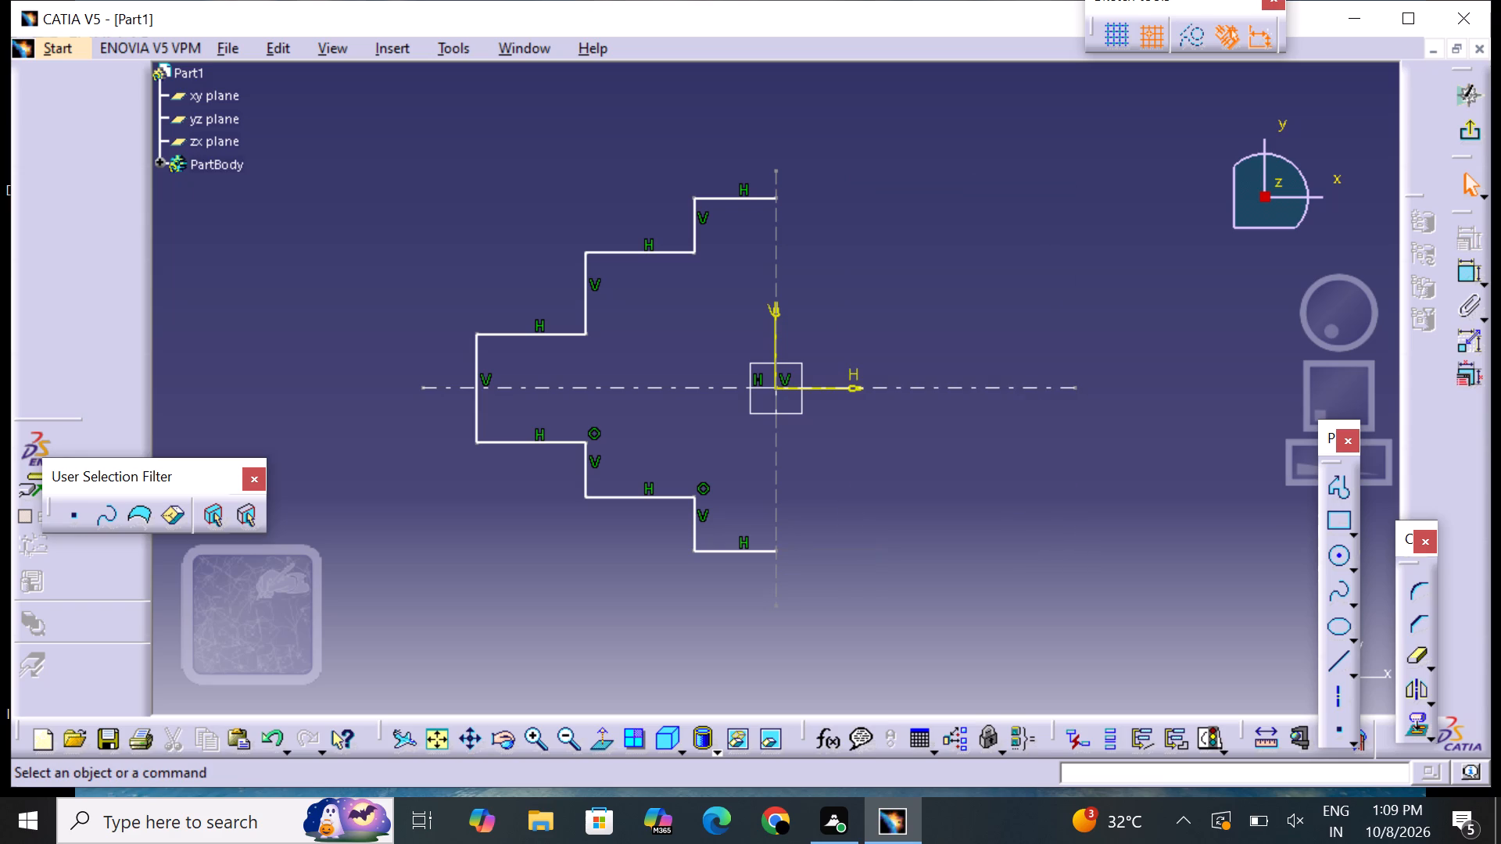
# Dimension the height of the profile's outermost end between its two corners and set it to 20 mm.
pyautogui.click(1459, 270)
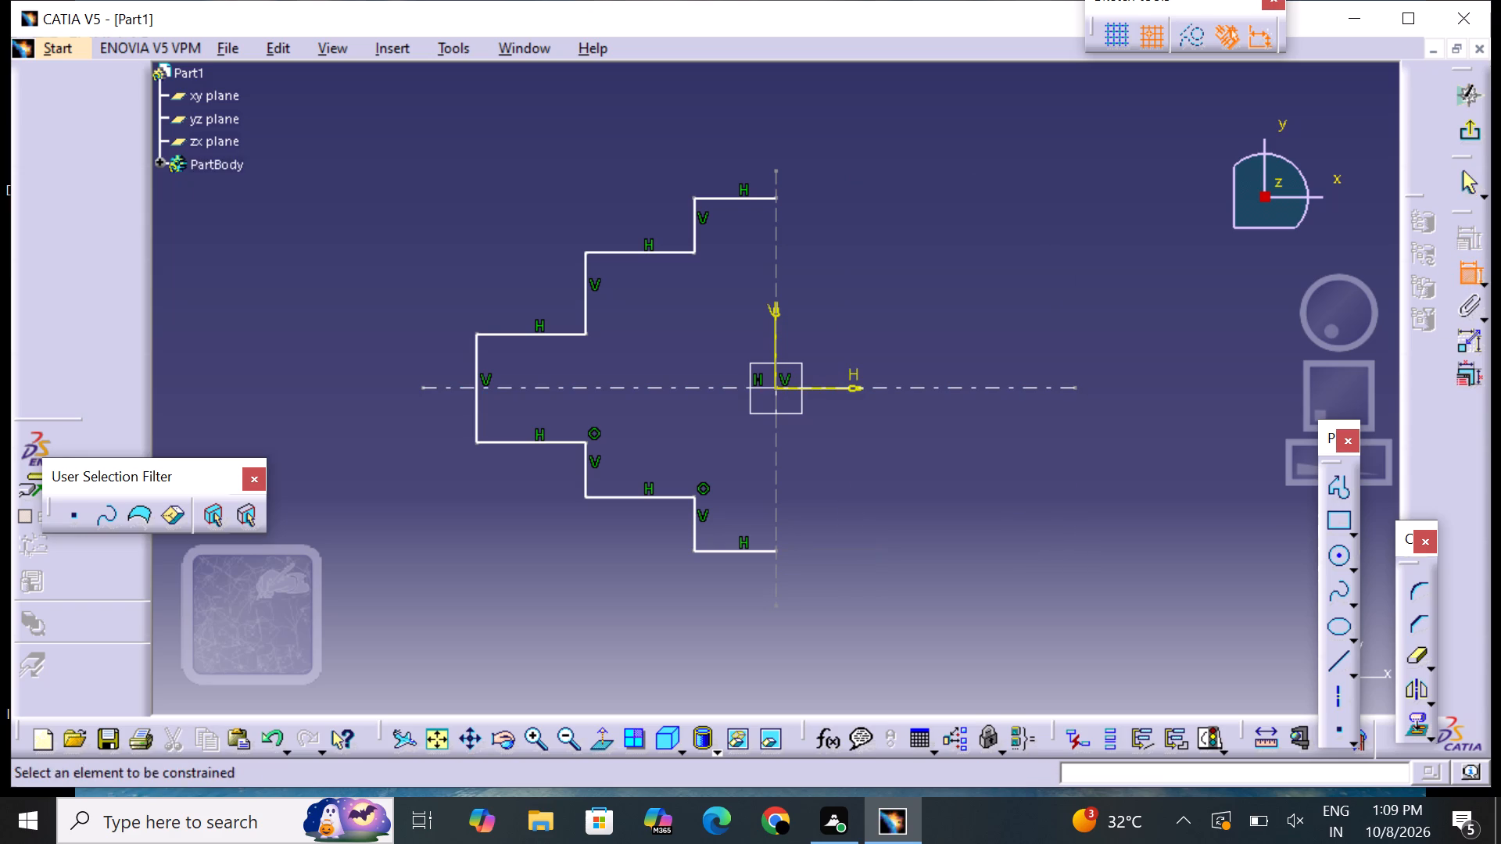
pyautogui.click(477, 334)
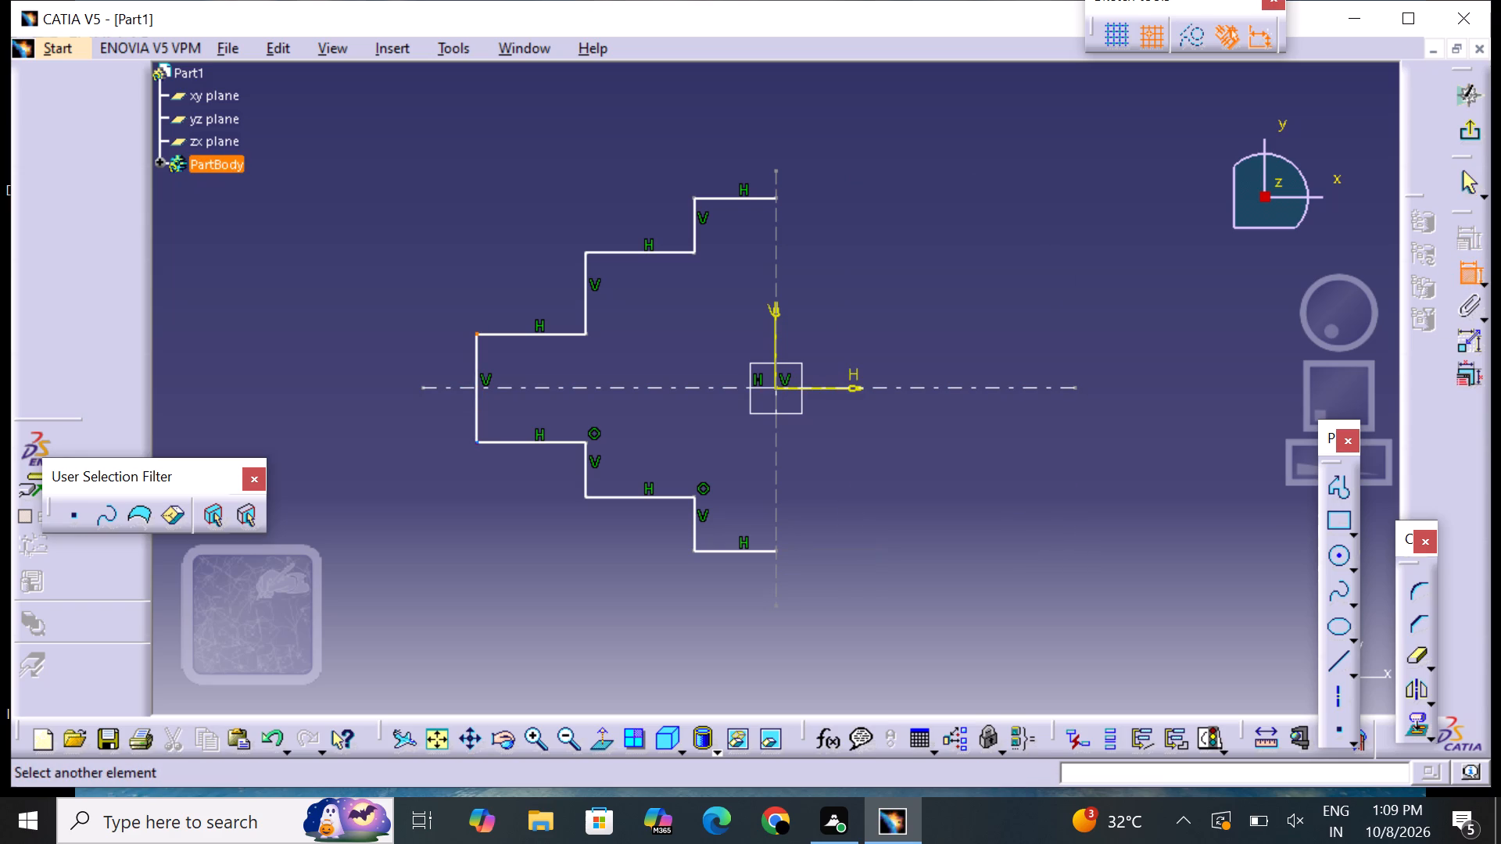
pyautogui.click(478, 443)
pyautogui.click(428, 398)
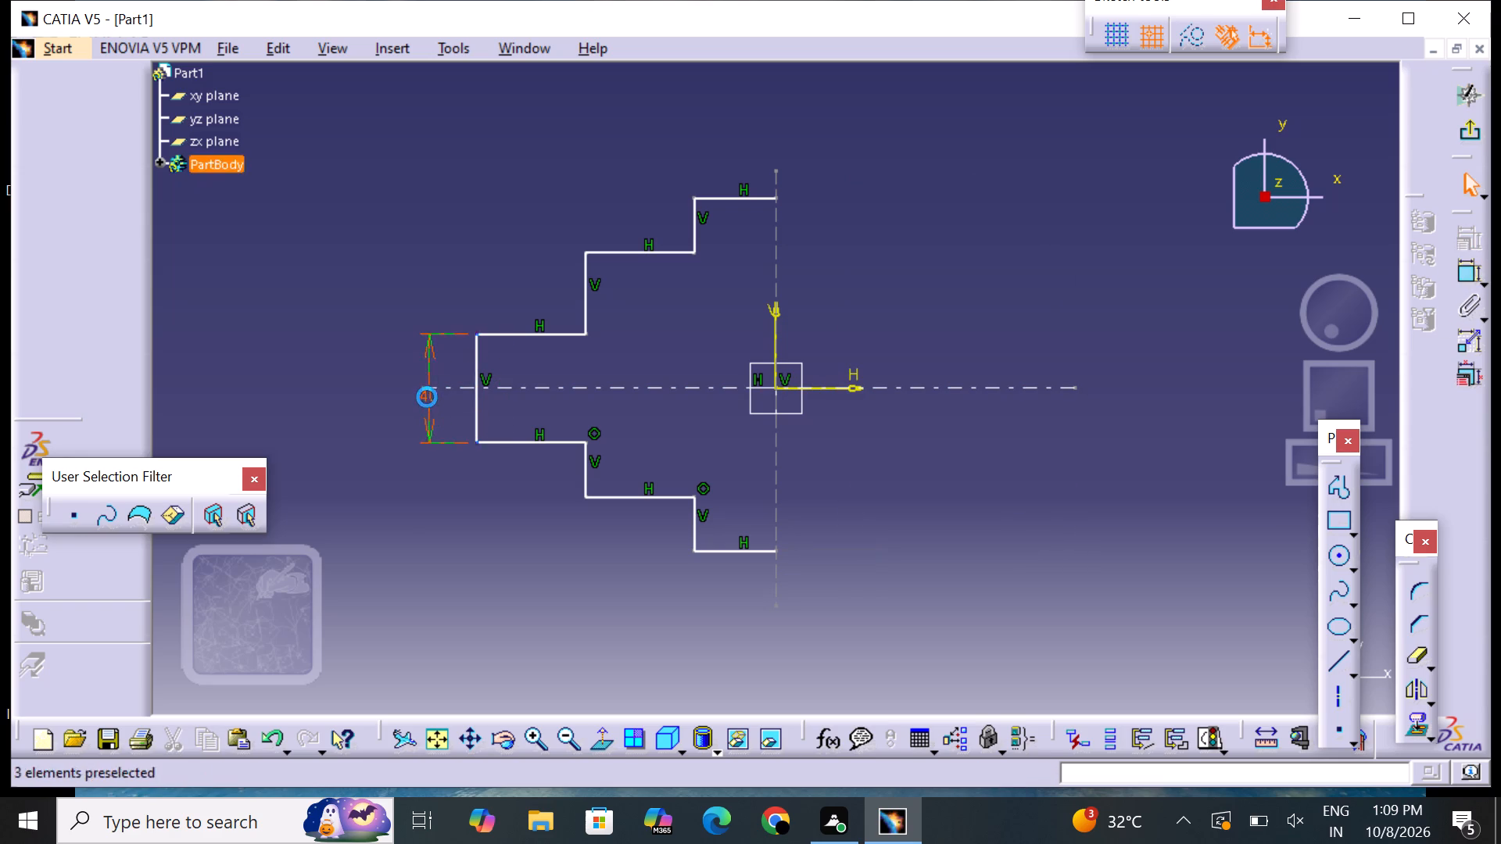
pyautogui.doubleClick(425, 396)
pyautogui.press('BackSpace')
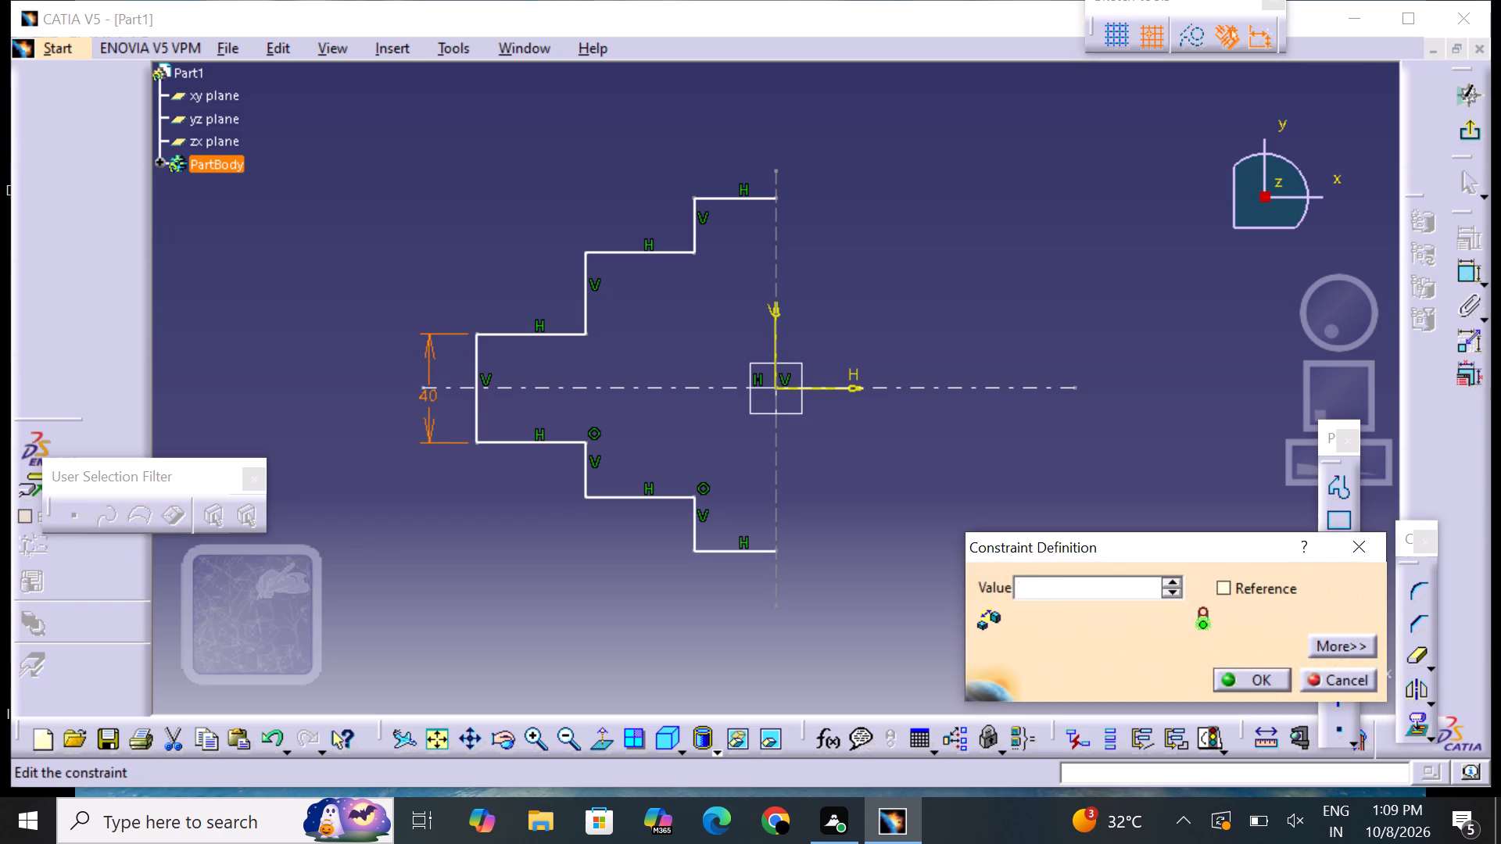
pyautogui.write('20')
pyautogui.press('Return')
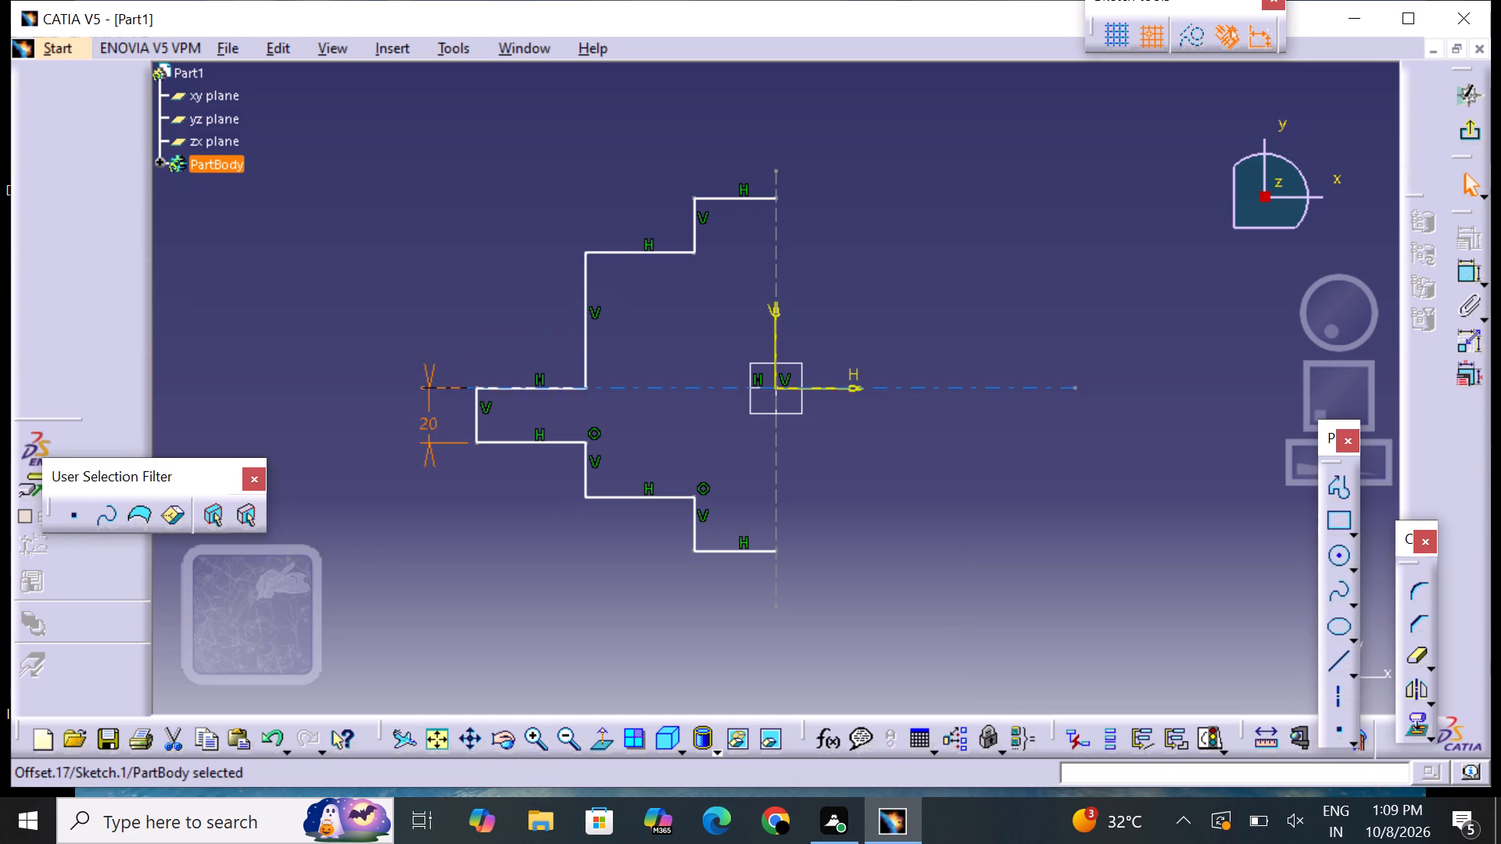
pyautogui.click(883, 467)
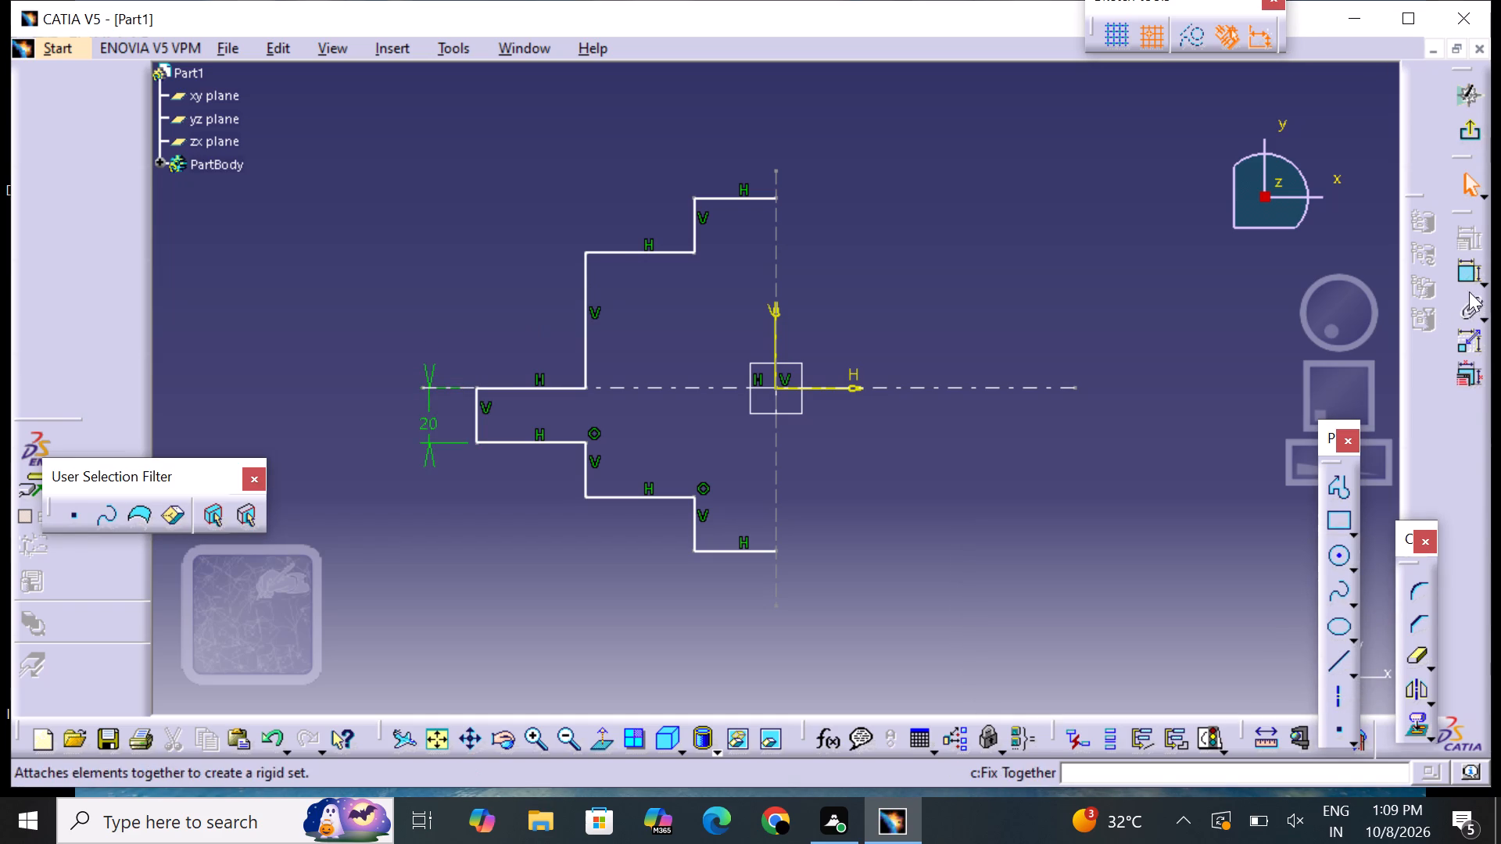
# Make the outermost end's upper and lower corner points symmetric about the horizontal axis.
pyautogui.click(1468, 274)
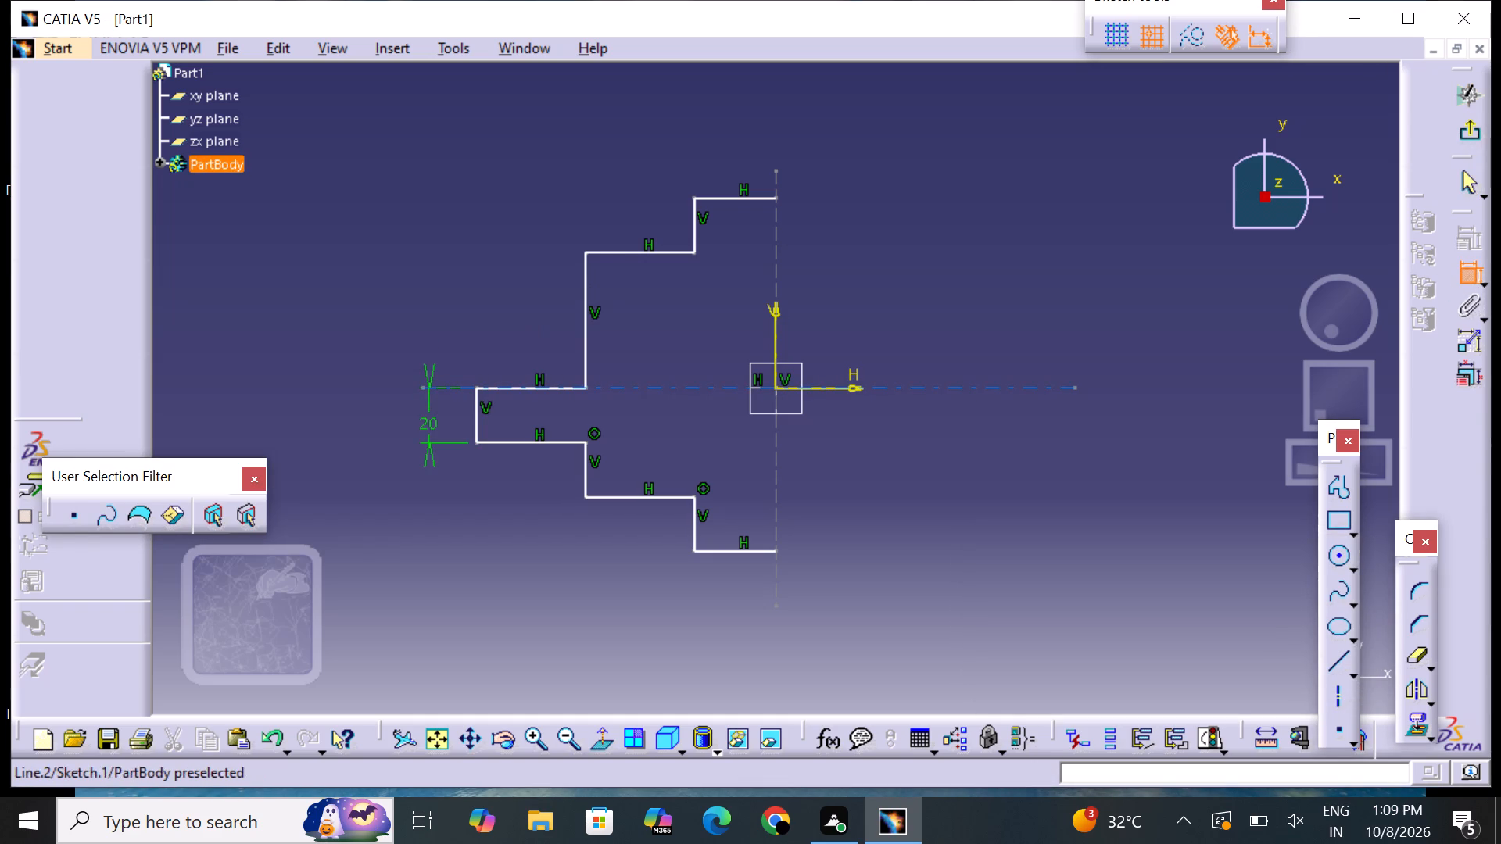
pyautogui.click(476, 389)
pyautogui.click(477, 442)
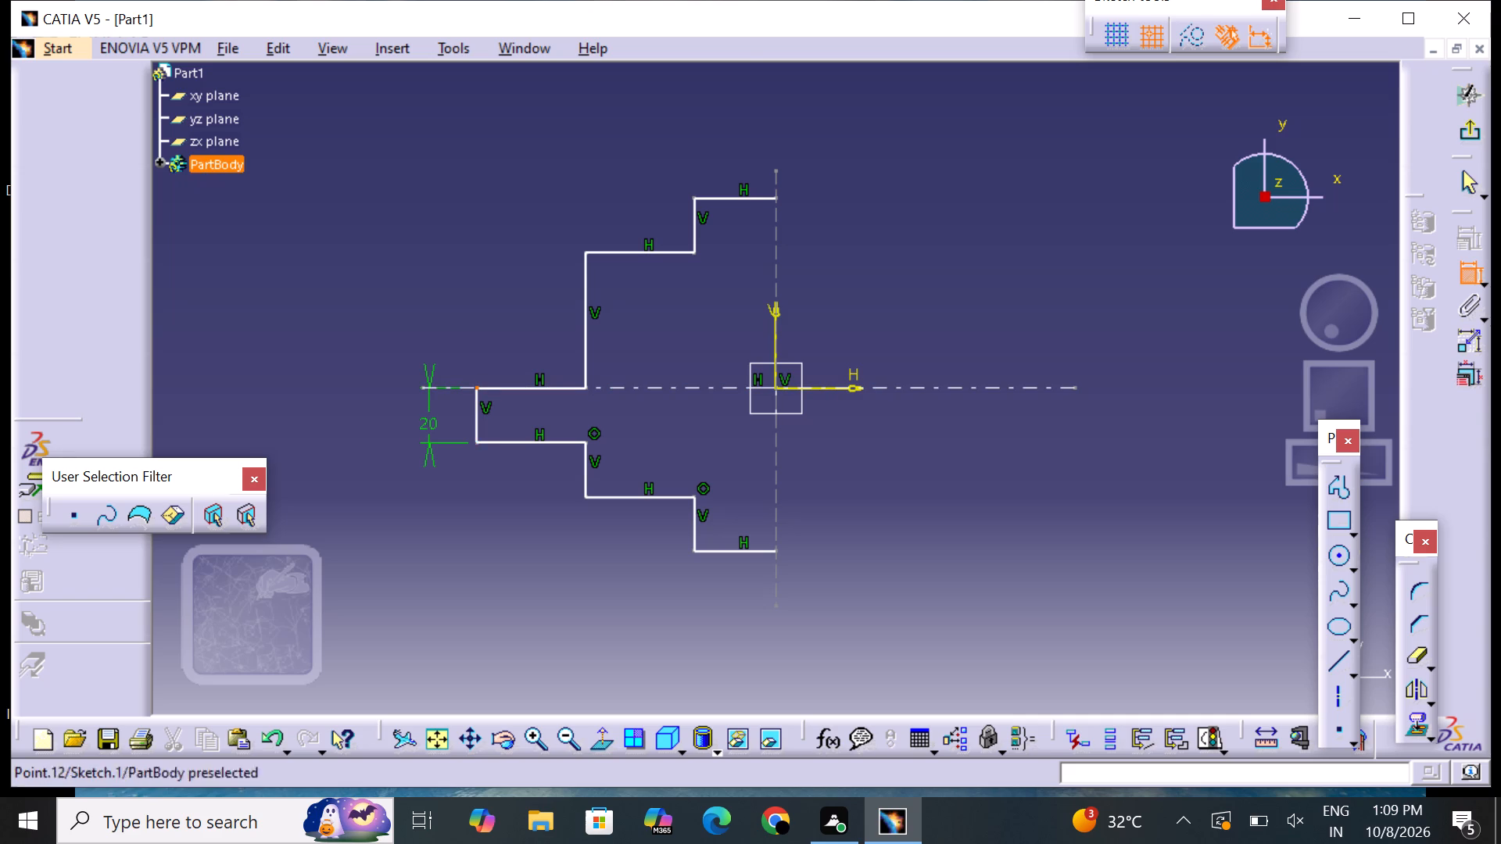
pyautogui.rightClick(477, 442)
pyautogui.click(523, 385)
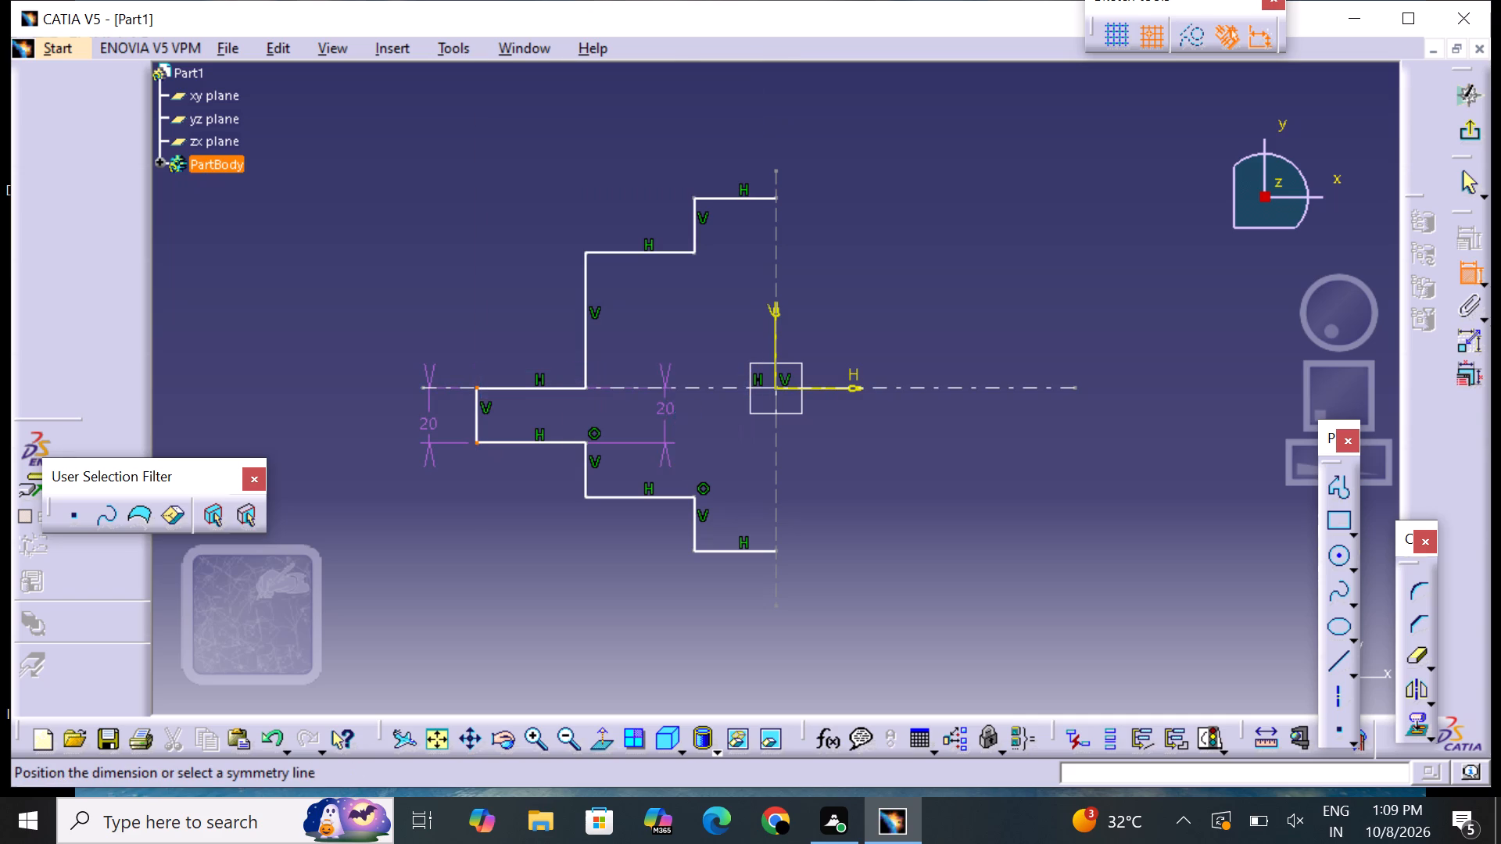
pyautogui.click(661, 387)
pyautogui.click(860, 295)
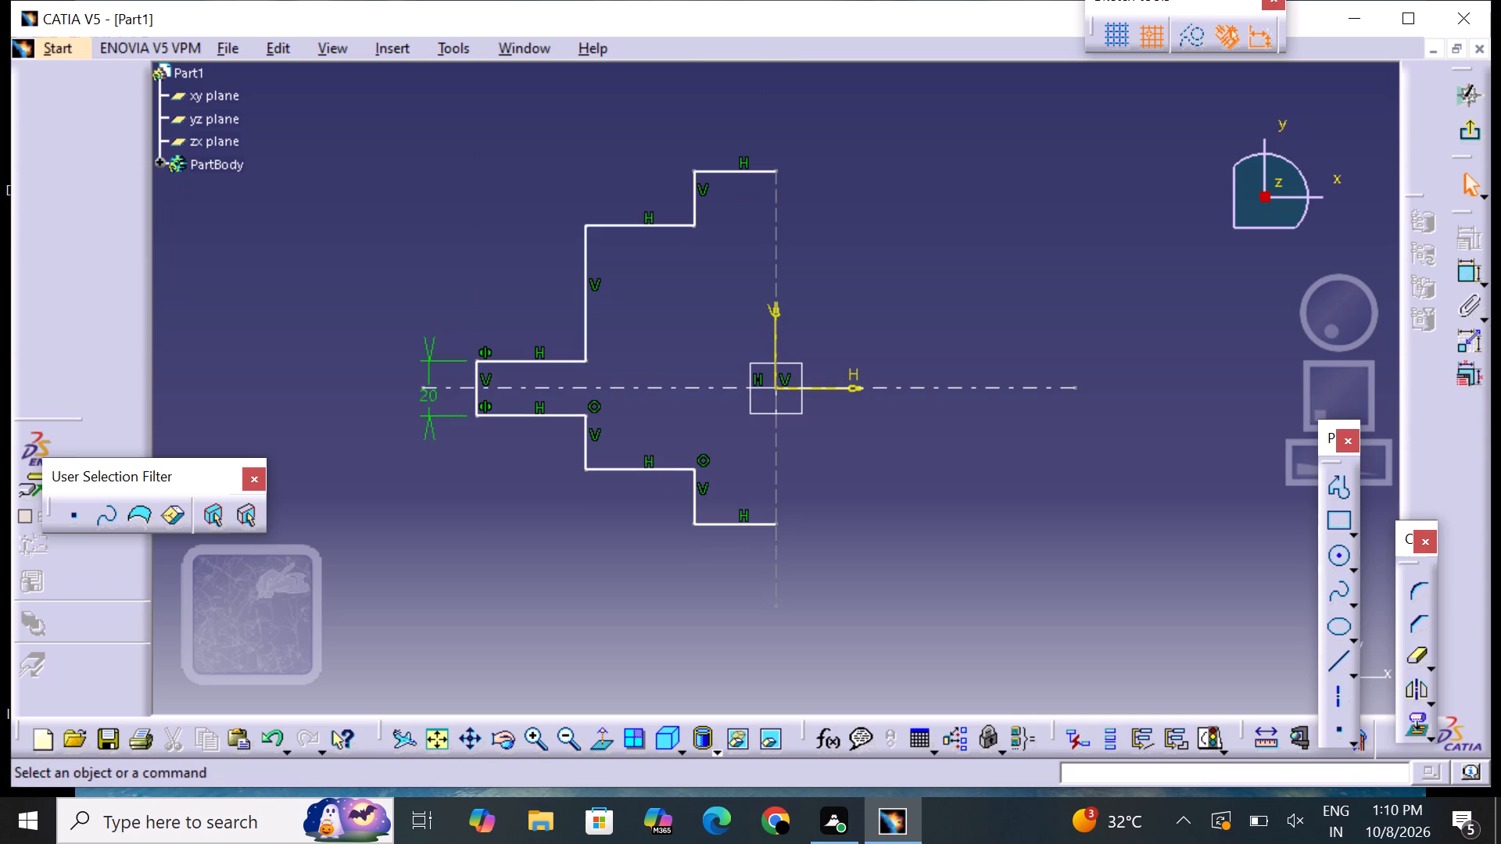
# Dimension the height of the profile's middle step between its upper and lower outer corners and set it to 60 mm.
pyautogui.click(1467, 280)
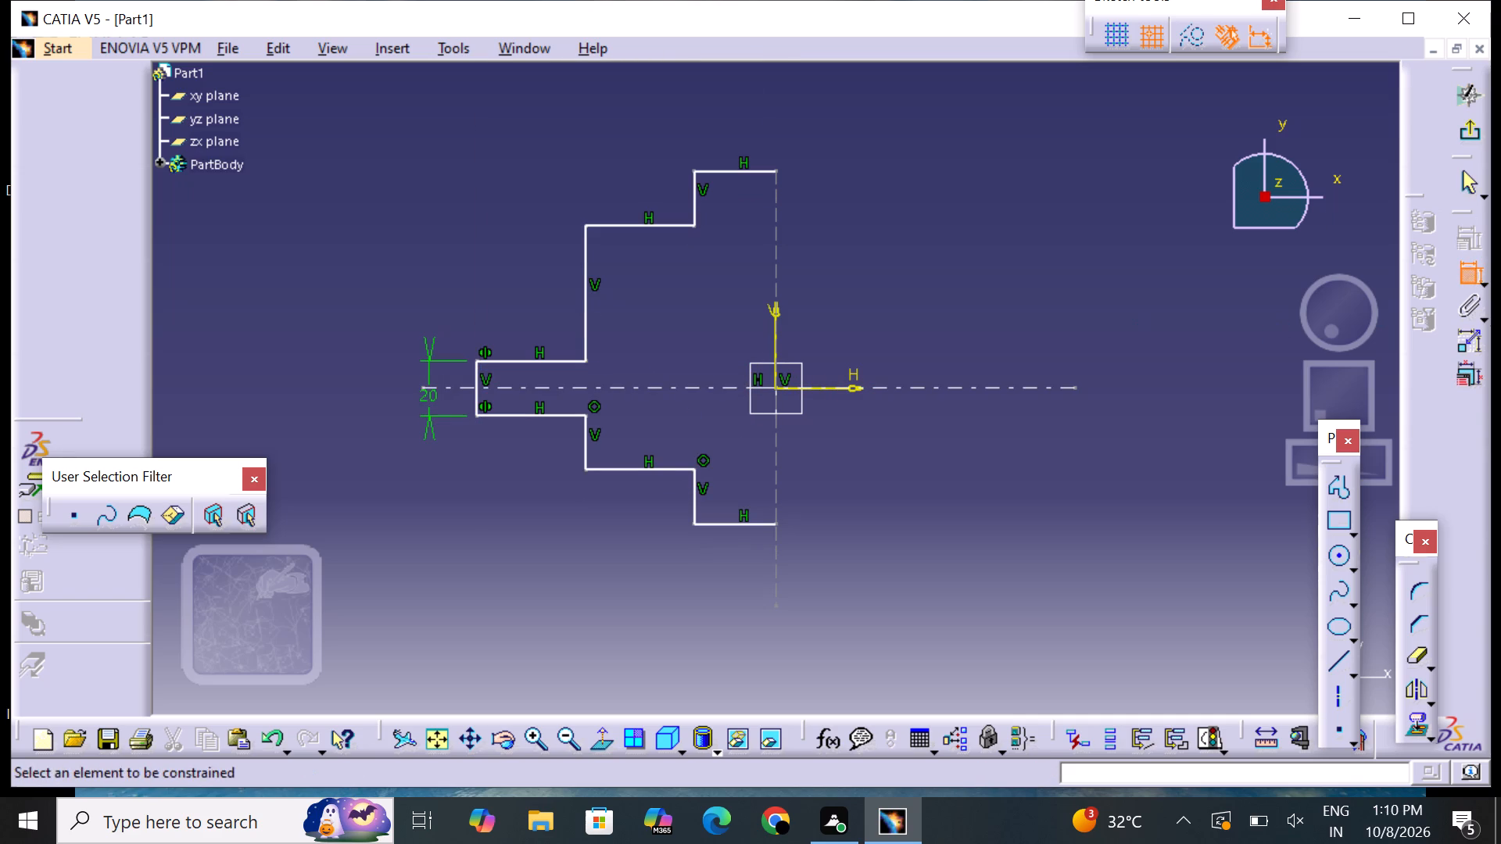
pyautogui.click(582, 224)
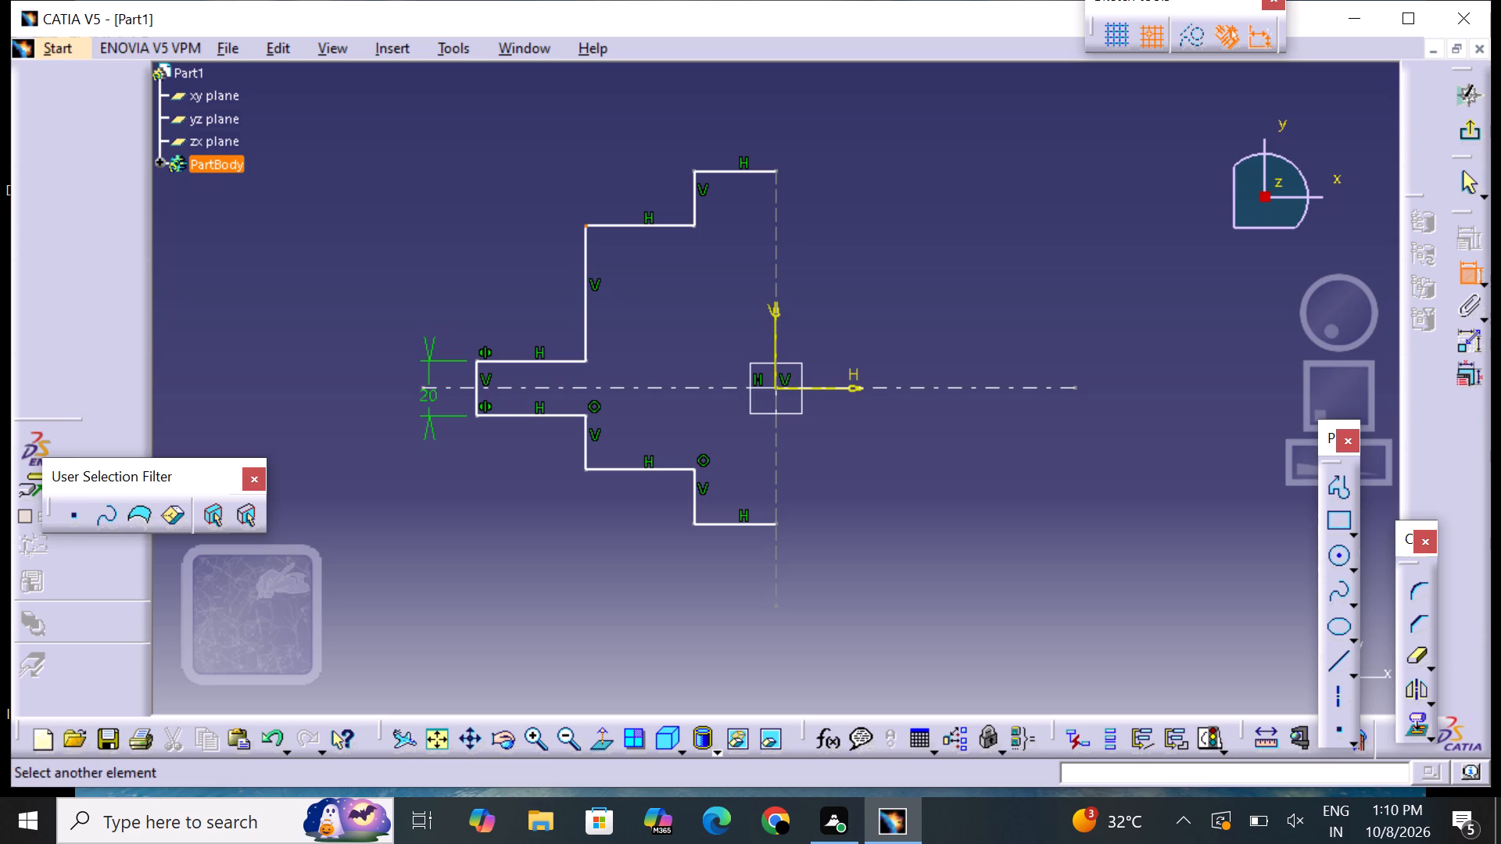
pyautogui.click(585, 467)
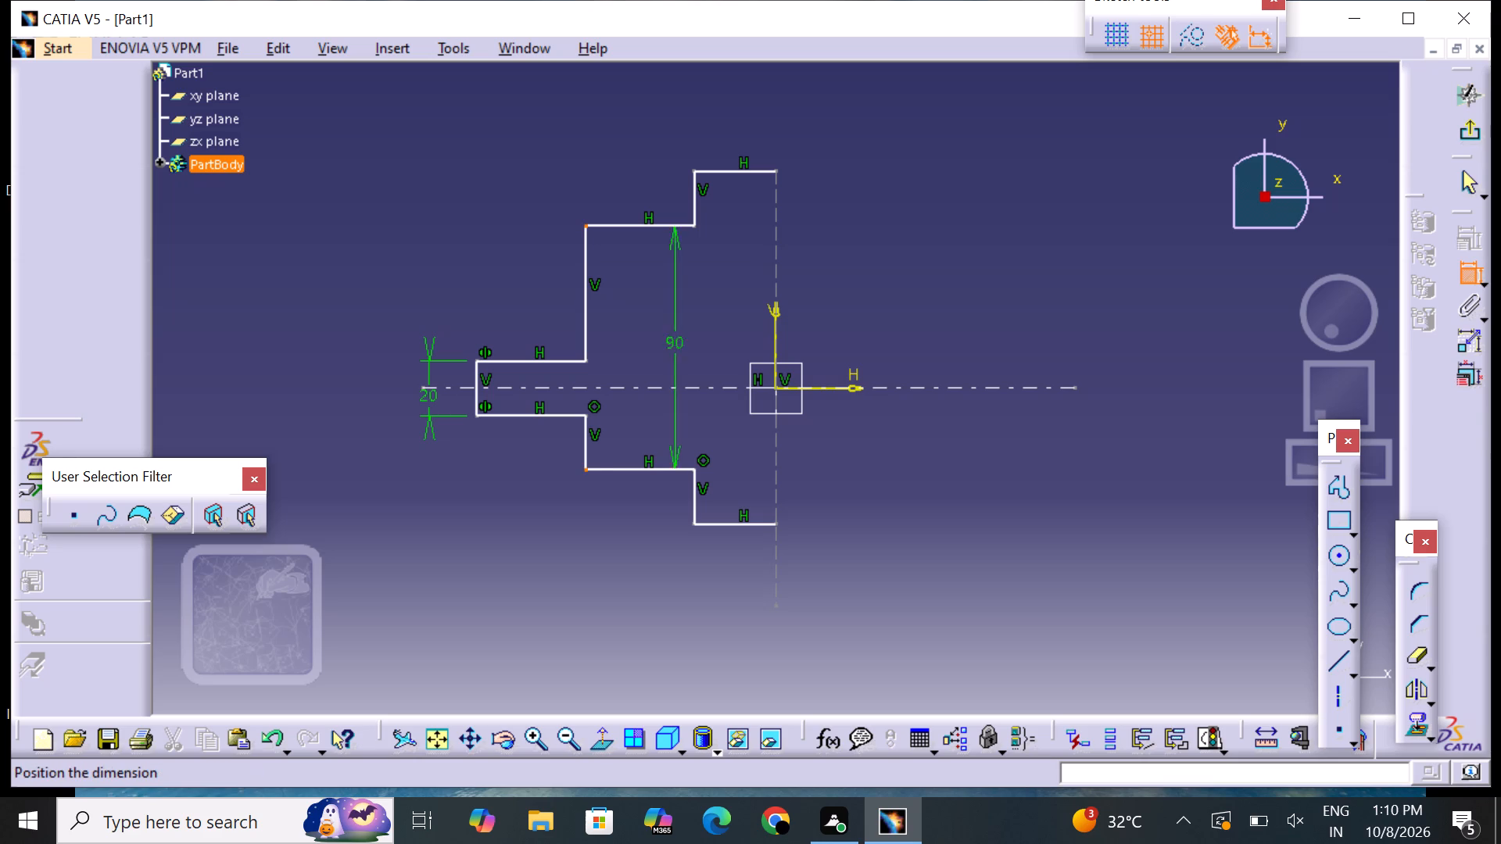
pyautogui.click(358, 362)
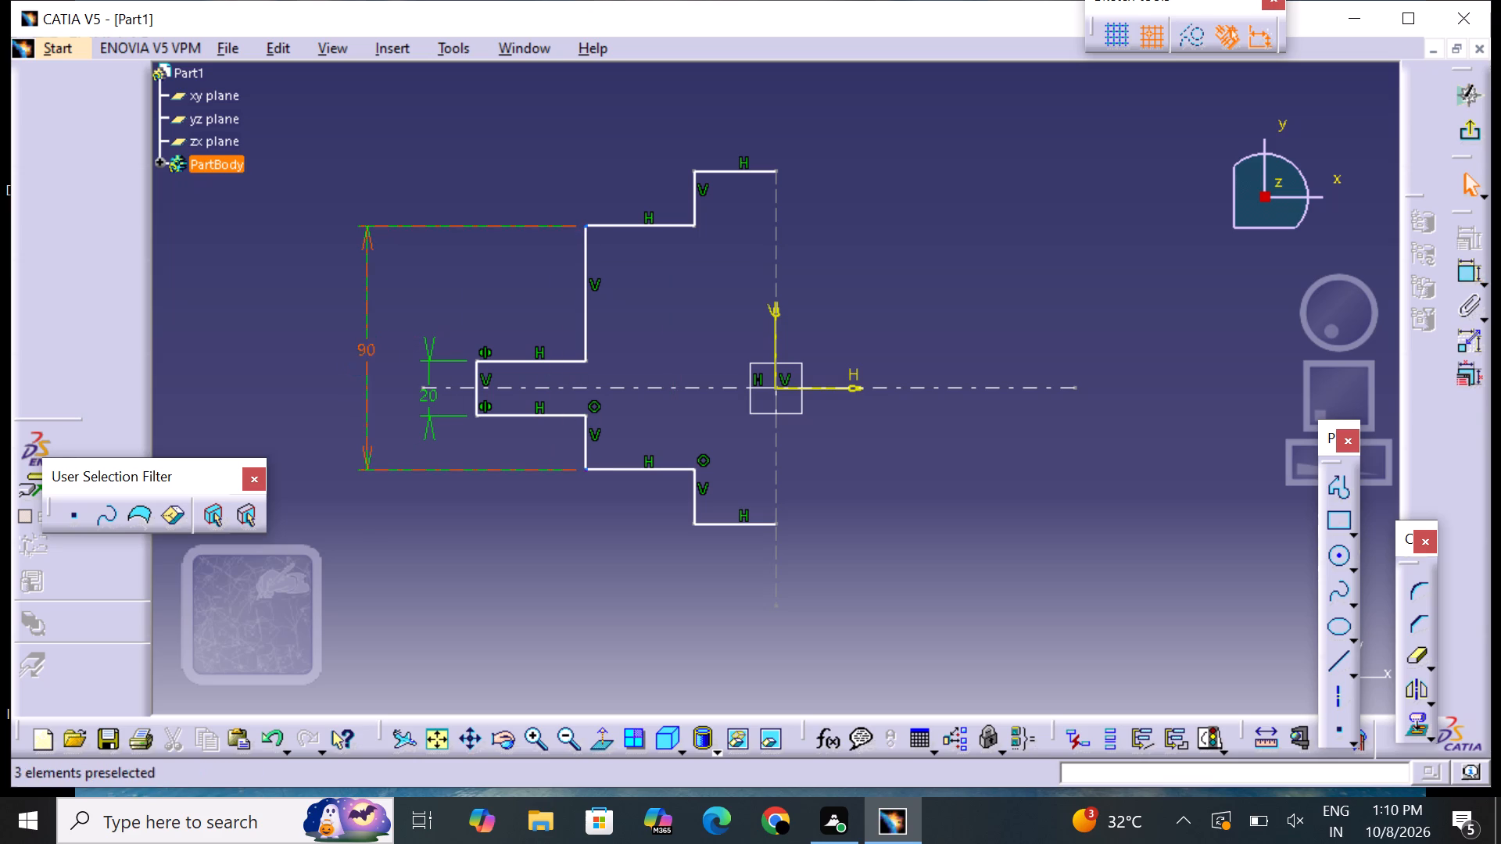
pyautogui.doubleClick(364, 349)
pyautogui.press('BackSpace')
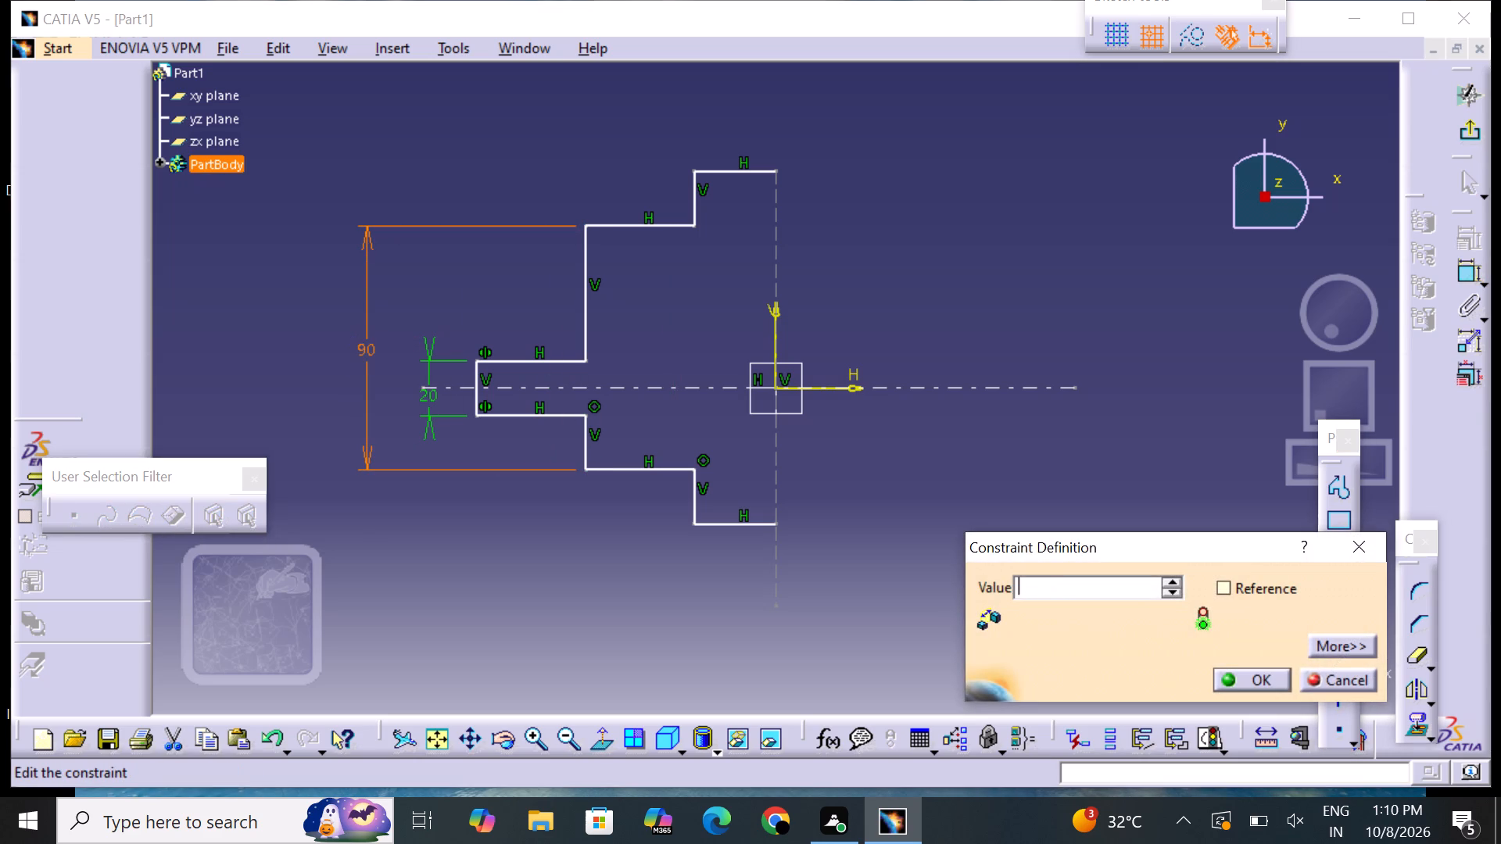
pyautogui.write('60')
pyautogui.press('Return')
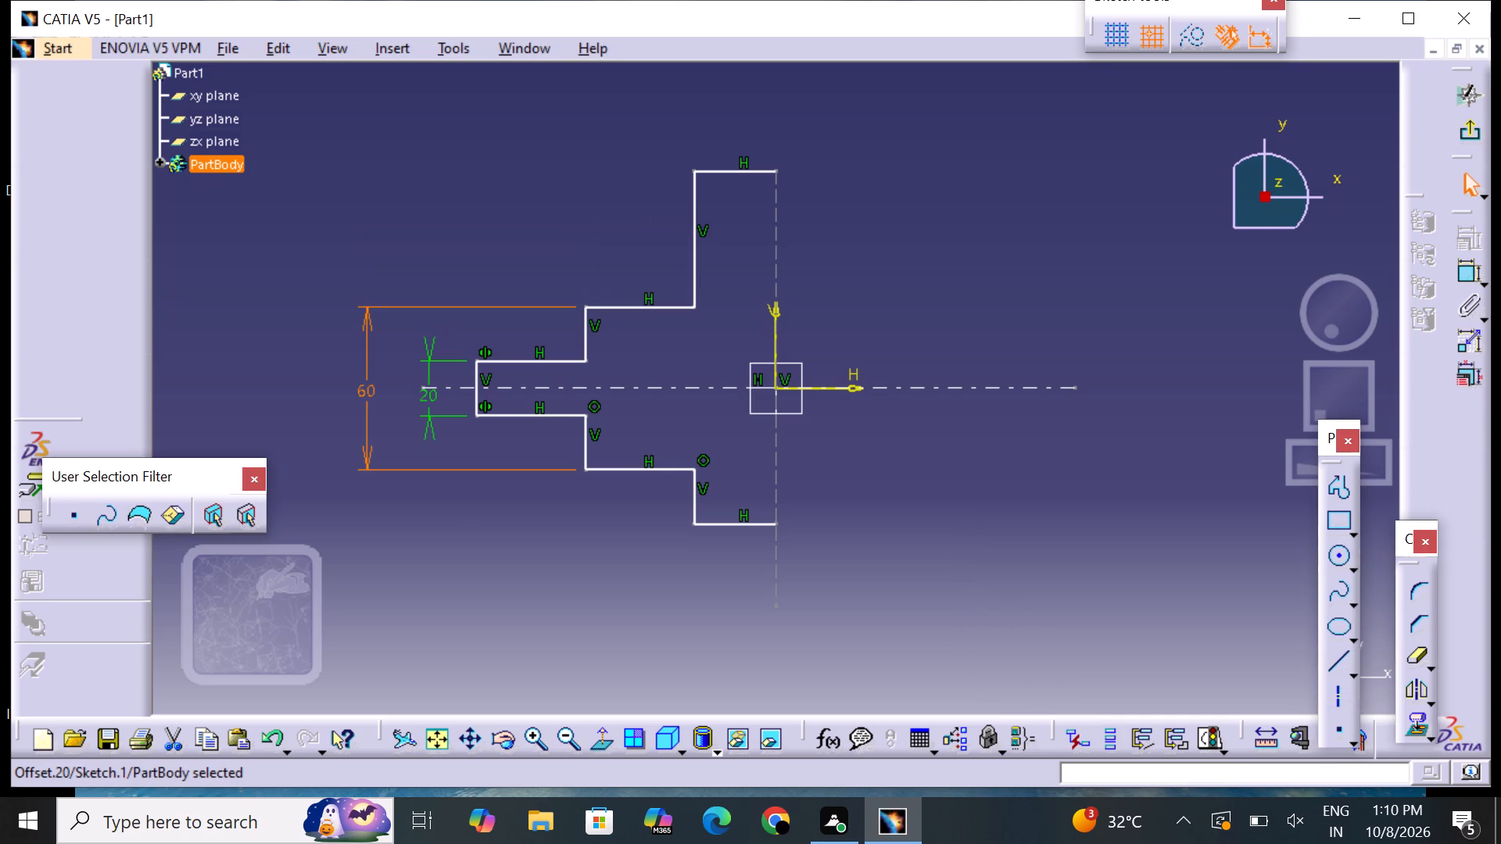
pyautogui.click(476, 555)
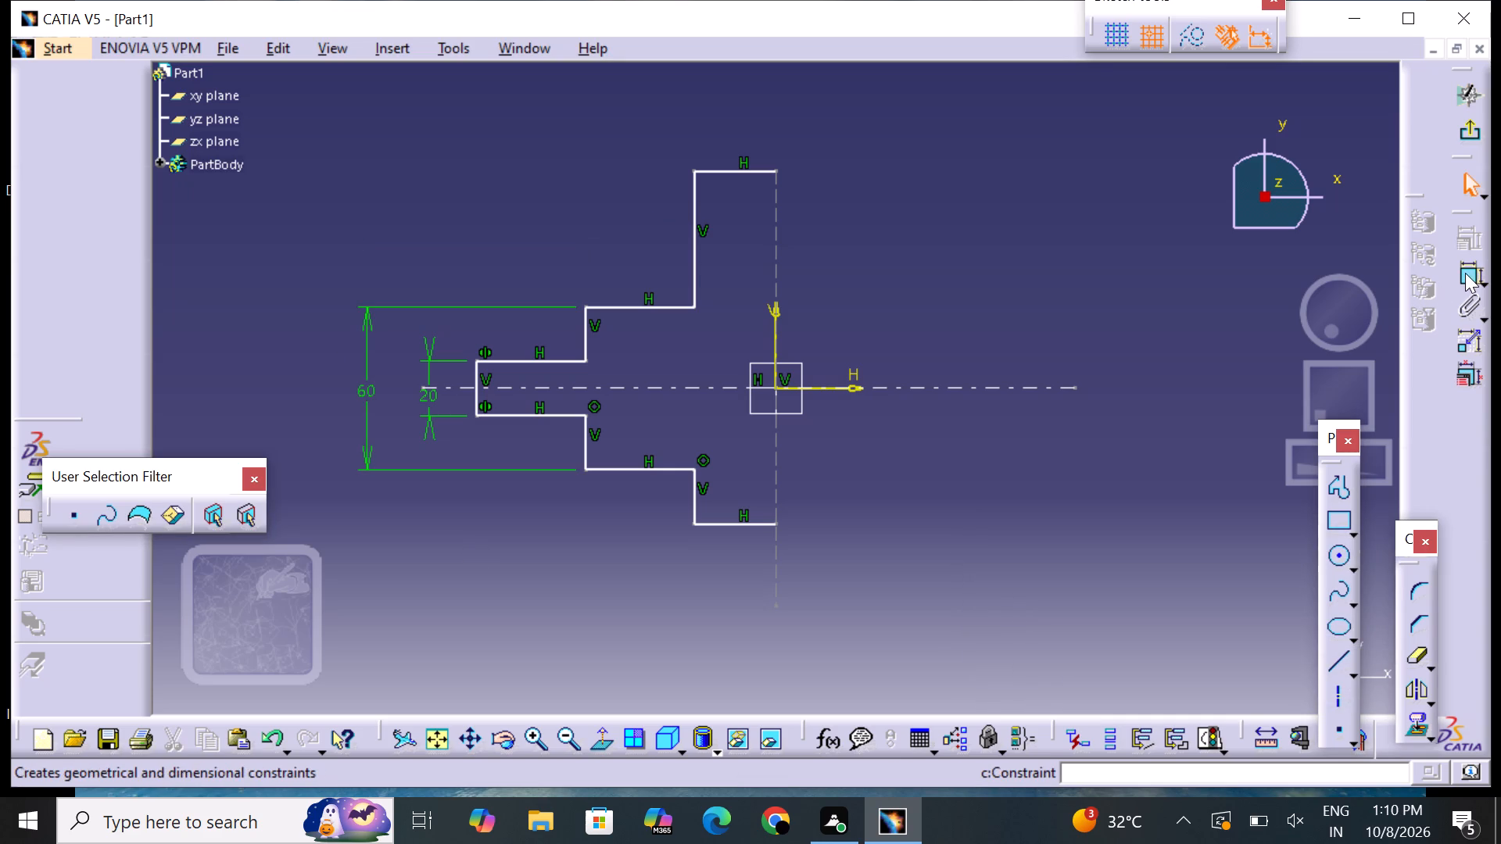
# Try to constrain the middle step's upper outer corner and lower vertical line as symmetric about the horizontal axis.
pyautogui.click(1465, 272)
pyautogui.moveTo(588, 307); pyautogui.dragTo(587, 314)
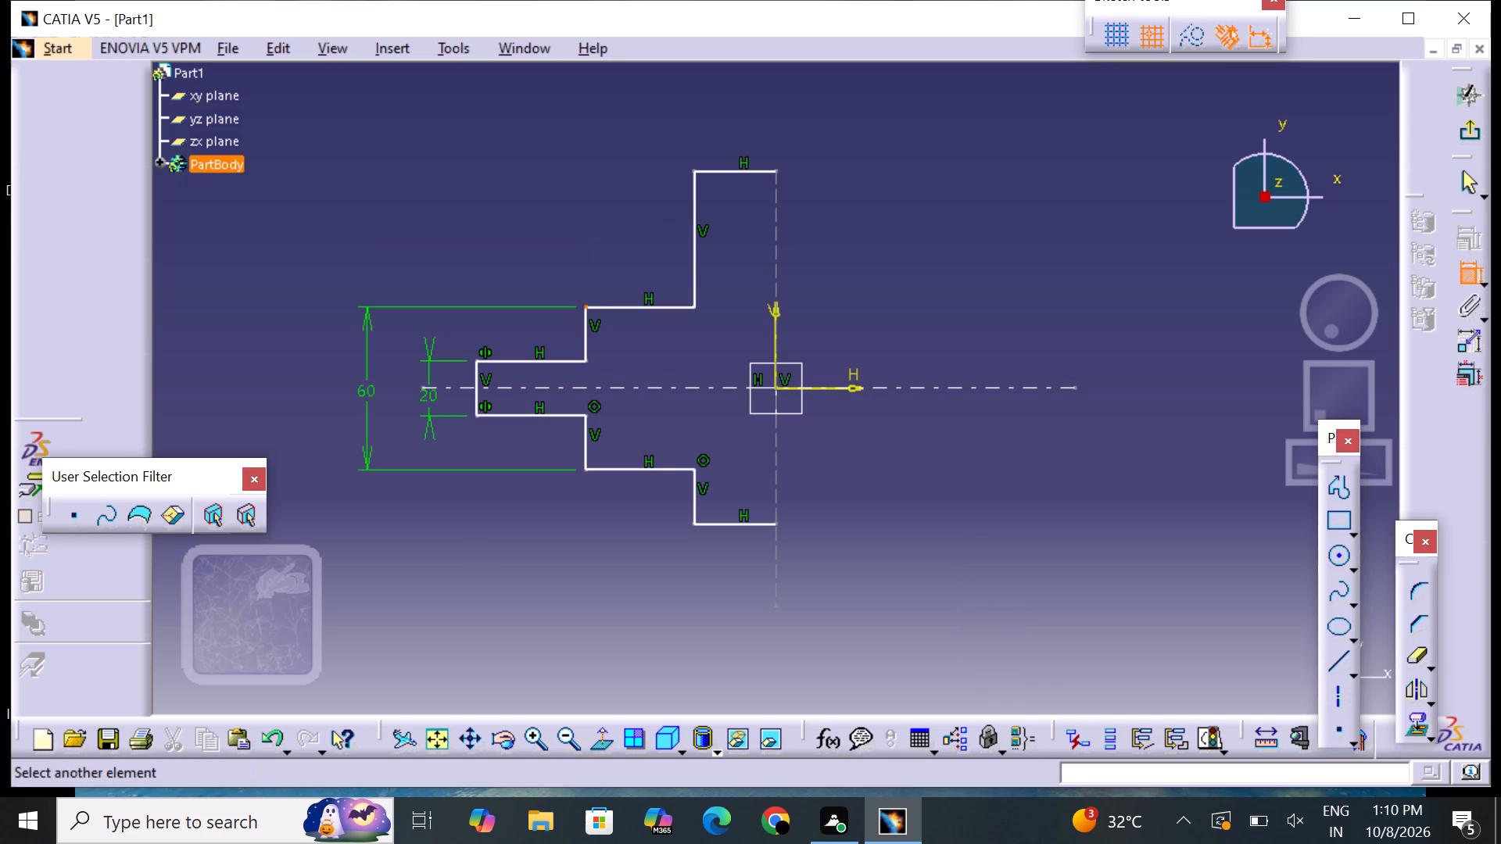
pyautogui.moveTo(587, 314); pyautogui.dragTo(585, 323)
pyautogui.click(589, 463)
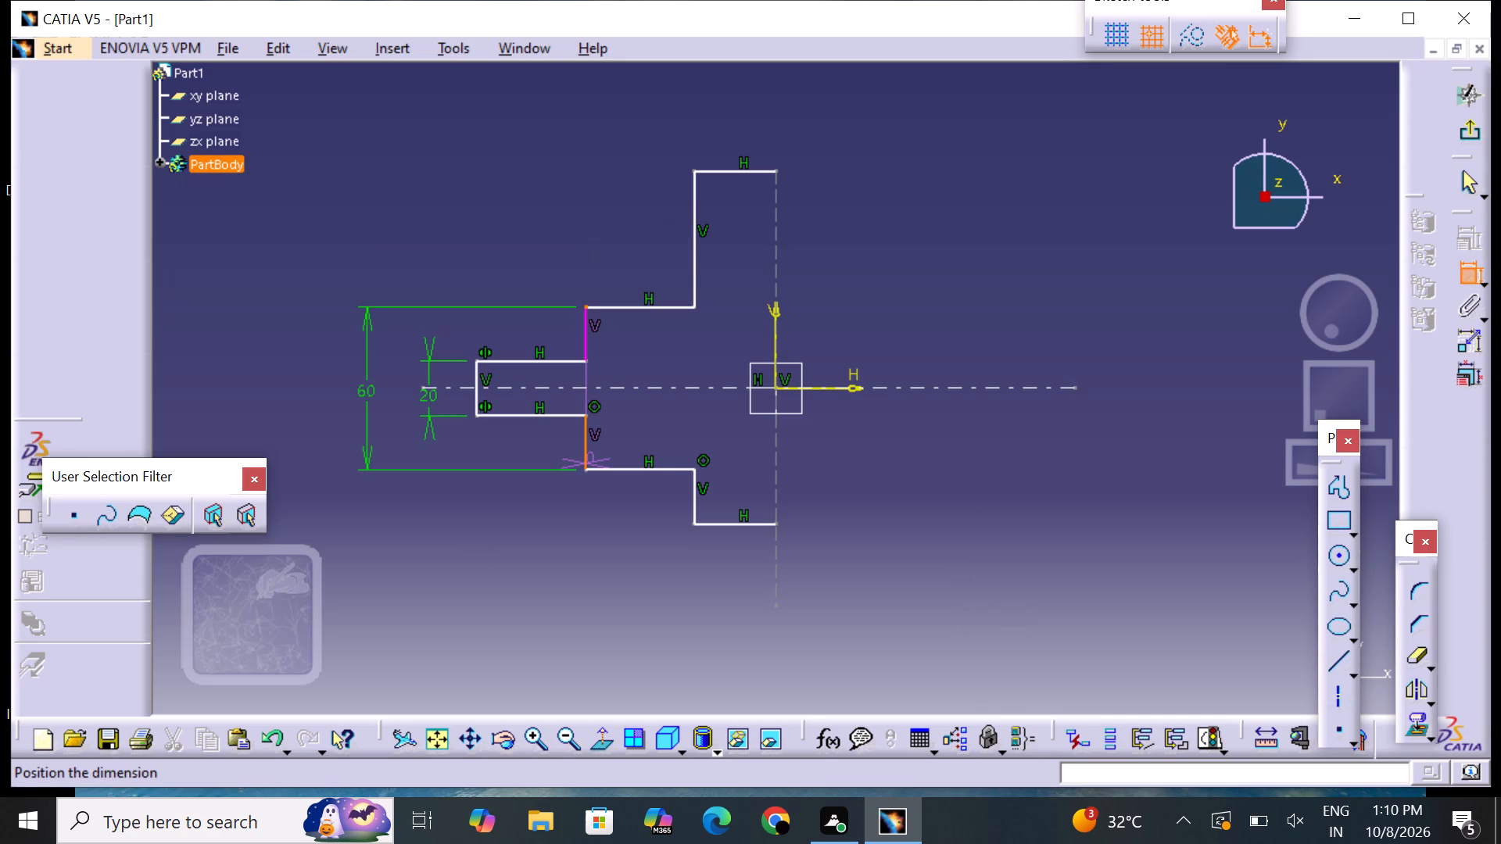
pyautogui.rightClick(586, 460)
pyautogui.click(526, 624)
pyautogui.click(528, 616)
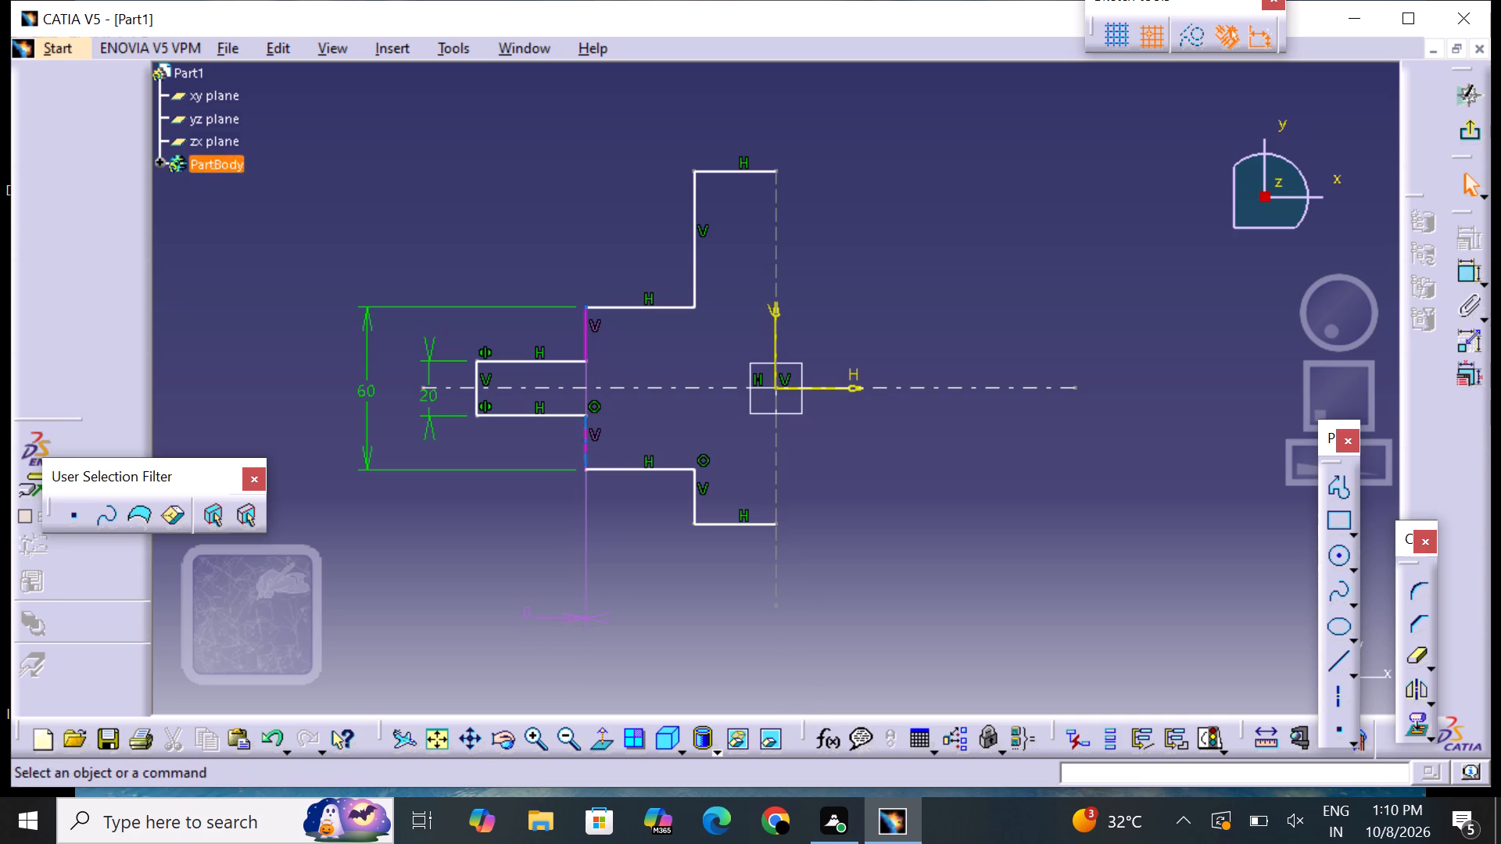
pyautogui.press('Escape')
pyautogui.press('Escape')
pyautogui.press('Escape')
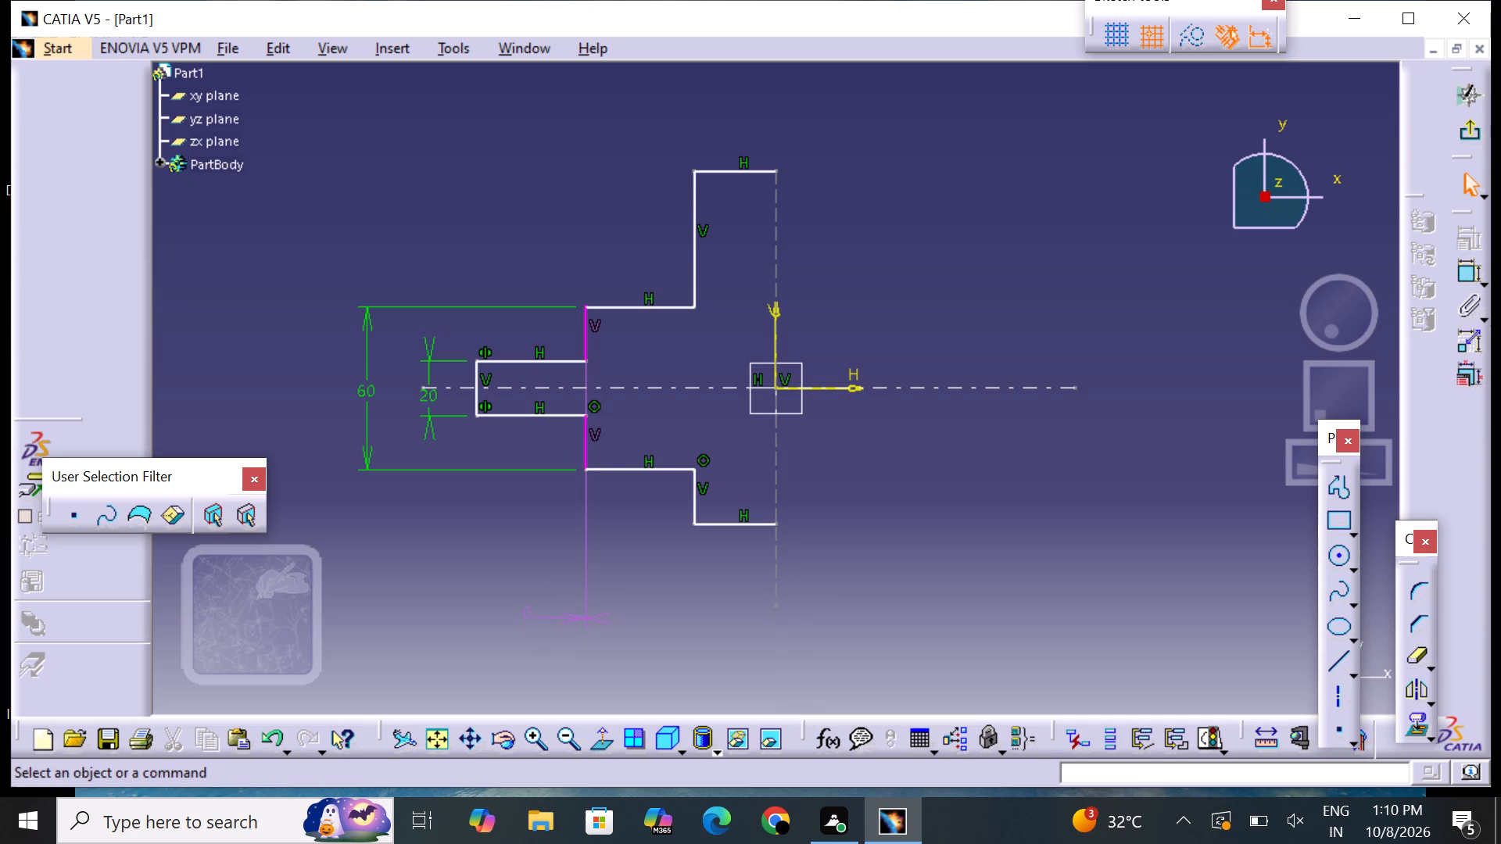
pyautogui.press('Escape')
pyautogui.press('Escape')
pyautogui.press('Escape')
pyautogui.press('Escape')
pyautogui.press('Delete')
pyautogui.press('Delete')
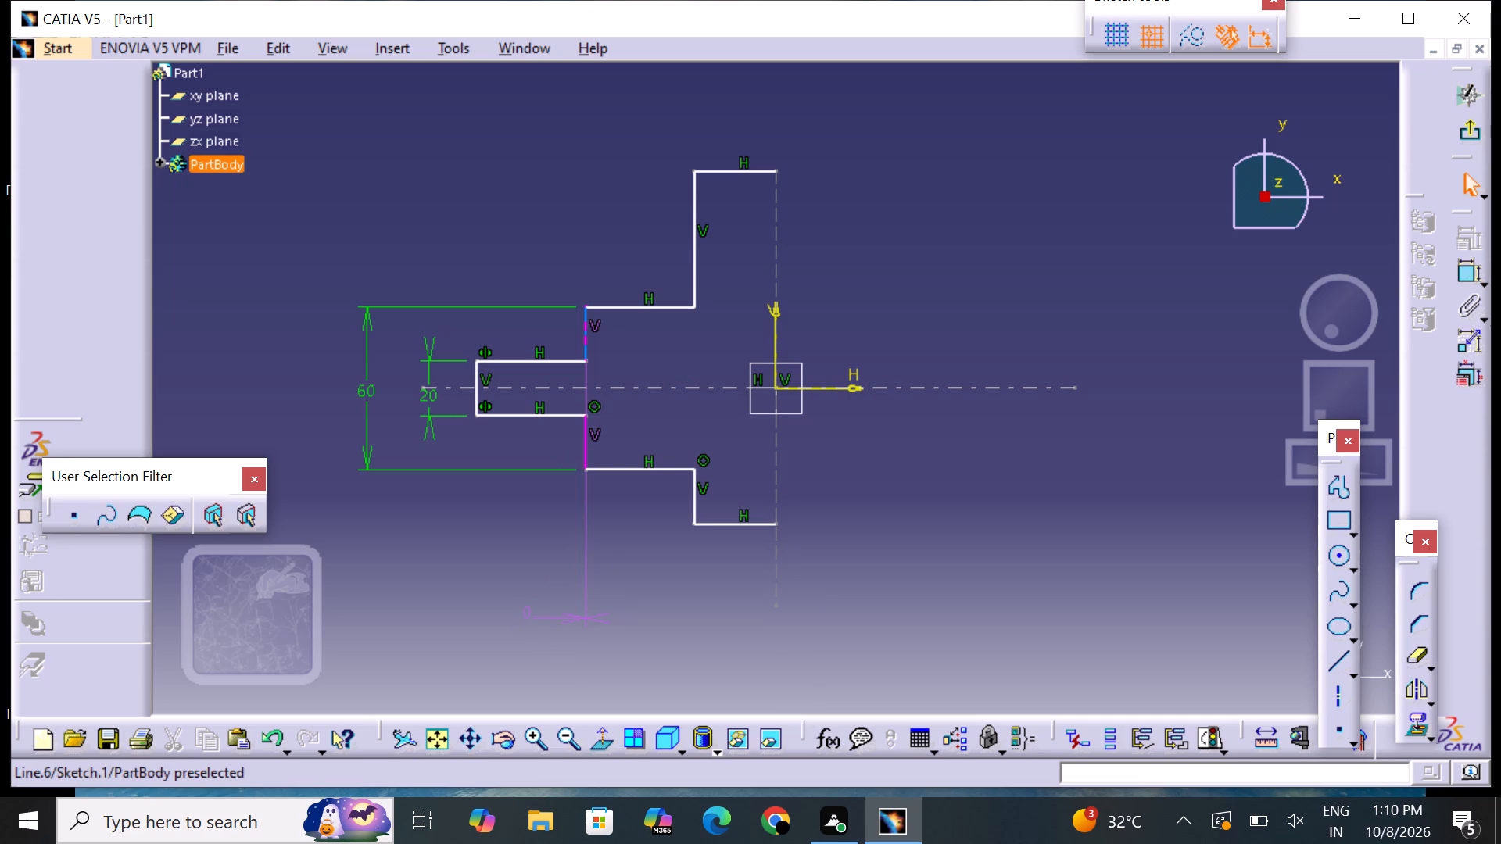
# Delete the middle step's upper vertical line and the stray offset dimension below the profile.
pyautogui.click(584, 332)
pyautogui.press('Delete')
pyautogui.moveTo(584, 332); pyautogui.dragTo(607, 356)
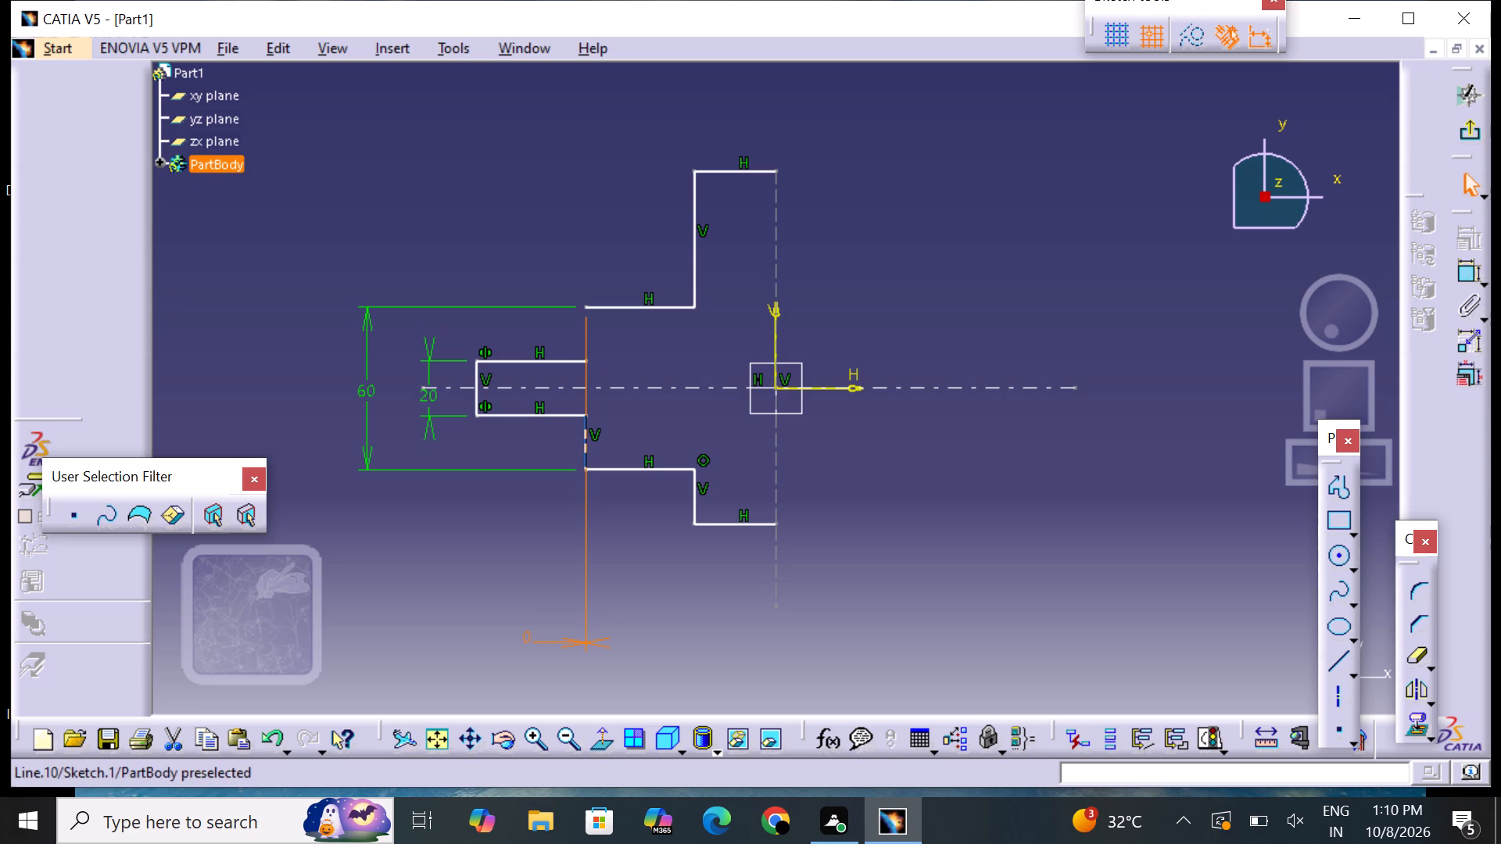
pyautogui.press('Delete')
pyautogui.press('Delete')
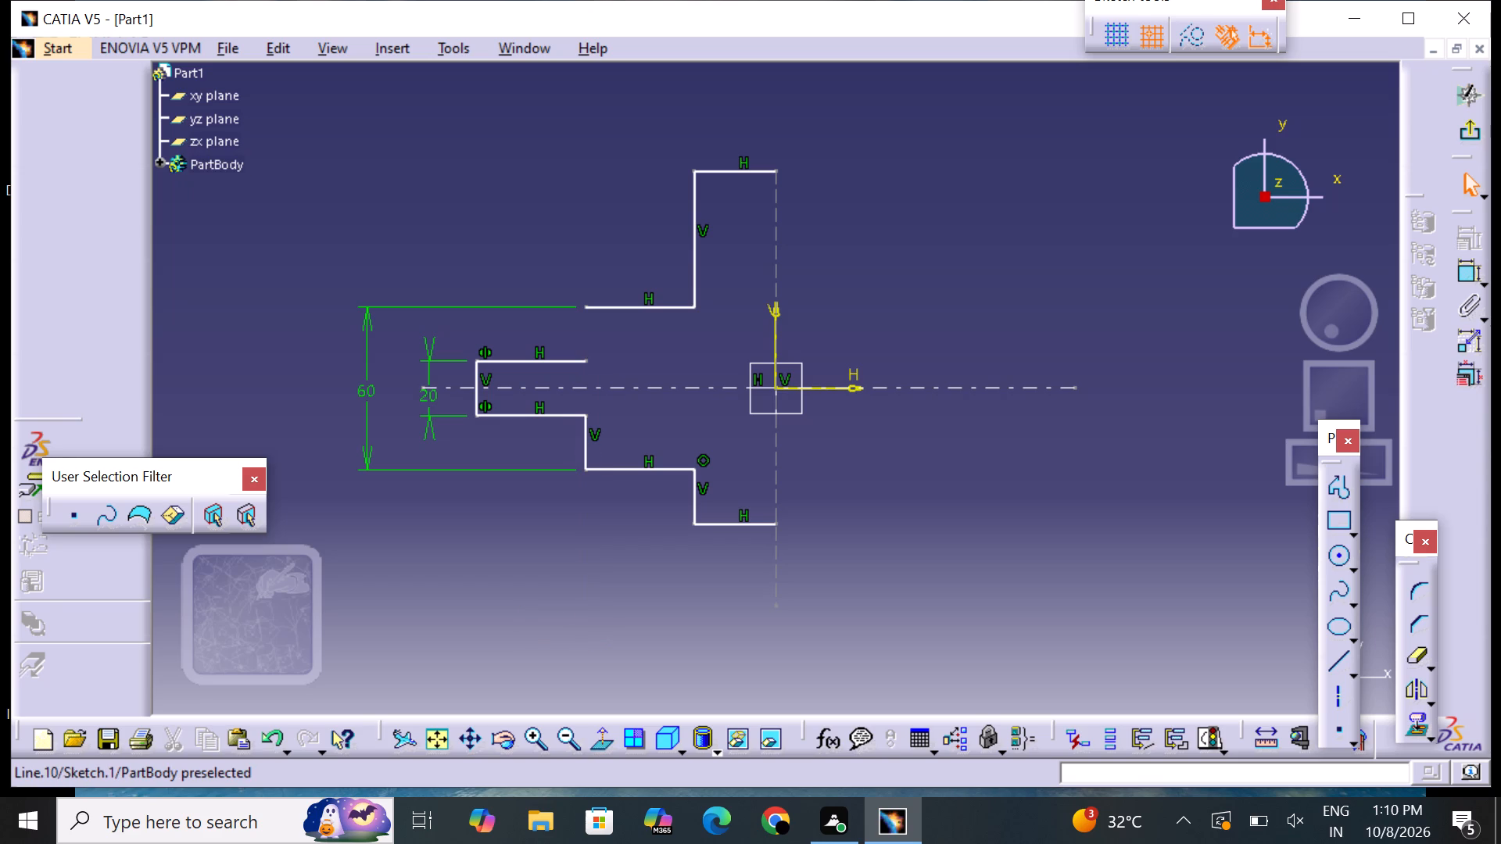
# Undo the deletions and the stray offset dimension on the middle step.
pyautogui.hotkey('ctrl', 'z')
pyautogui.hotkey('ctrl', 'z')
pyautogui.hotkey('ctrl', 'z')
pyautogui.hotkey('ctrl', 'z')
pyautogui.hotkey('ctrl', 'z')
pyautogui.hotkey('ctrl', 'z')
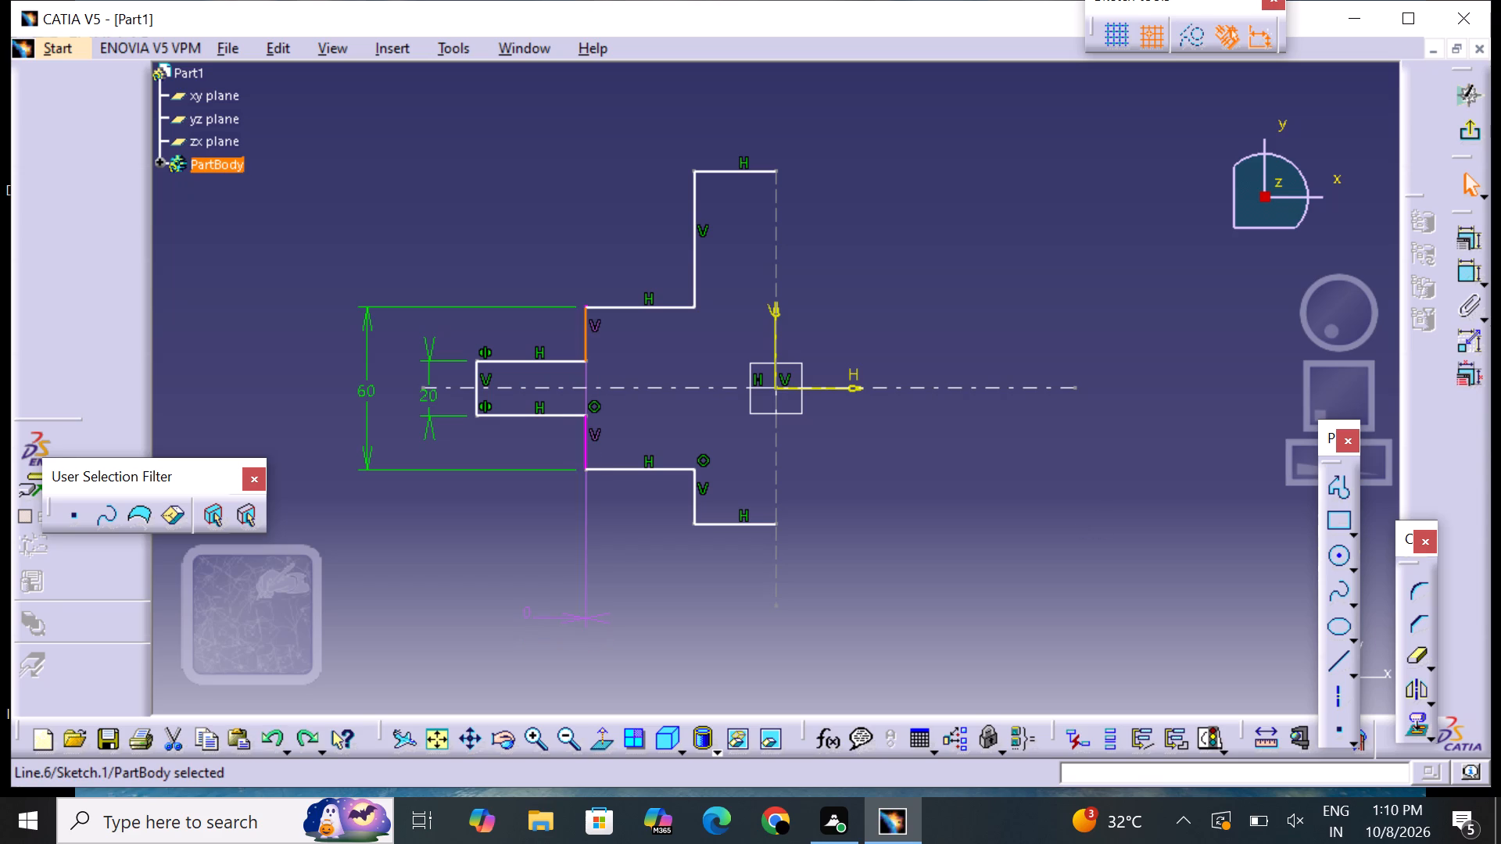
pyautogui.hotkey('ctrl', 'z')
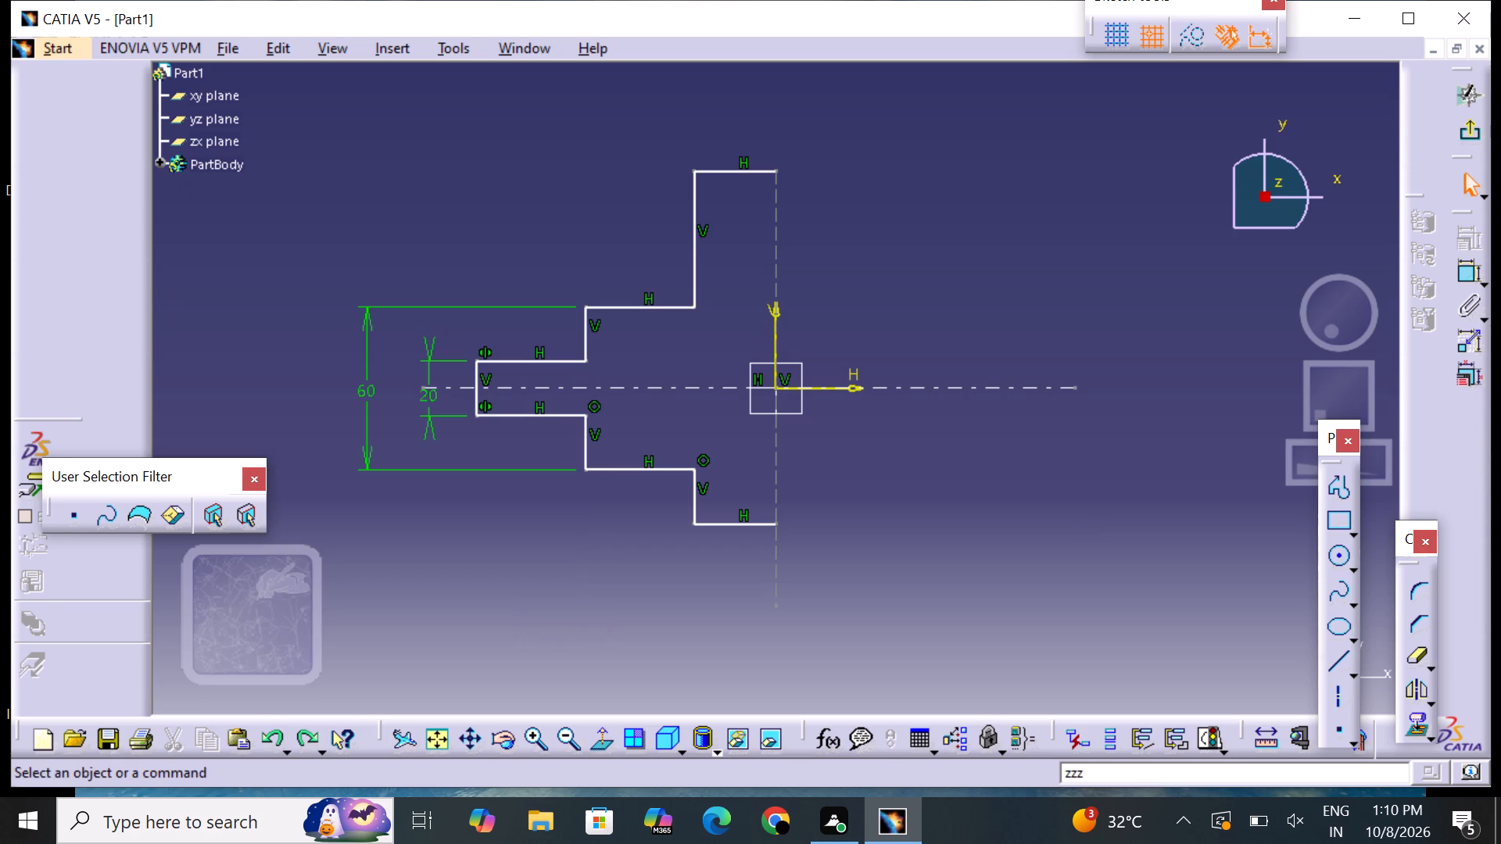
# Make the middle step's upper and lower outer corner points symmetric about the horizontal axis.
pyautogui.click(1467, 284)
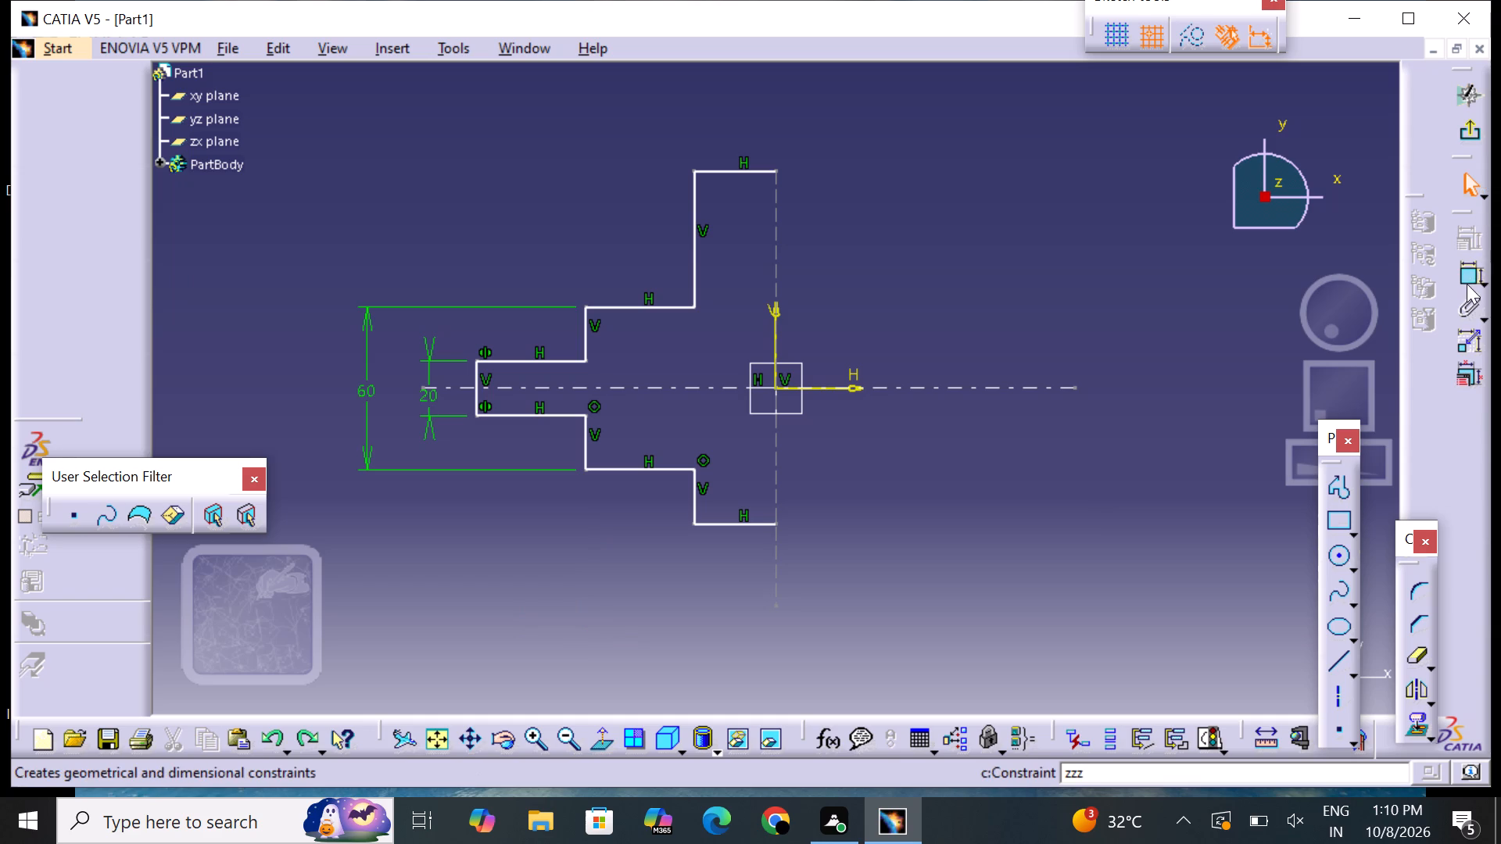
pyautogui.click(586, 306)
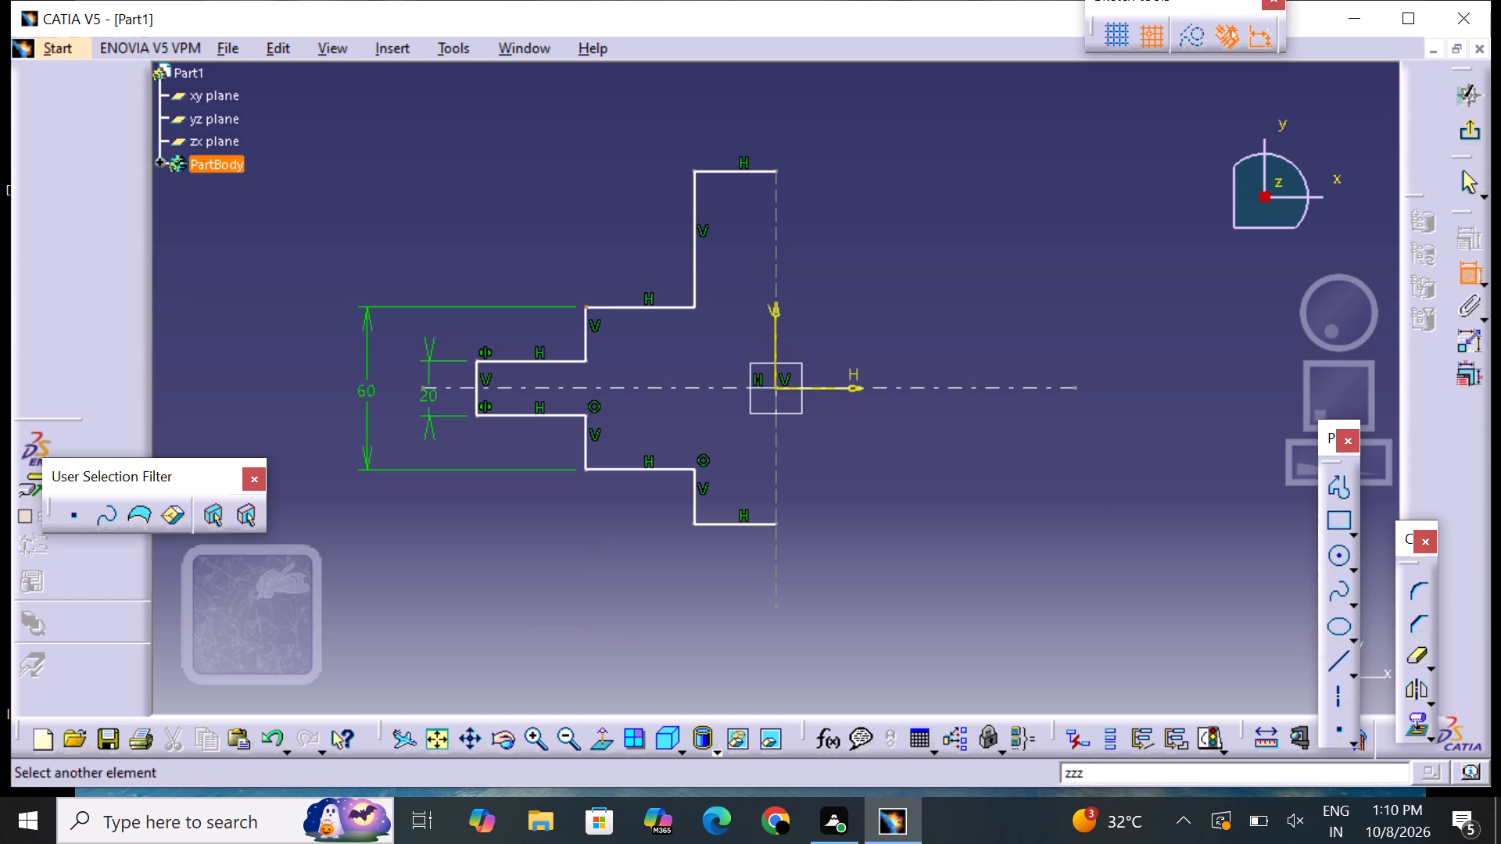
pyautogui.click(586, 469)
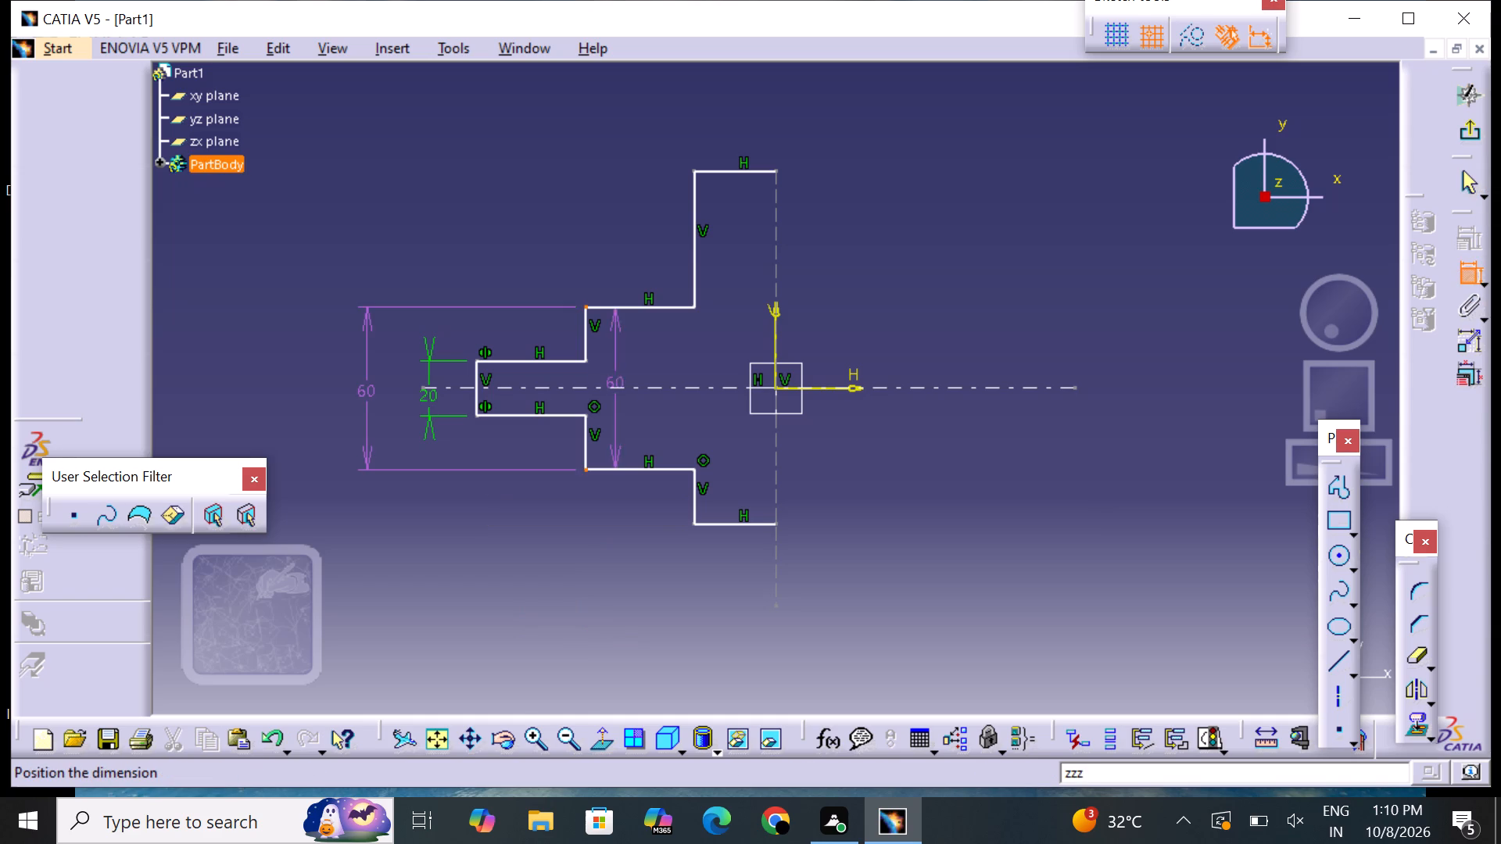
pyautogui.rightClick(584, 462)
pyautogui.click(608, 412)
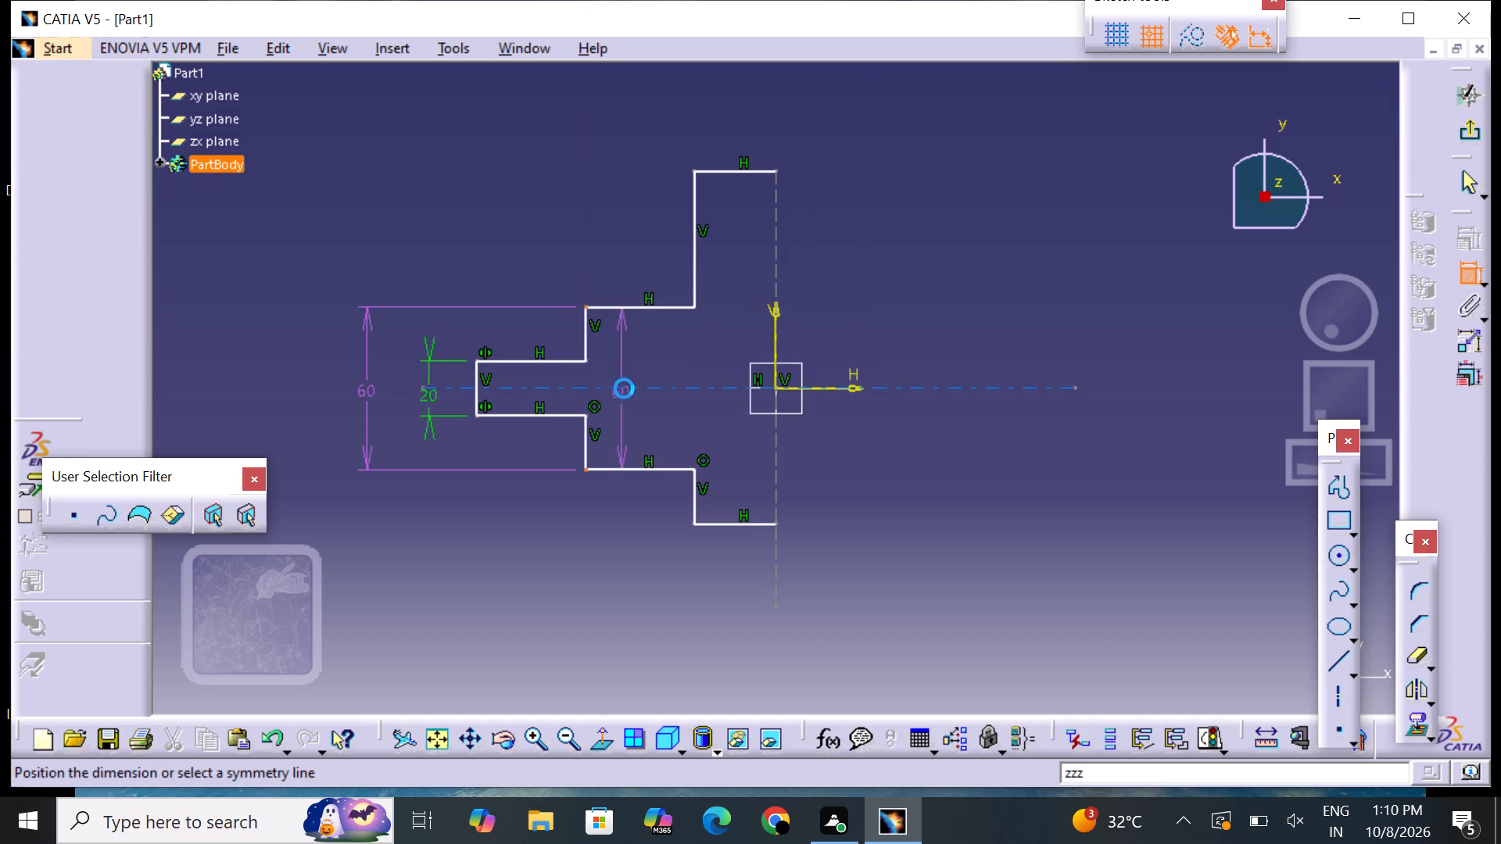
pyautogui.click(618, 383)
pyautogui.click(929, 304)
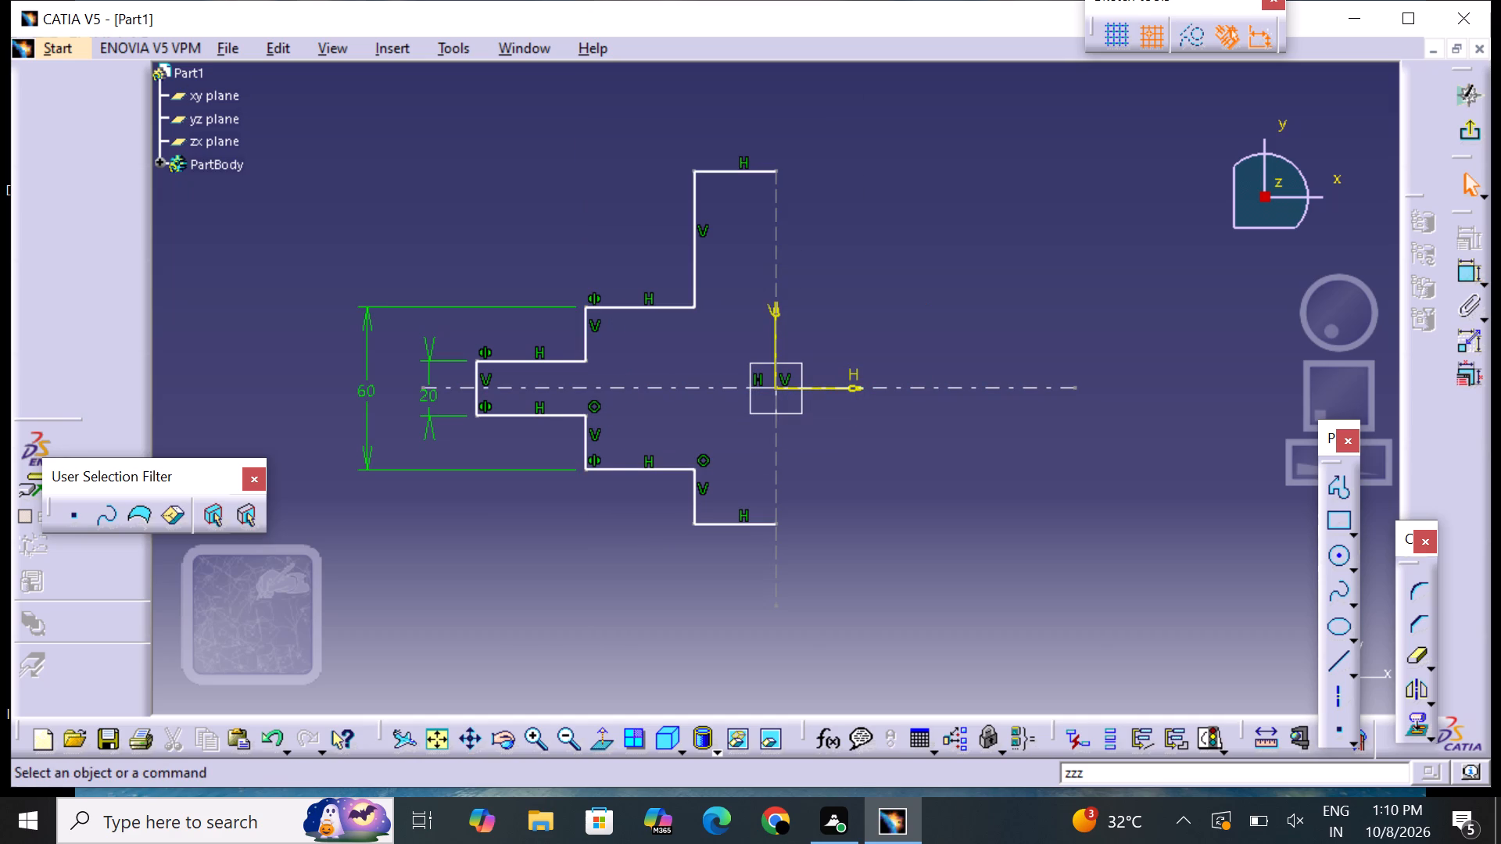
# Dimension the height of the profile's tallest step between its upper and lower outer corners and set it to 100 mm.
pyautogui.click(1459, 271)
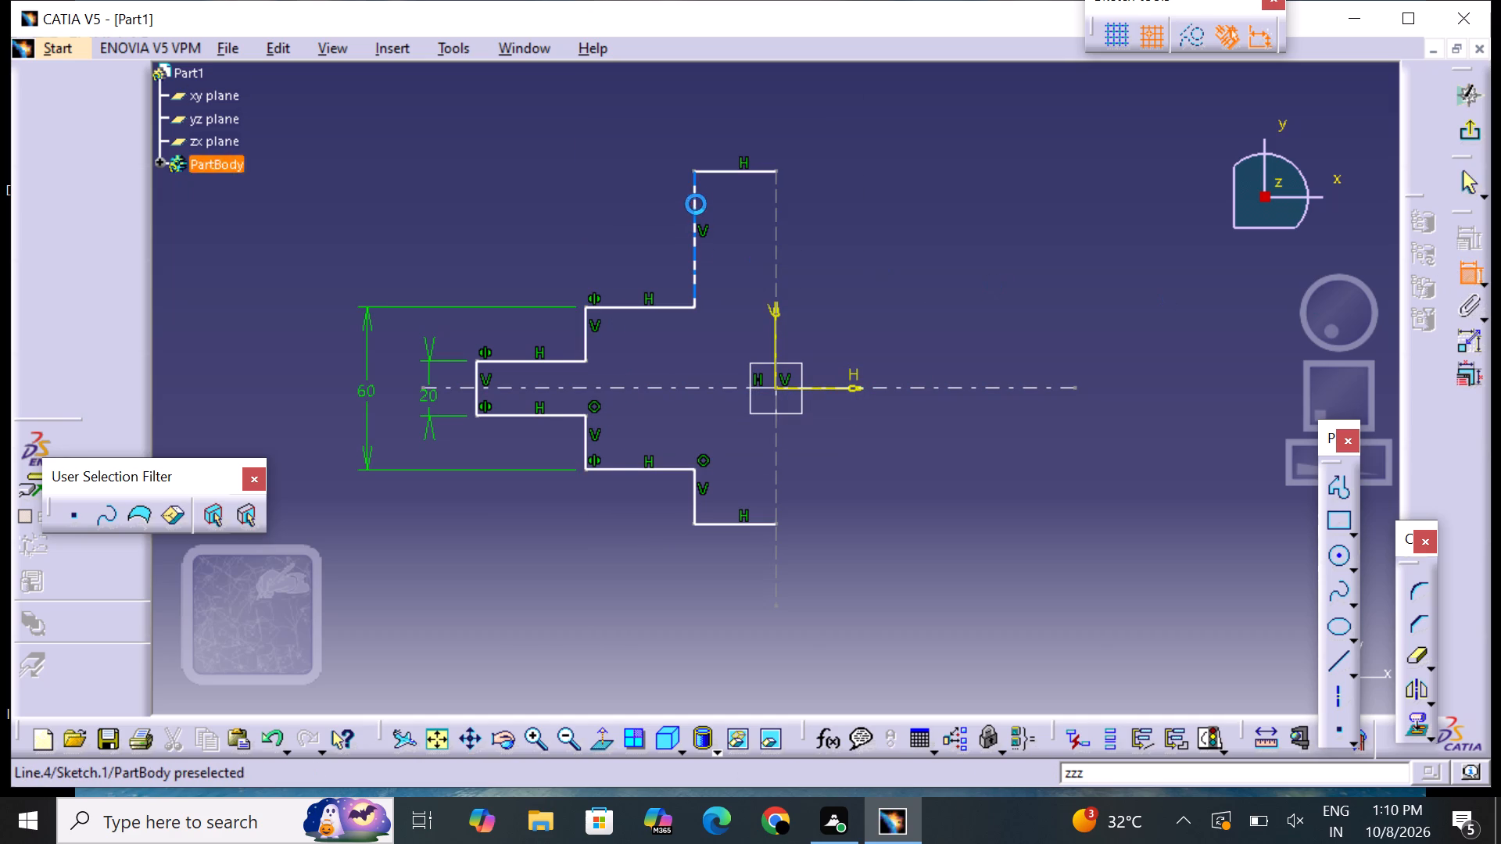
pyautogui.moveTo(695, 170); pyautogui.dragTo(693, 189)
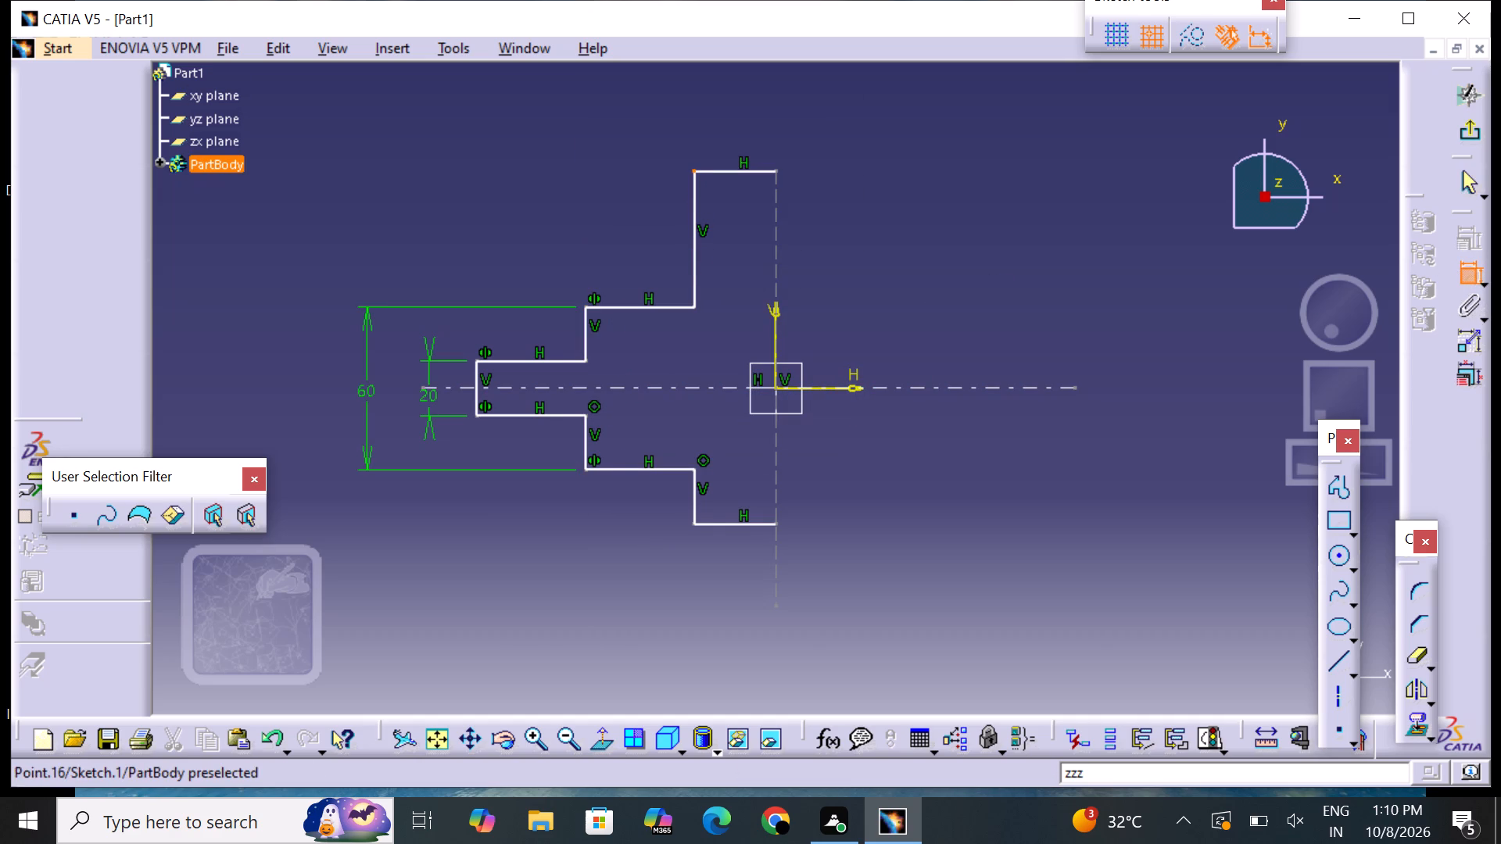
pyautogui.click(696, 523)
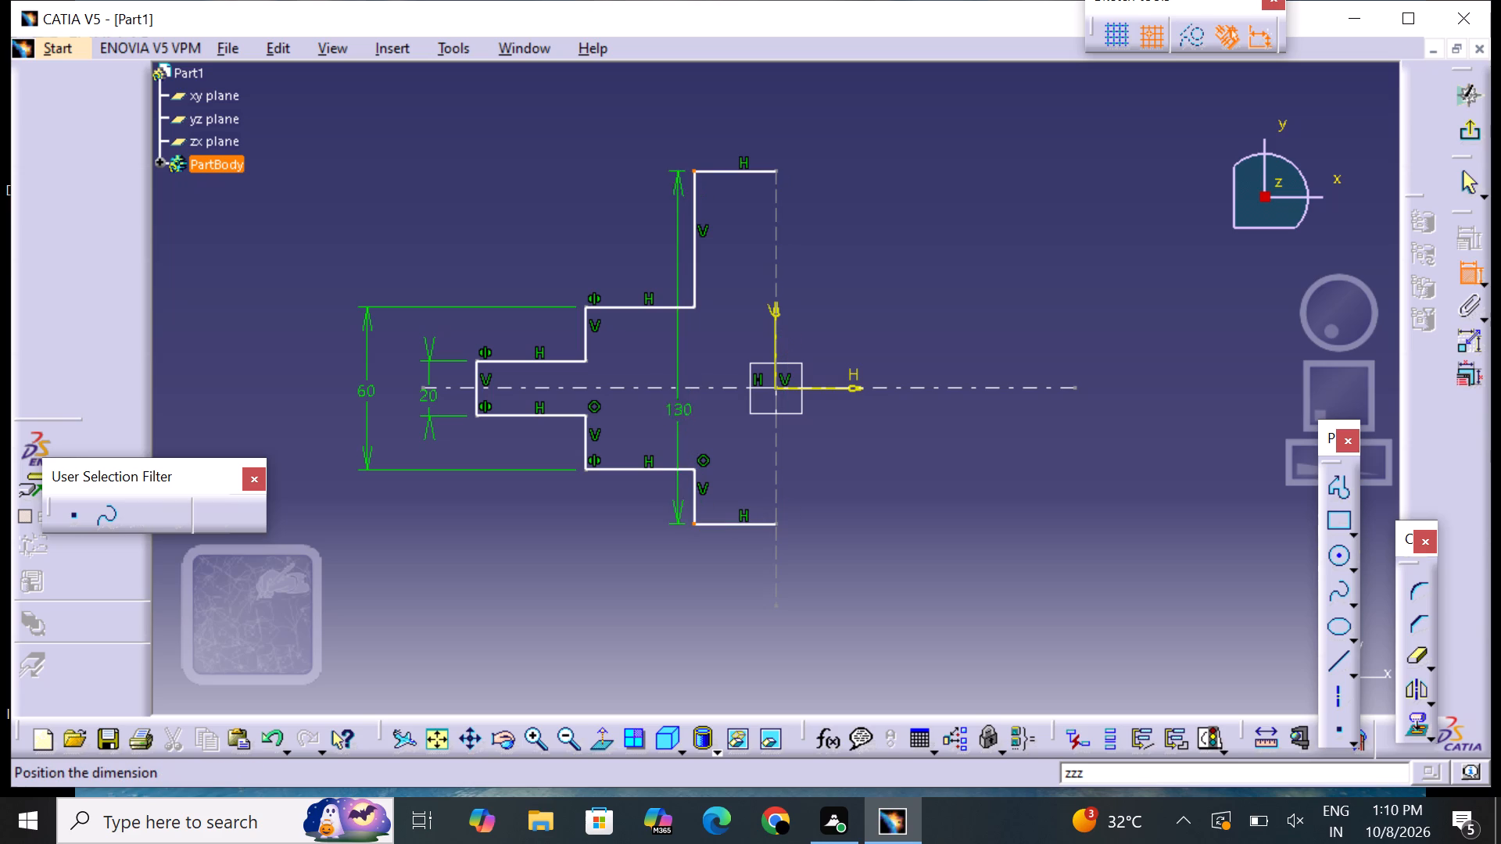
pyautogui.click(325, 367)
pyautogui.doubleClick(326, 360)
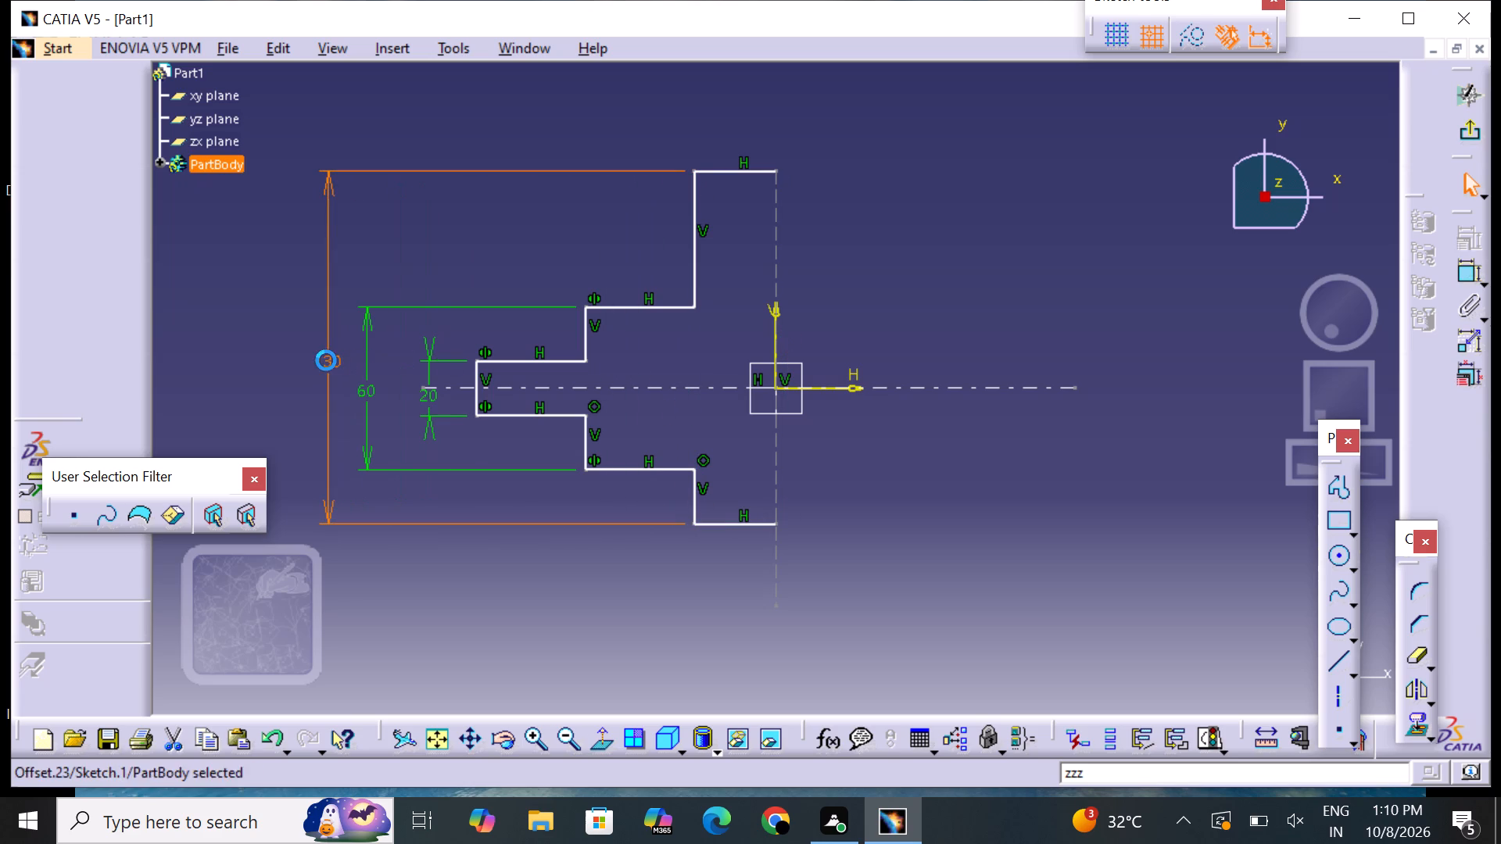
pyautogui.press('BackSpace')
pyautogui.write('100')
pyautogui.press('Return')
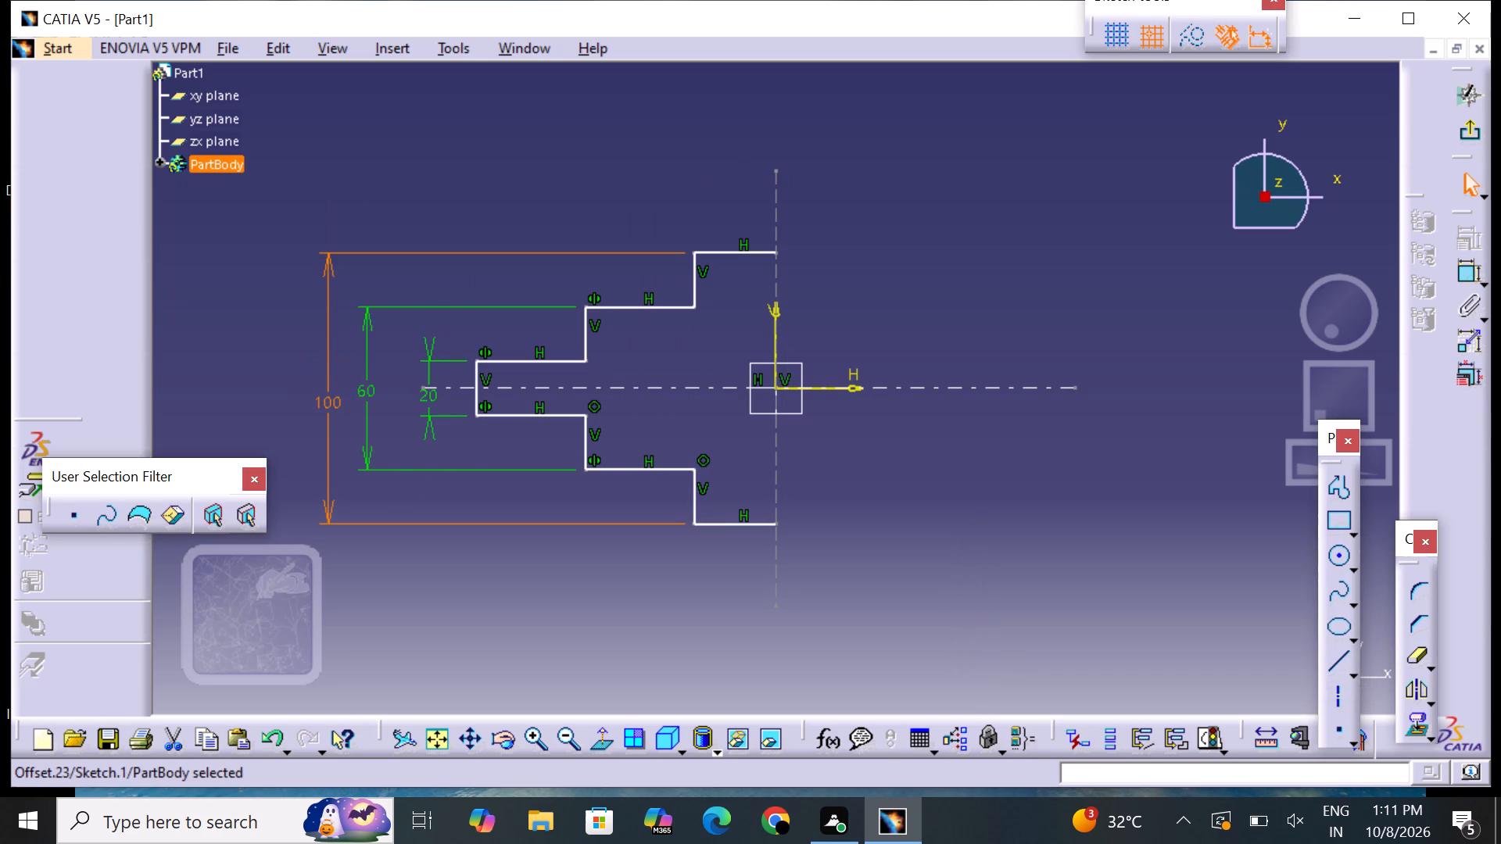
pyautogui.click(625, 635)
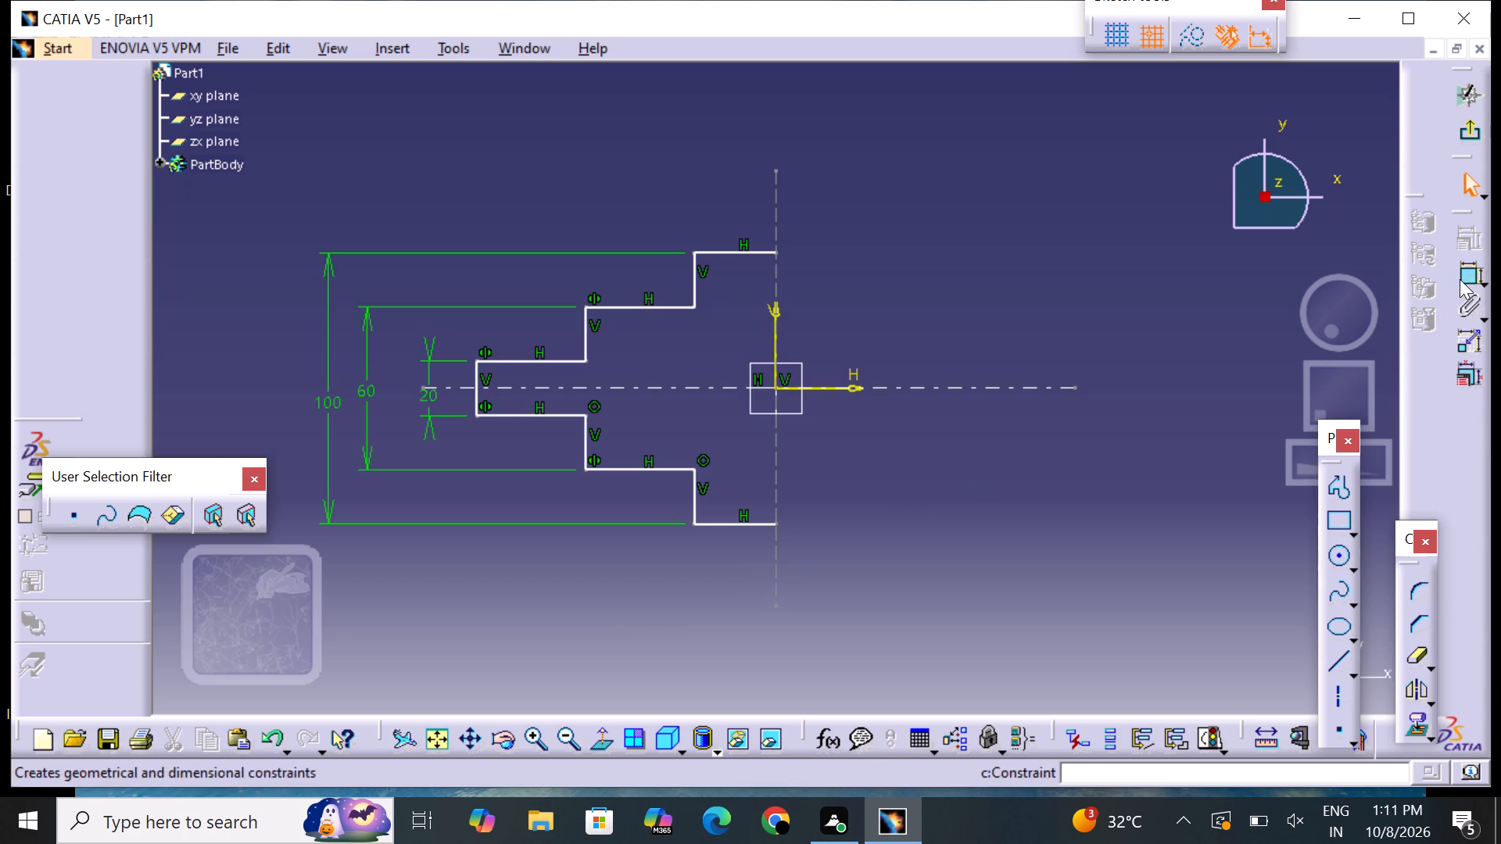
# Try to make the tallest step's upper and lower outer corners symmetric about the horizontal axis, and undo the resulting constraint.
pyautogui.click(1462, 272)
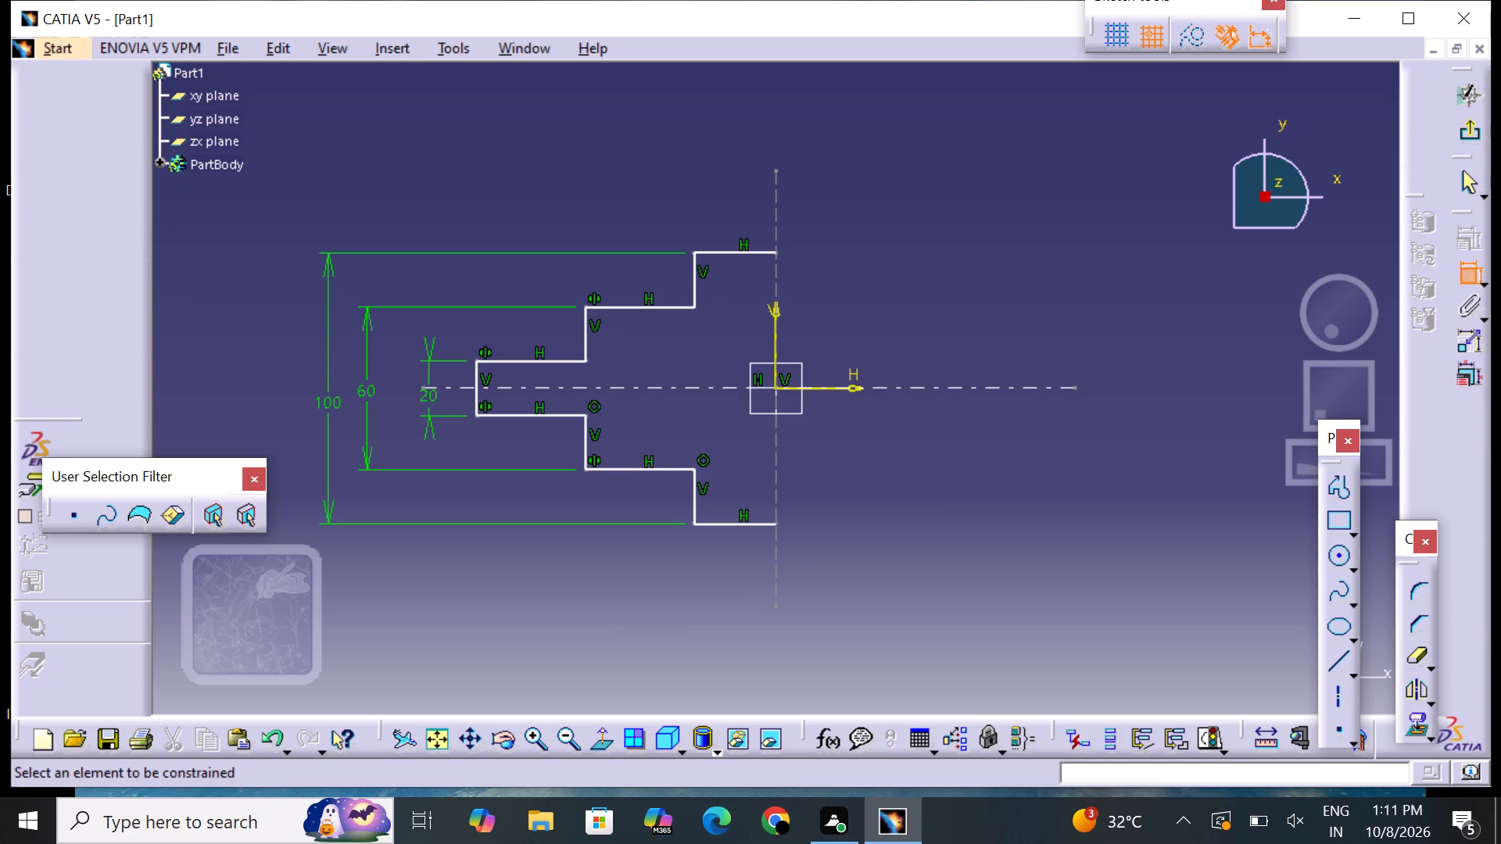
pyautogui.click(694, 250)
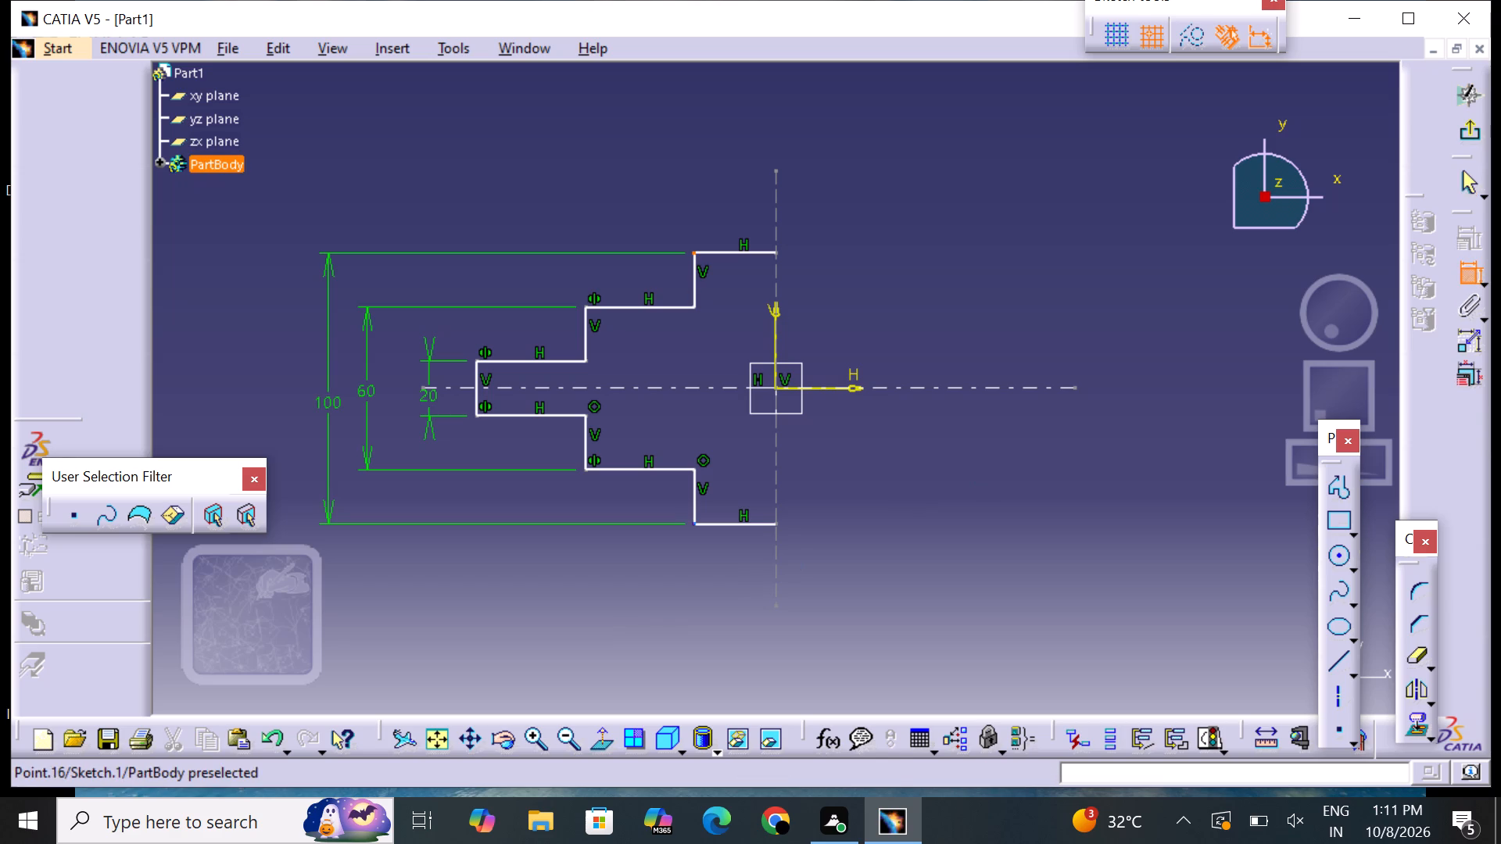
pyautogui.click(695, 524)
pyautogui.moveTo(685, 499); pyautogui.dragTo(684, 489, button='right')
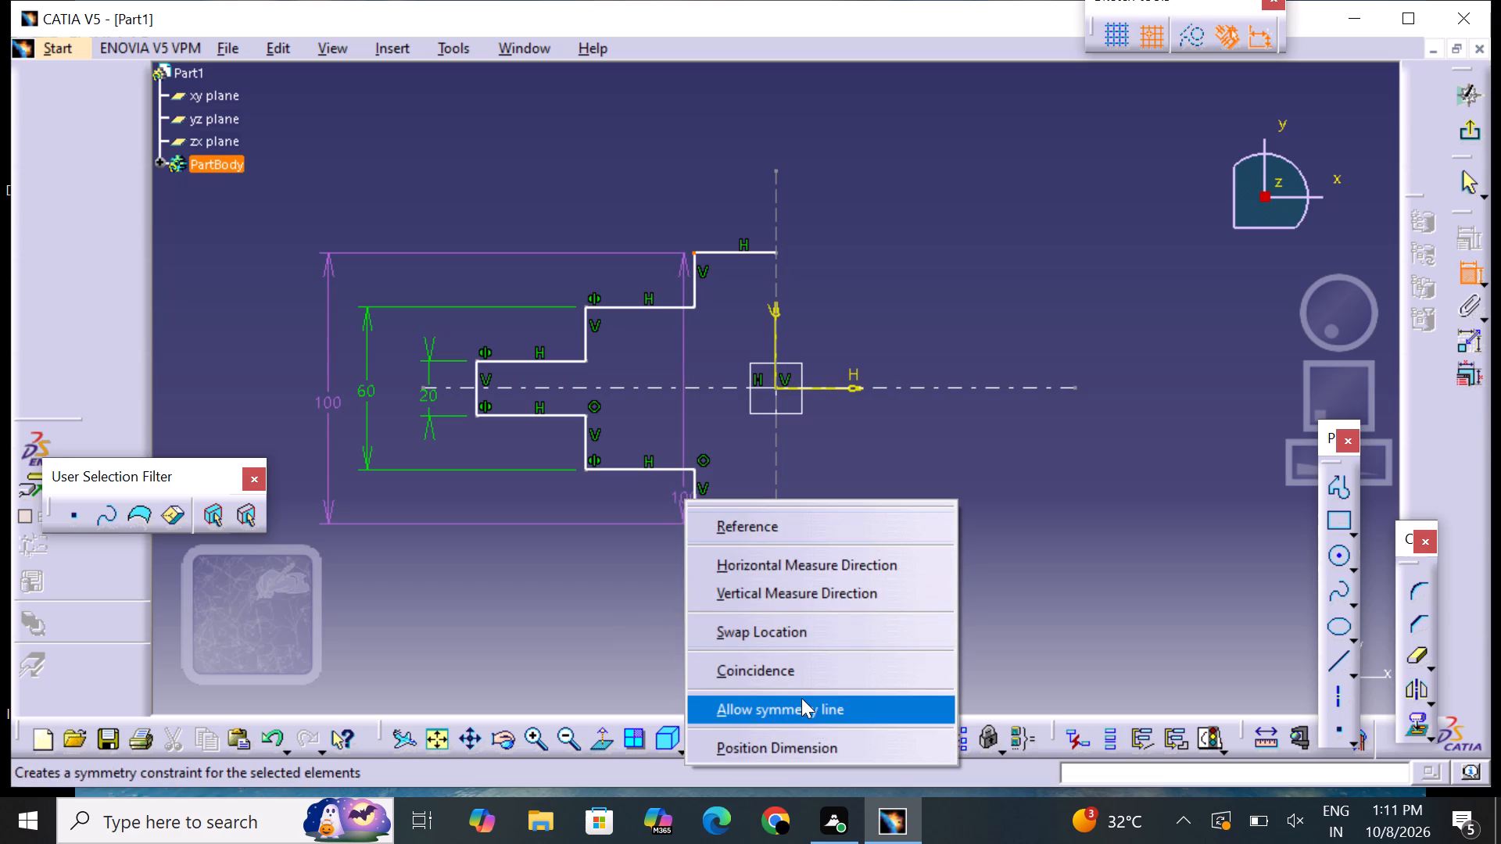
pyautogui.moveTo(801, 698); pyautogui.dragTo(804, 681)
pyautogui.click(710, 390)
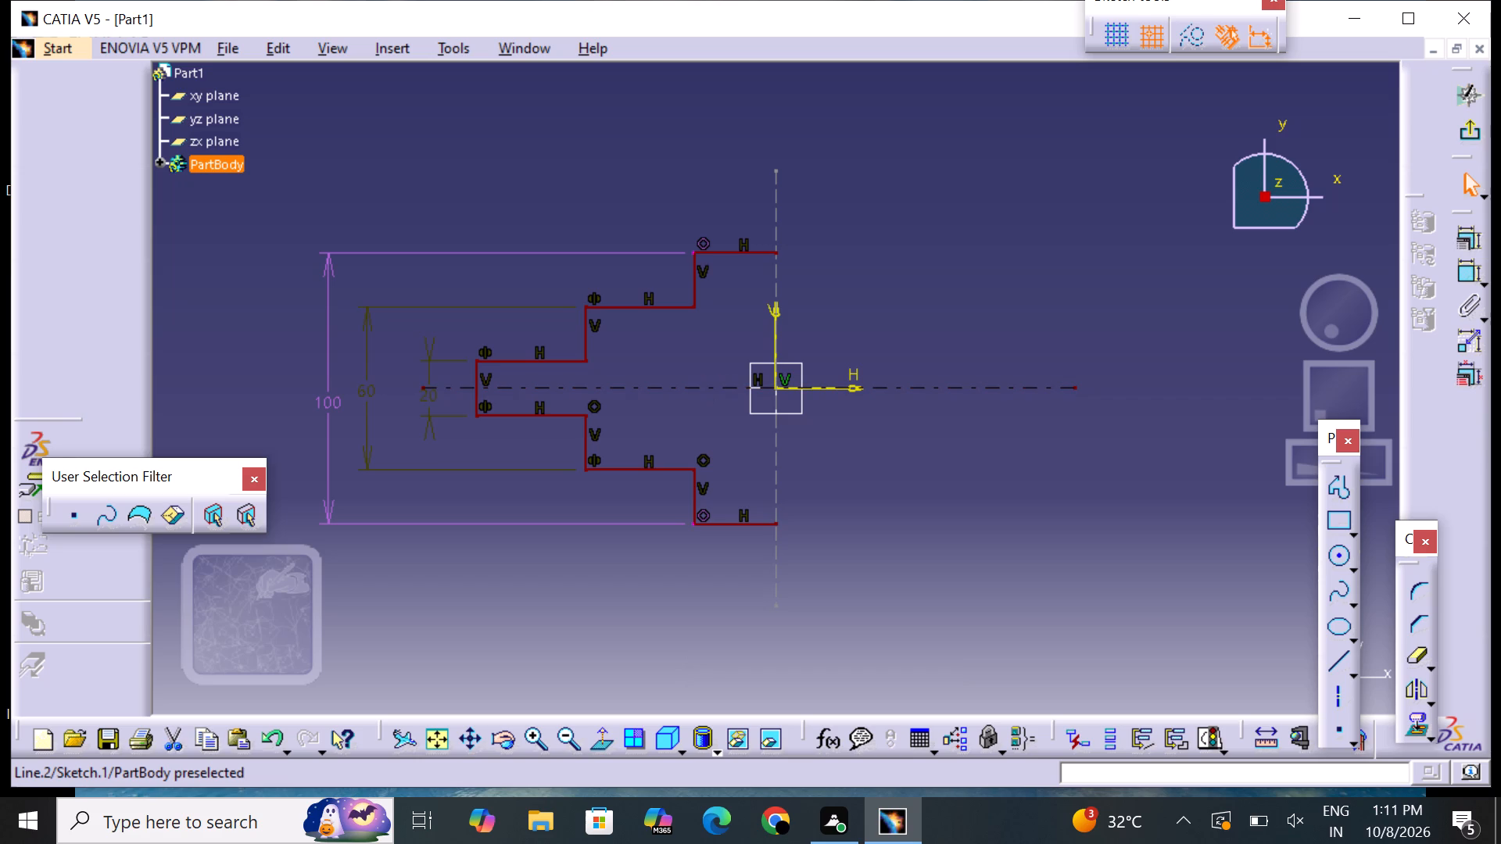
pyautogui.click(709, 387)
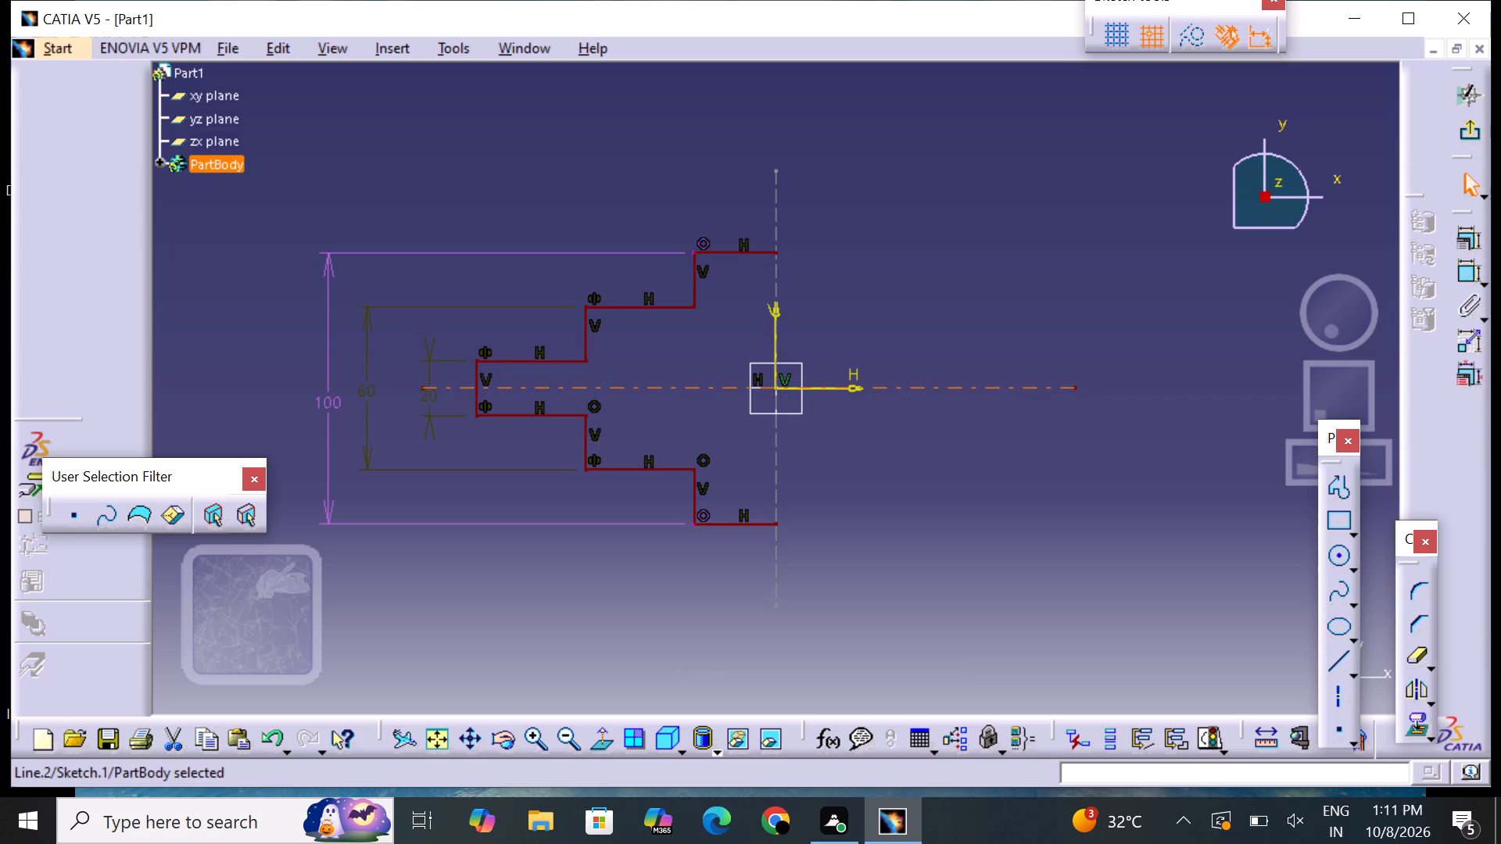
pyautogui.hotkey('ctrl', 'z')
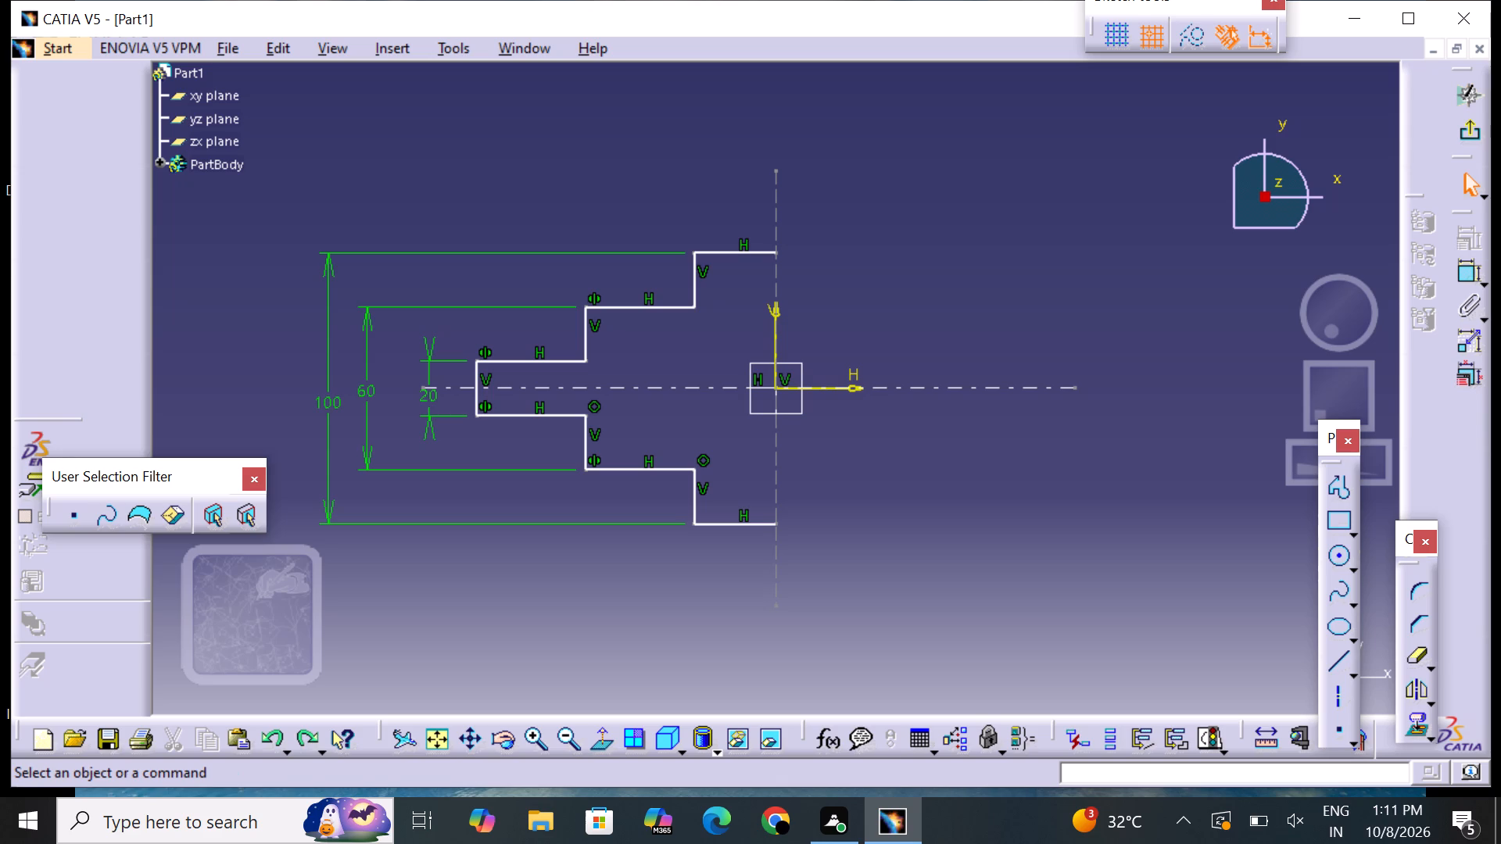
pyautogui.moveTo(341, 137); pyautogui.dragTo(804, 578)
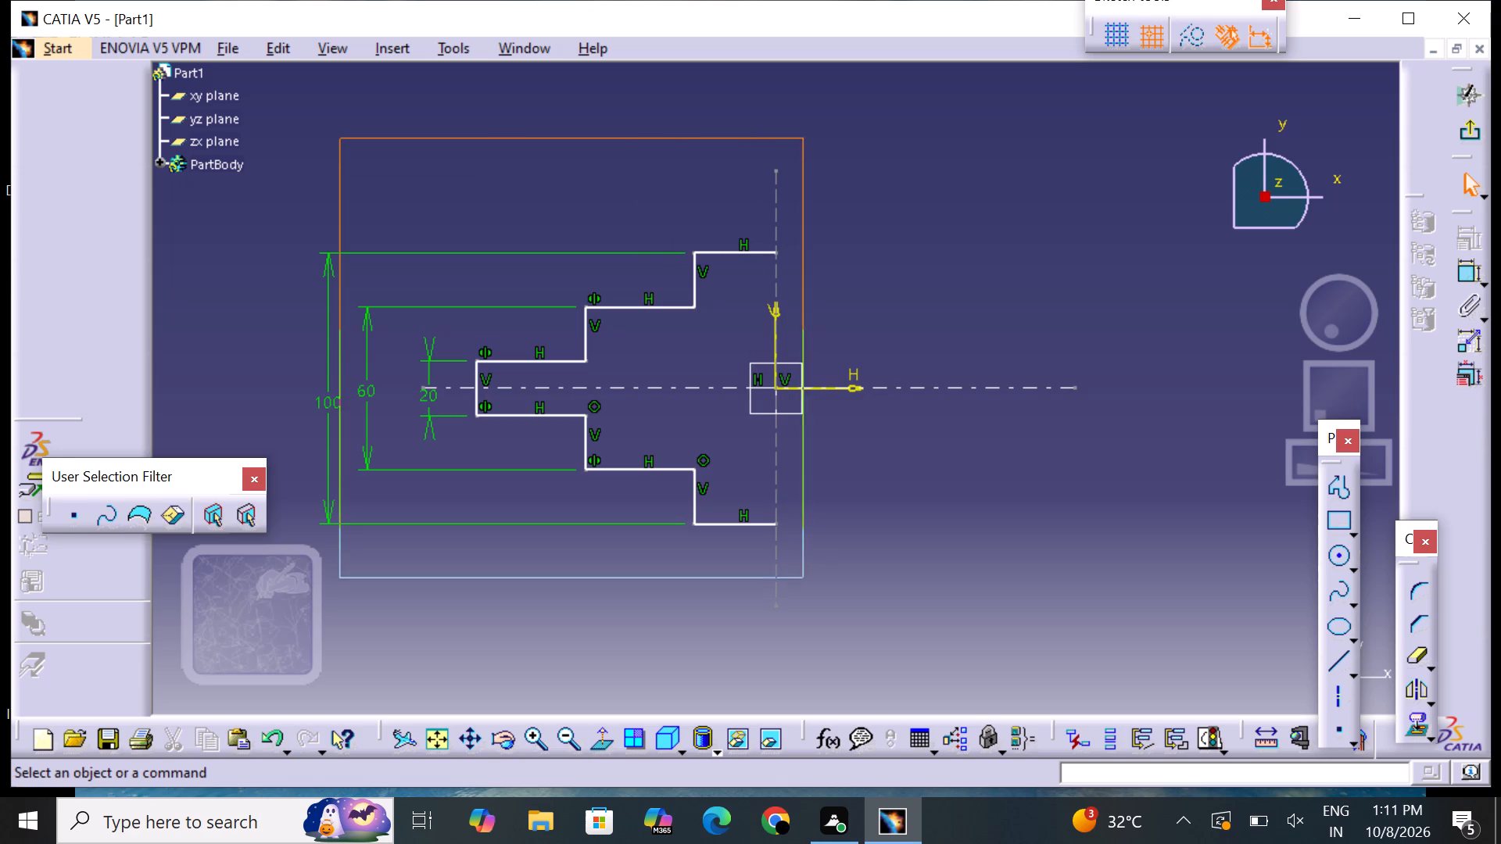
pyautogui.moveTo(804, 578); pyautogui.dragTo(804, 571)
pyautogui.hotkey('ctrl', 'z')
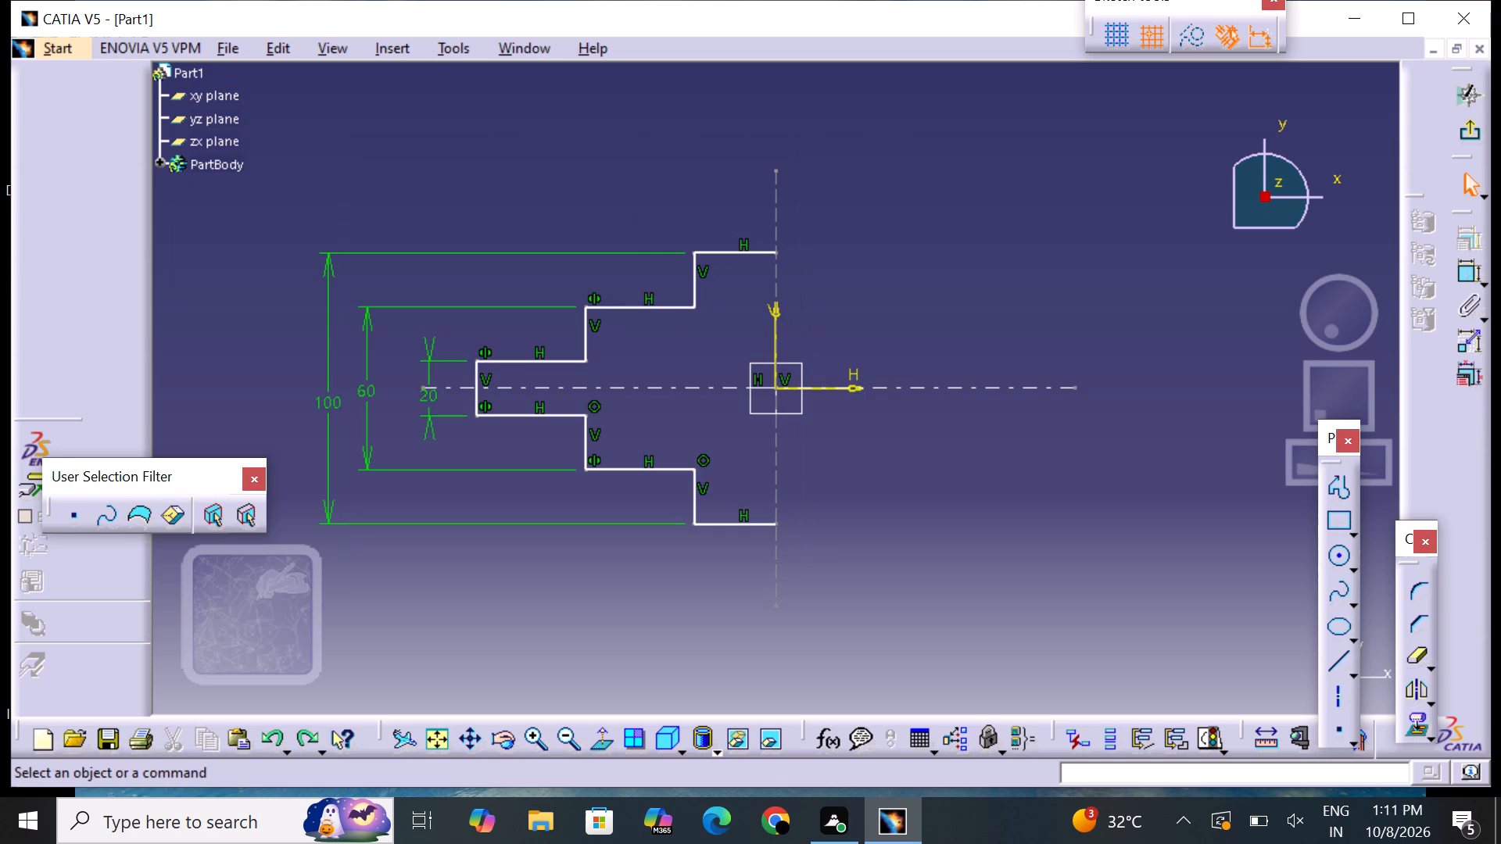
# Dimension the length of the middle step's upper horizontal edge, placing the dimension above that edge.
pyautogui.click(1474, 263)
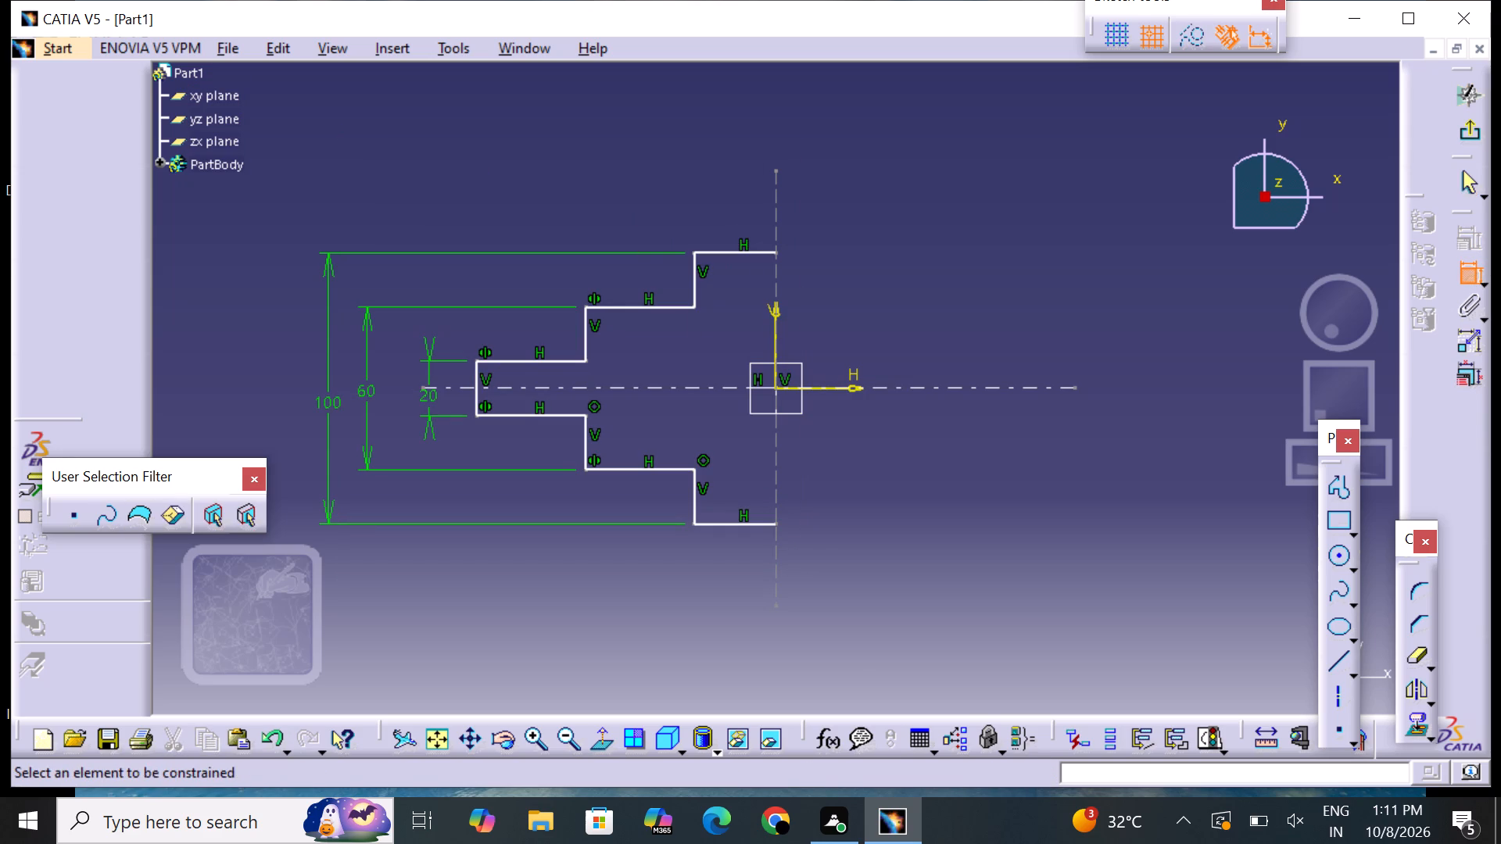
pyautogui.moveTo(630, 306); pyautogui.dragTo(637, 272)
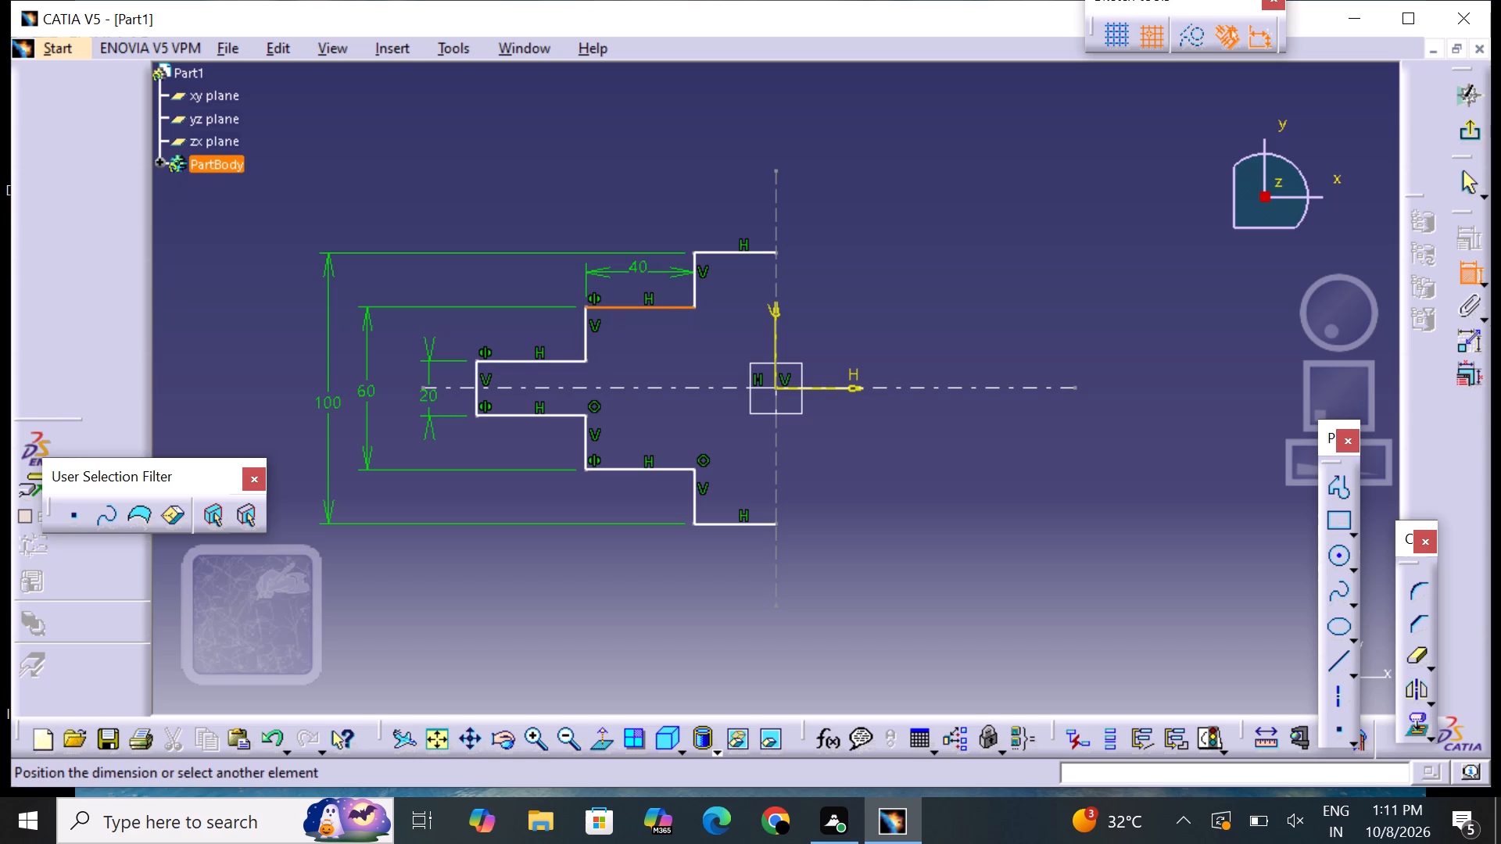
pyautogui.click(638, 273)
# Dimension the length of the smallest step's upper horizontal edge and set it to 80 mm.
pyautogui.click(1464, 271)
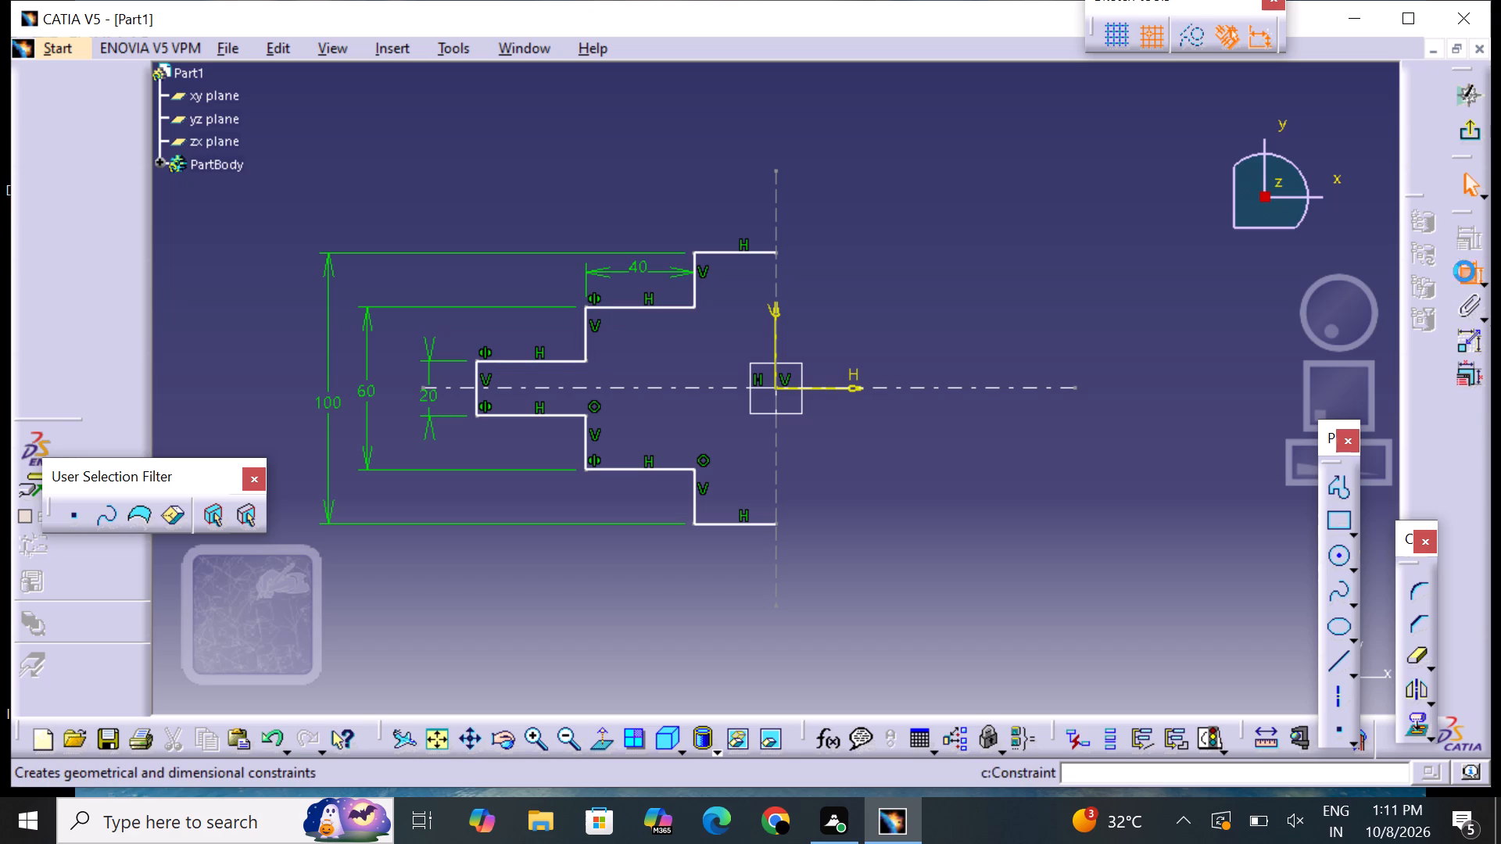
pyautogui.moveTo(534, 356); pyautogui.dragTo(525, 327)
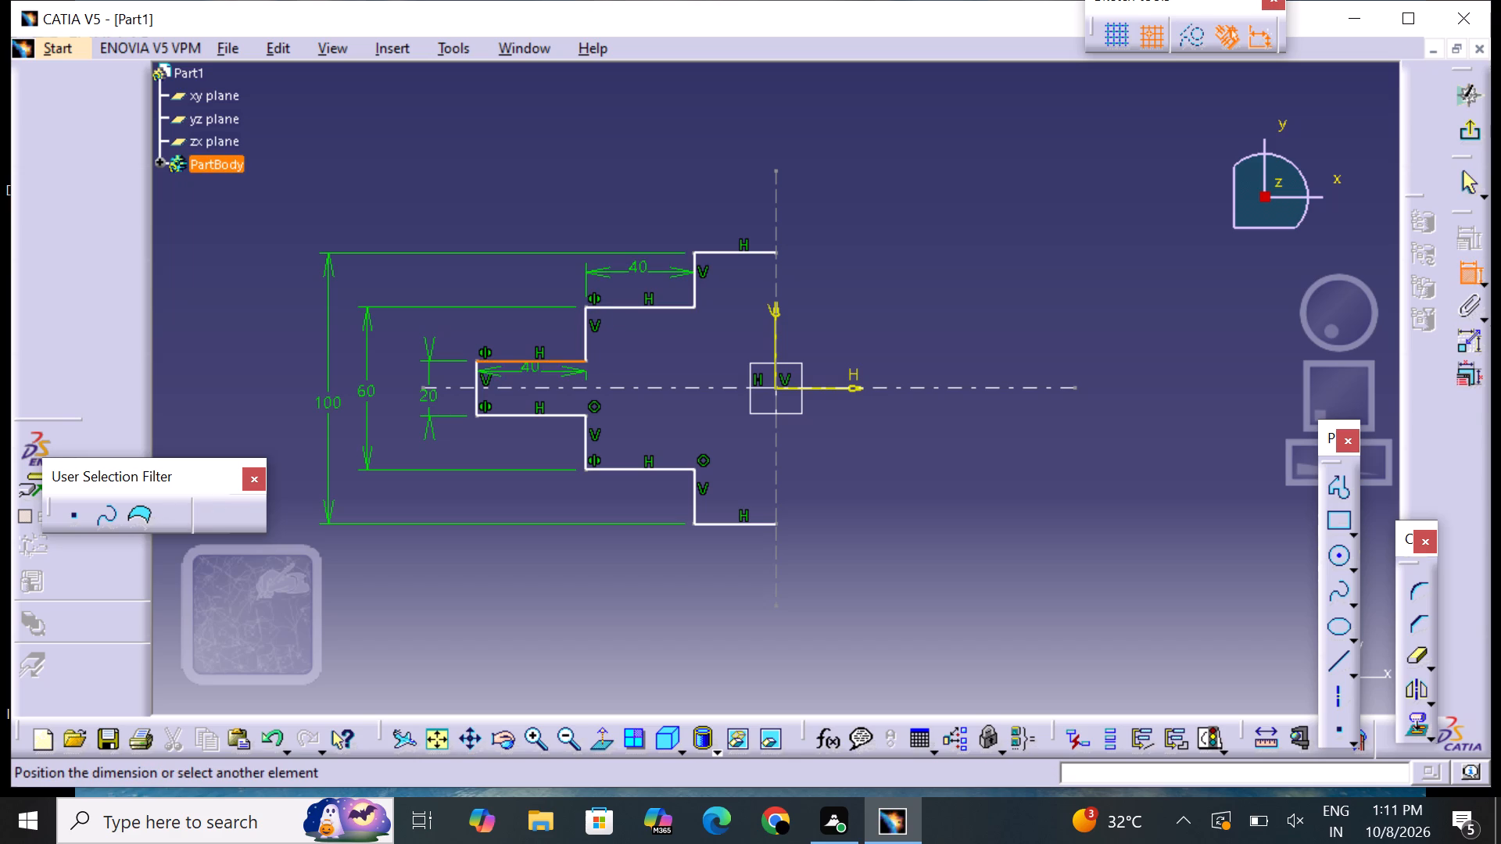
pyautogui.moveTo(525, 327); pyautogui.dragTo(523, 313)
pyautogui.click(523, 309)
pyautogui.doubleClick(525, 307)
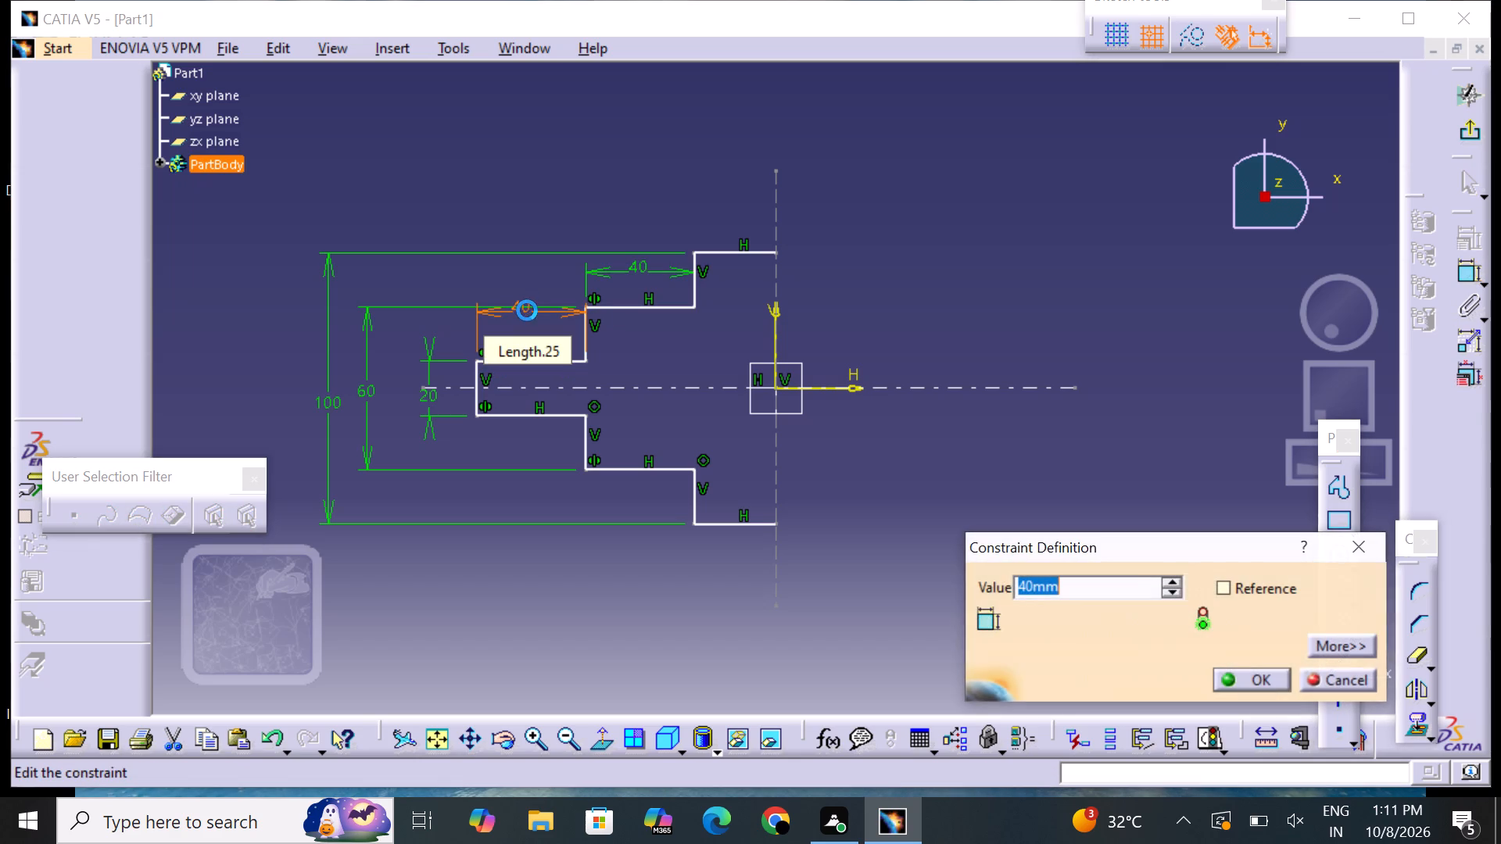
pyautogui.press('BackSpace')
pyautogui.write('80')
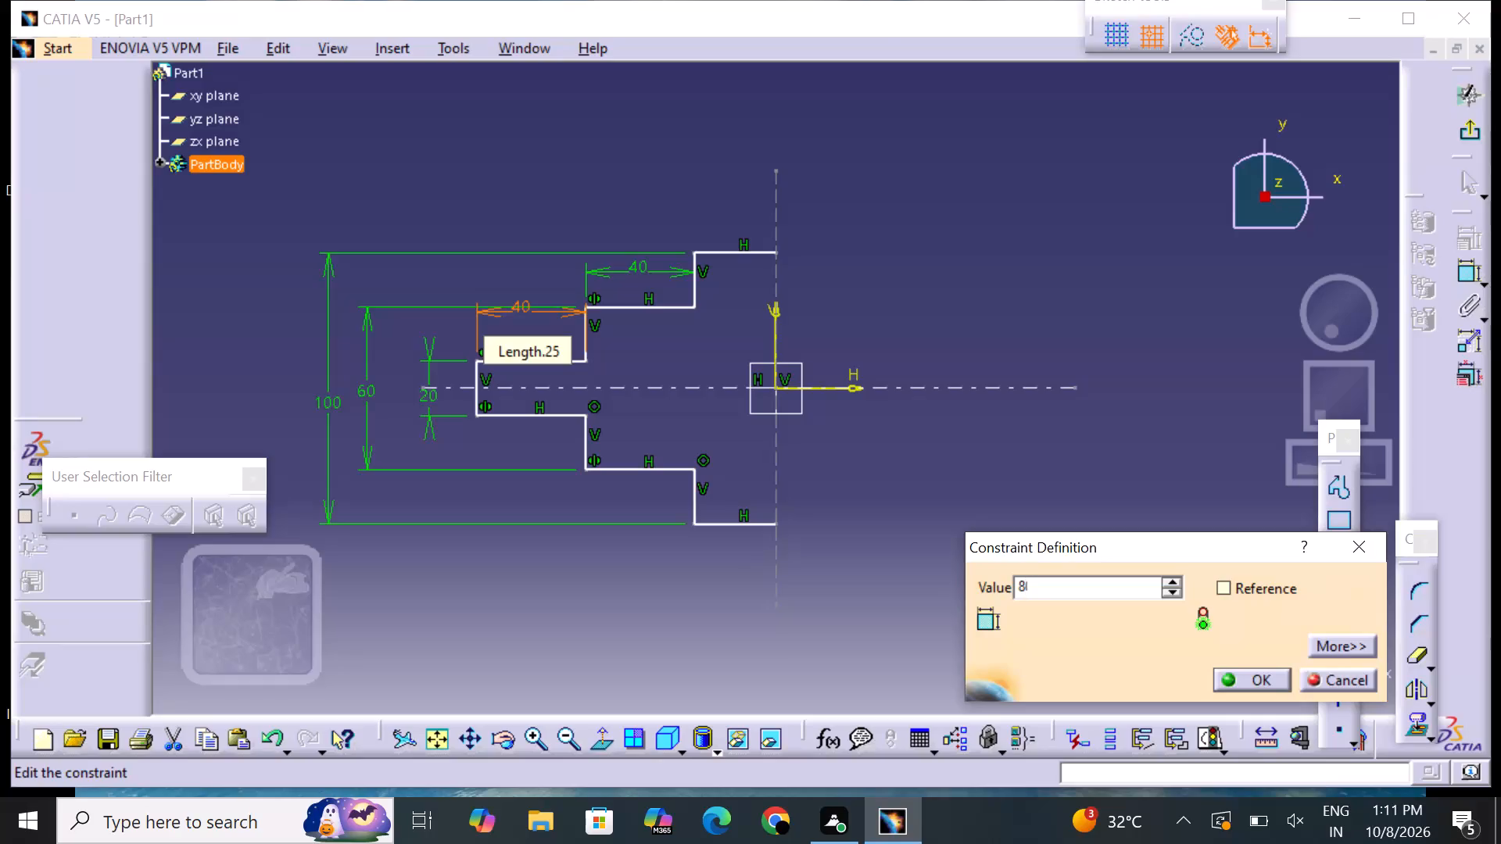
pyautogui.press('Return')
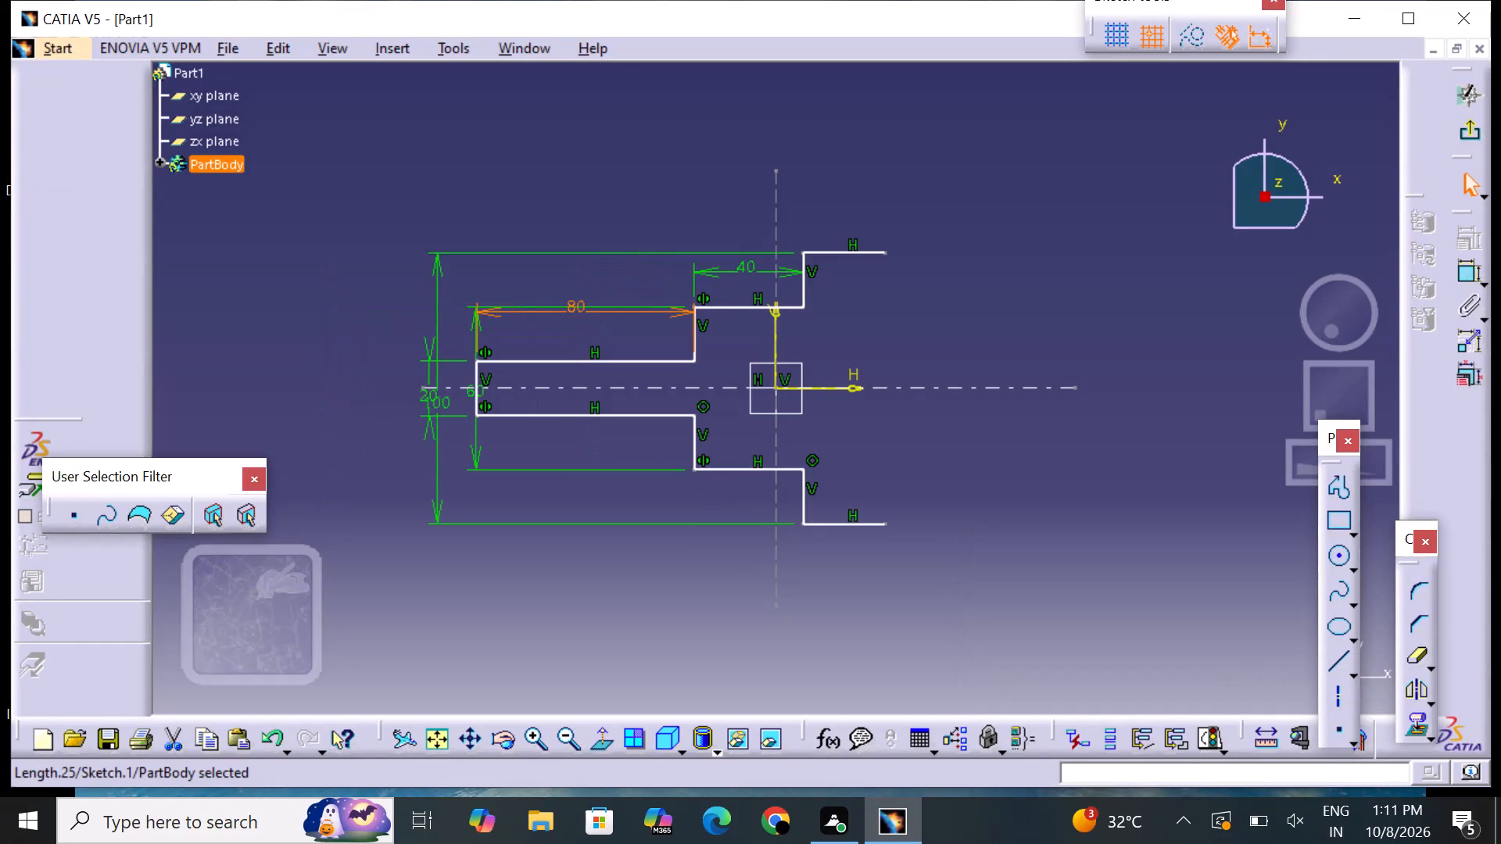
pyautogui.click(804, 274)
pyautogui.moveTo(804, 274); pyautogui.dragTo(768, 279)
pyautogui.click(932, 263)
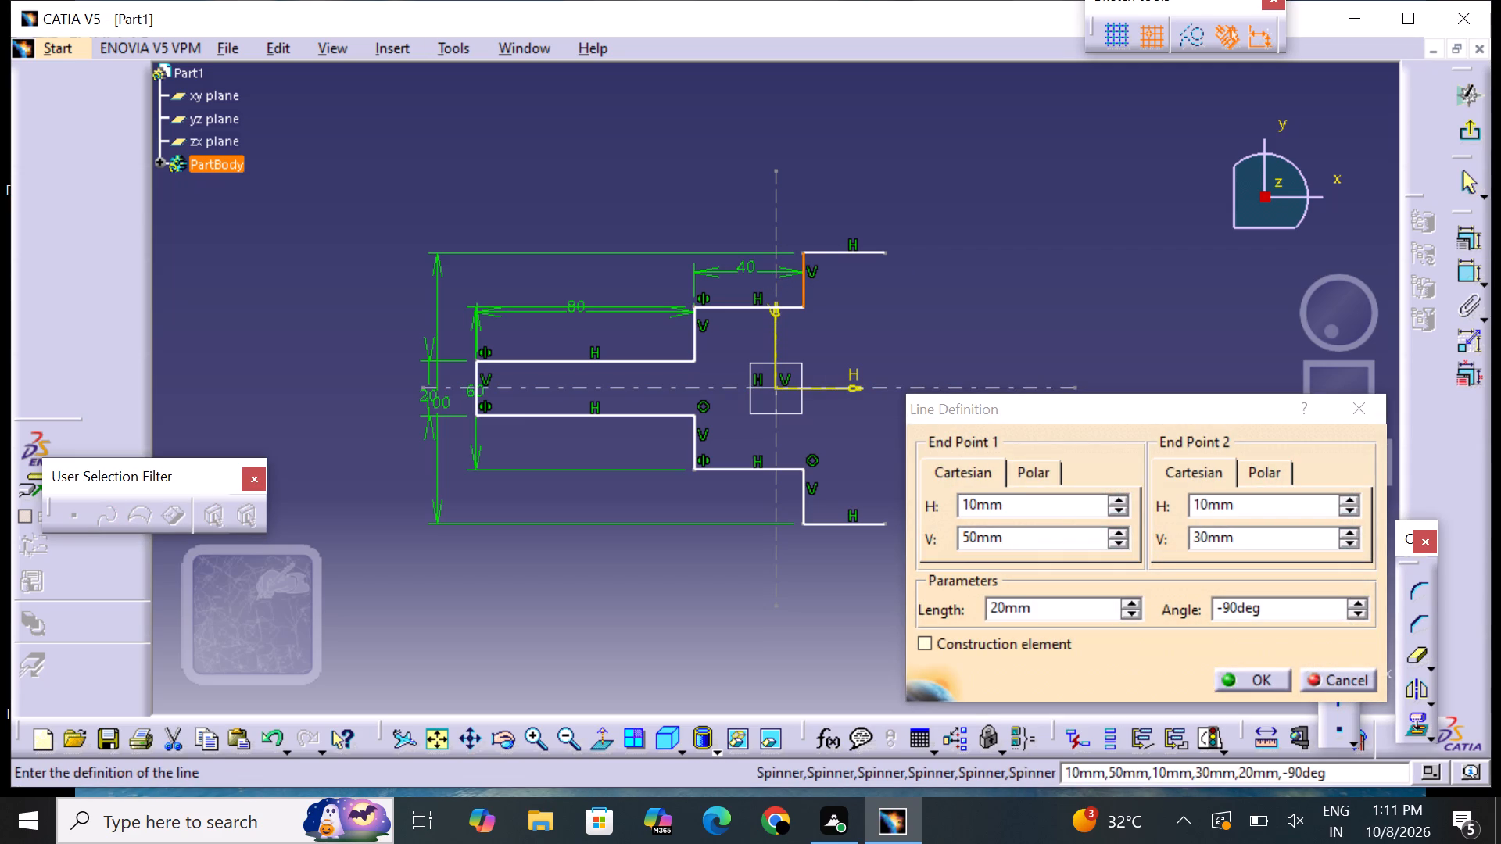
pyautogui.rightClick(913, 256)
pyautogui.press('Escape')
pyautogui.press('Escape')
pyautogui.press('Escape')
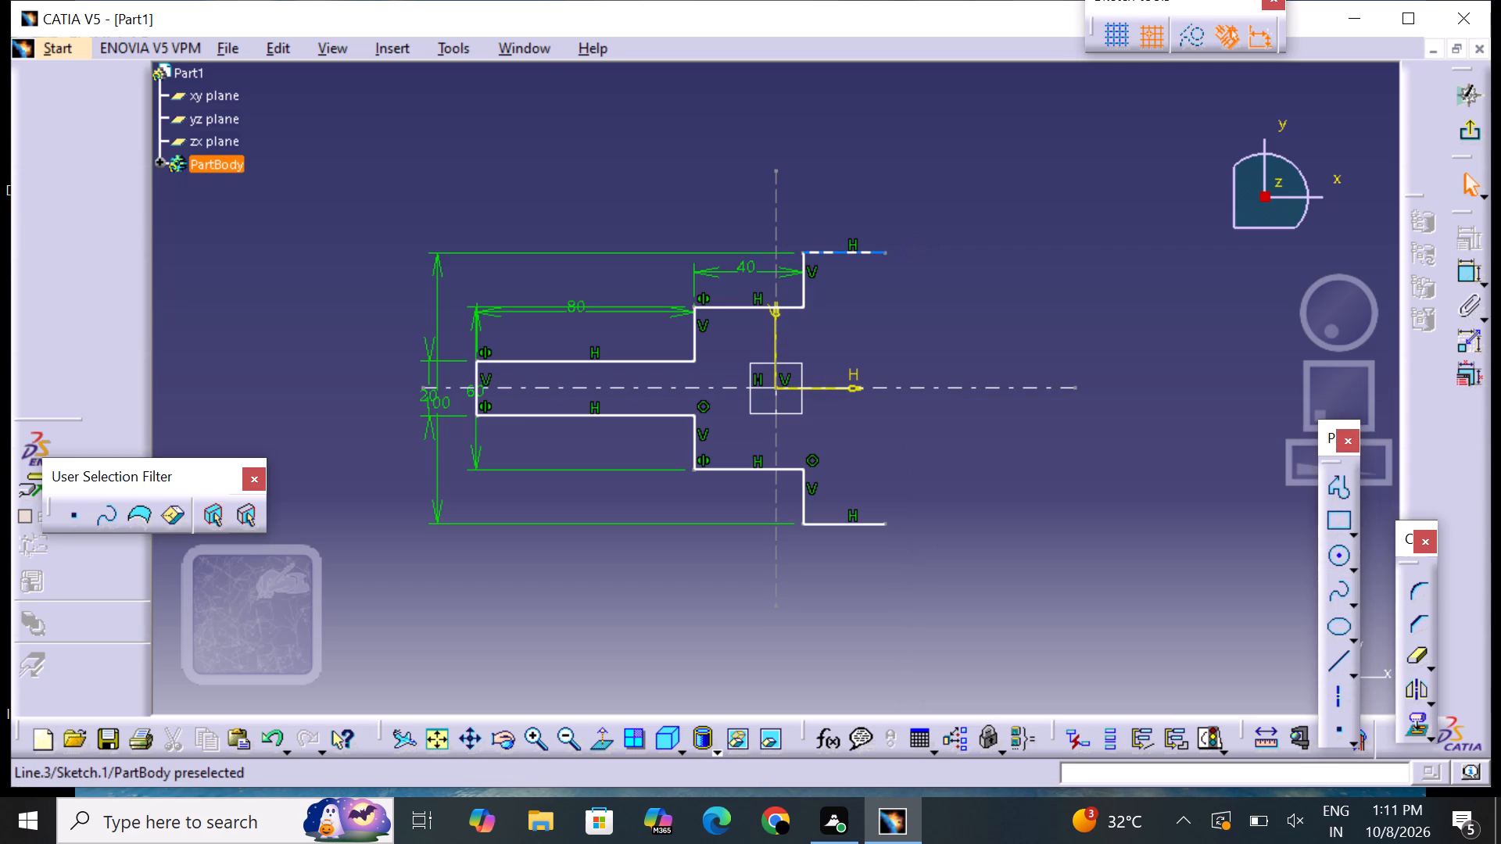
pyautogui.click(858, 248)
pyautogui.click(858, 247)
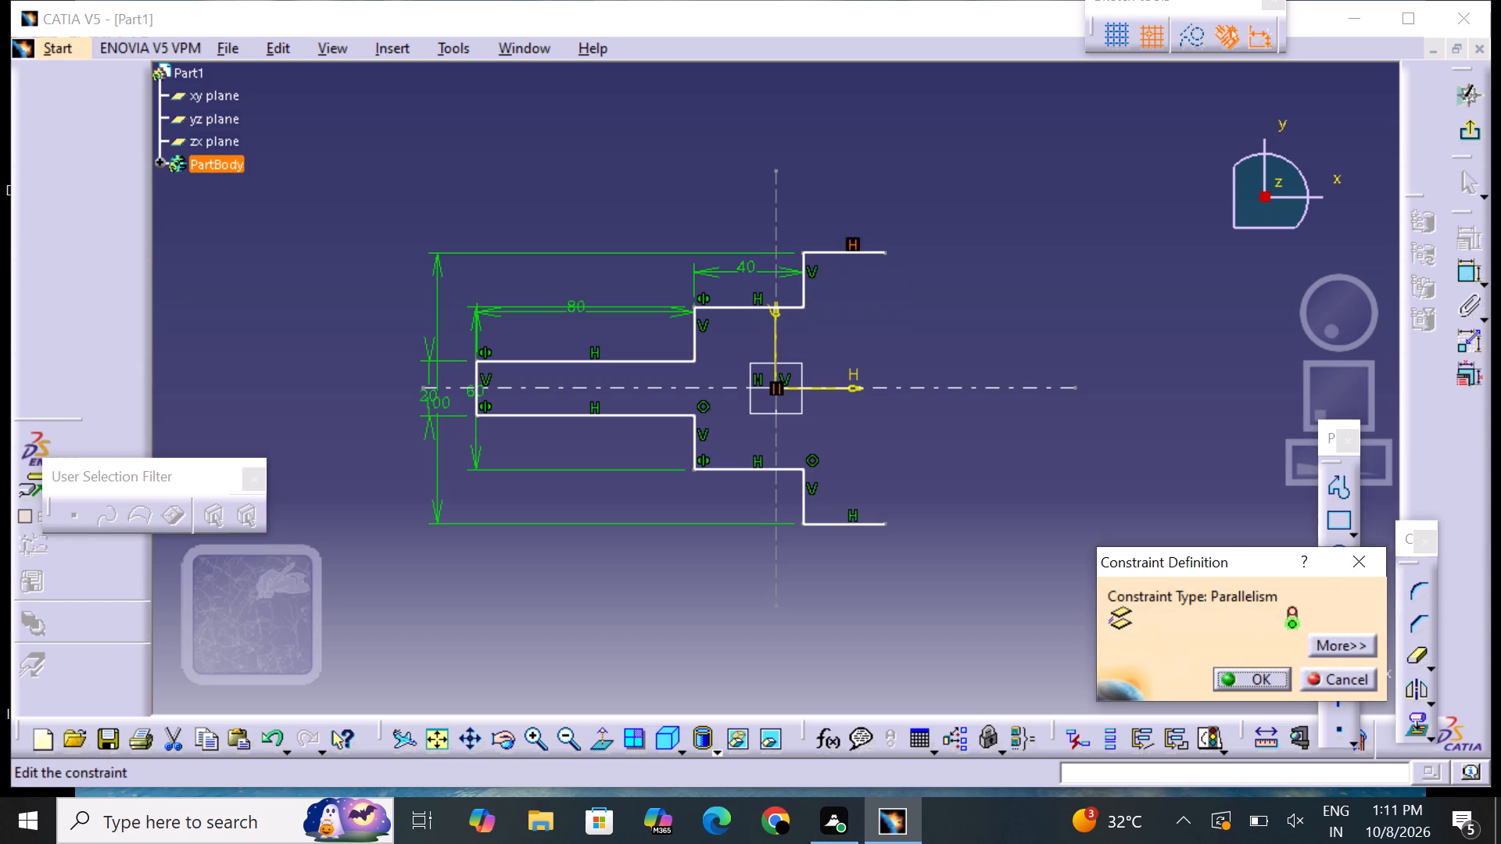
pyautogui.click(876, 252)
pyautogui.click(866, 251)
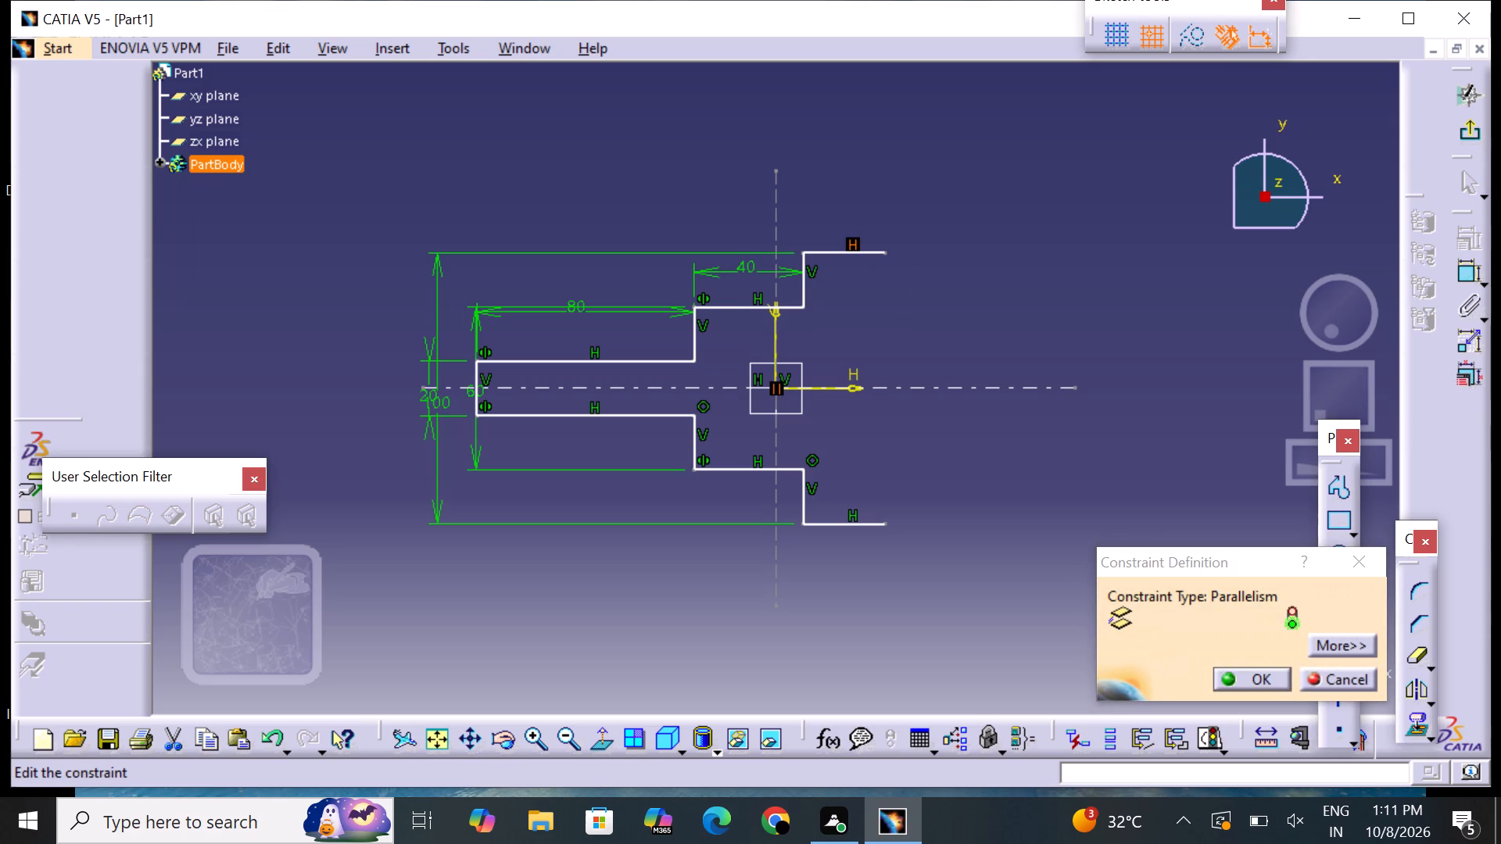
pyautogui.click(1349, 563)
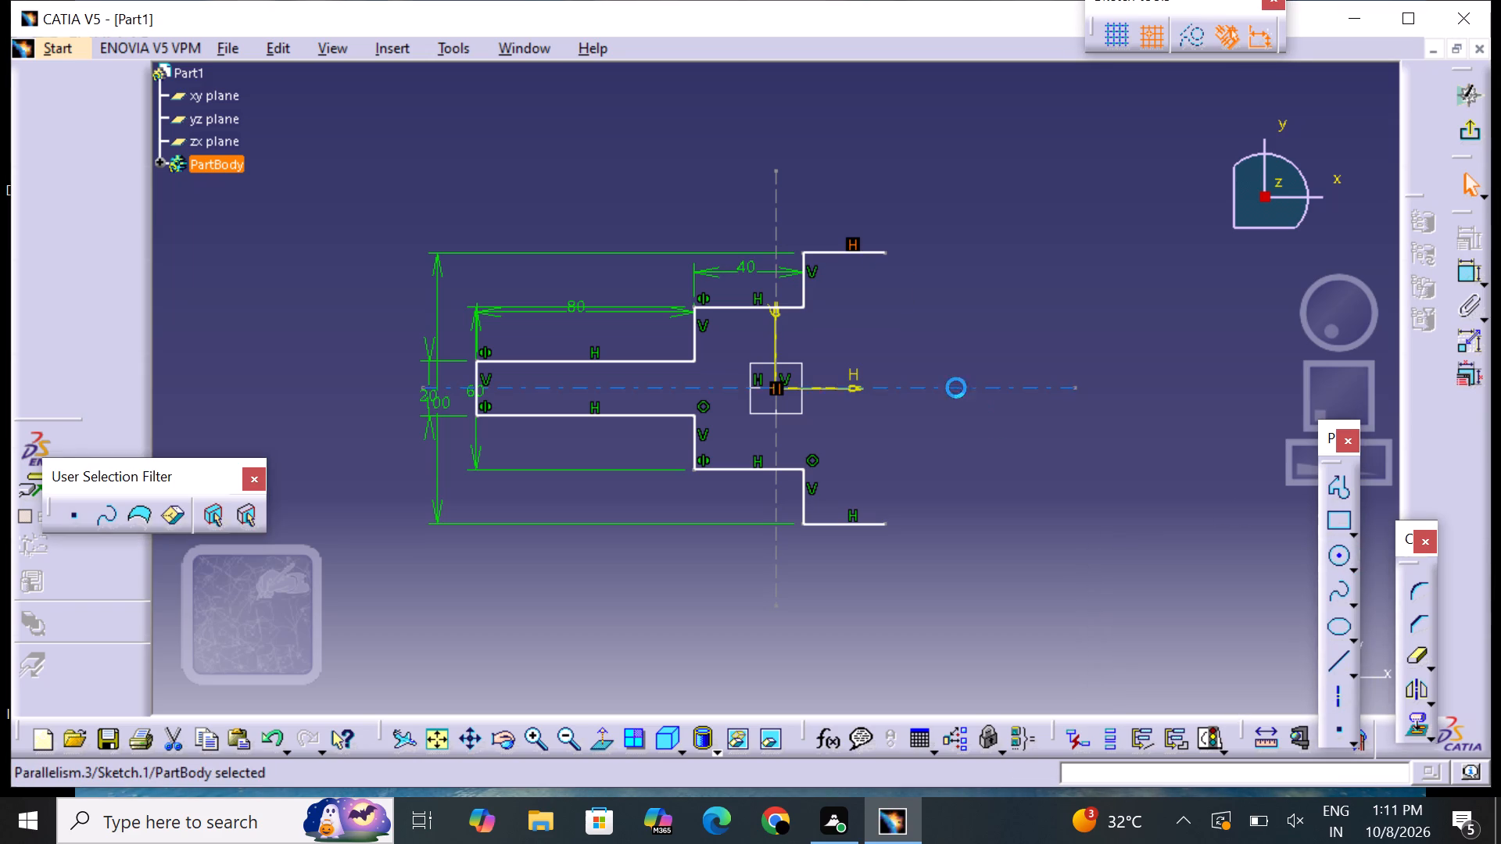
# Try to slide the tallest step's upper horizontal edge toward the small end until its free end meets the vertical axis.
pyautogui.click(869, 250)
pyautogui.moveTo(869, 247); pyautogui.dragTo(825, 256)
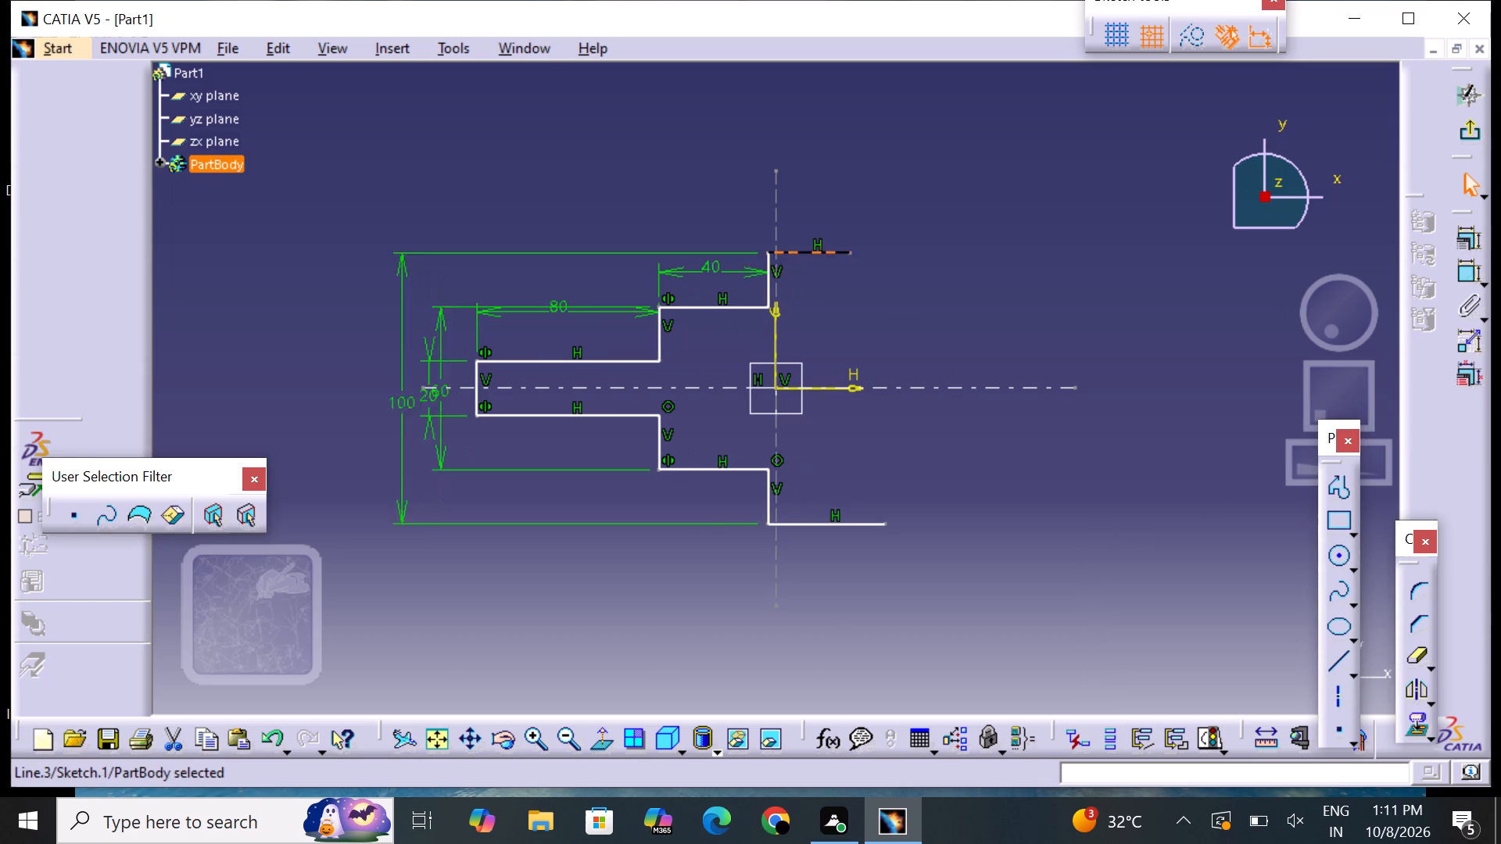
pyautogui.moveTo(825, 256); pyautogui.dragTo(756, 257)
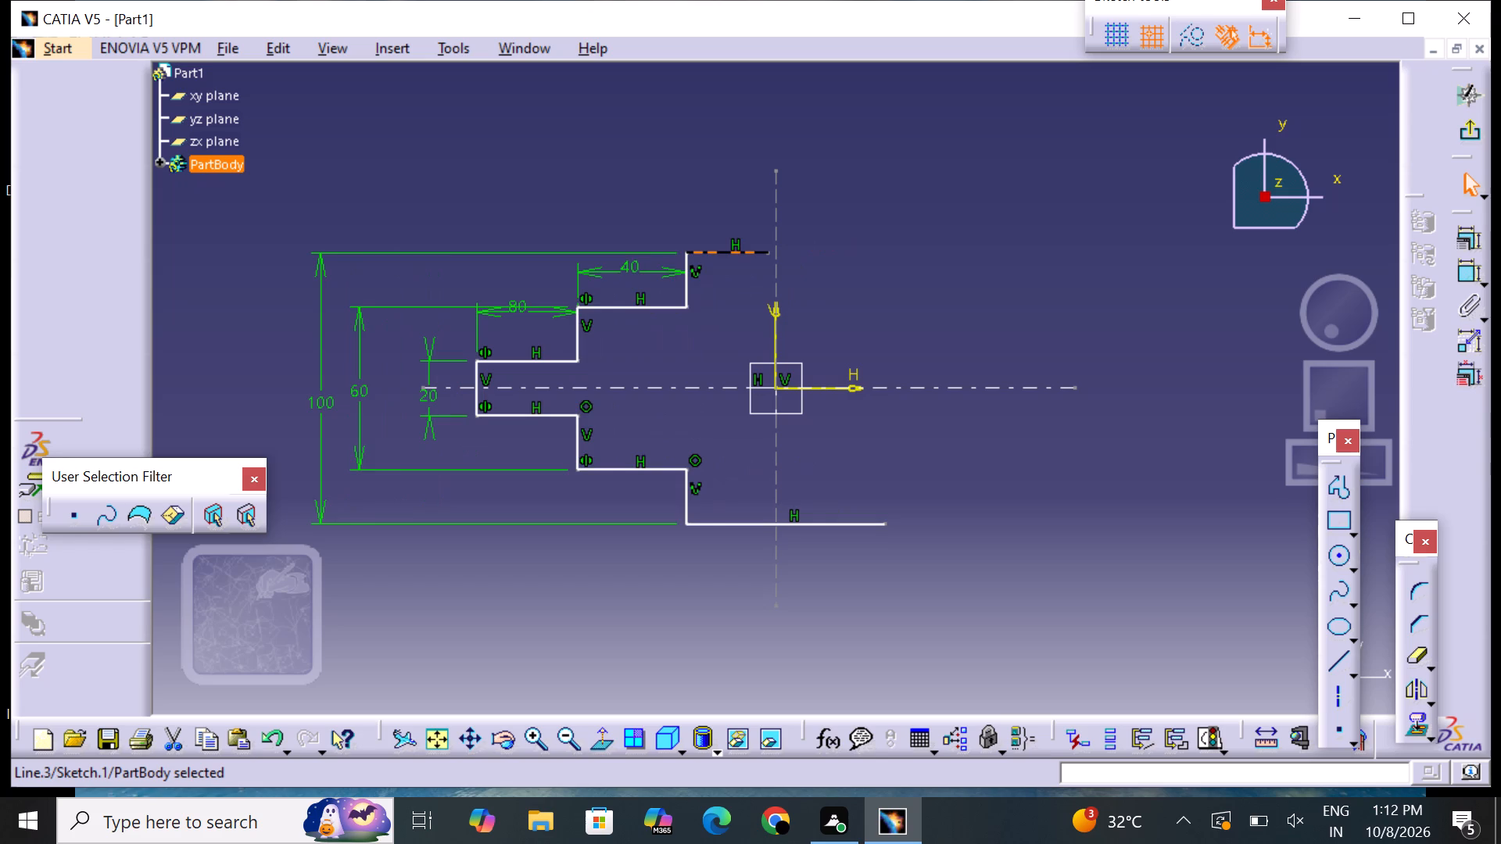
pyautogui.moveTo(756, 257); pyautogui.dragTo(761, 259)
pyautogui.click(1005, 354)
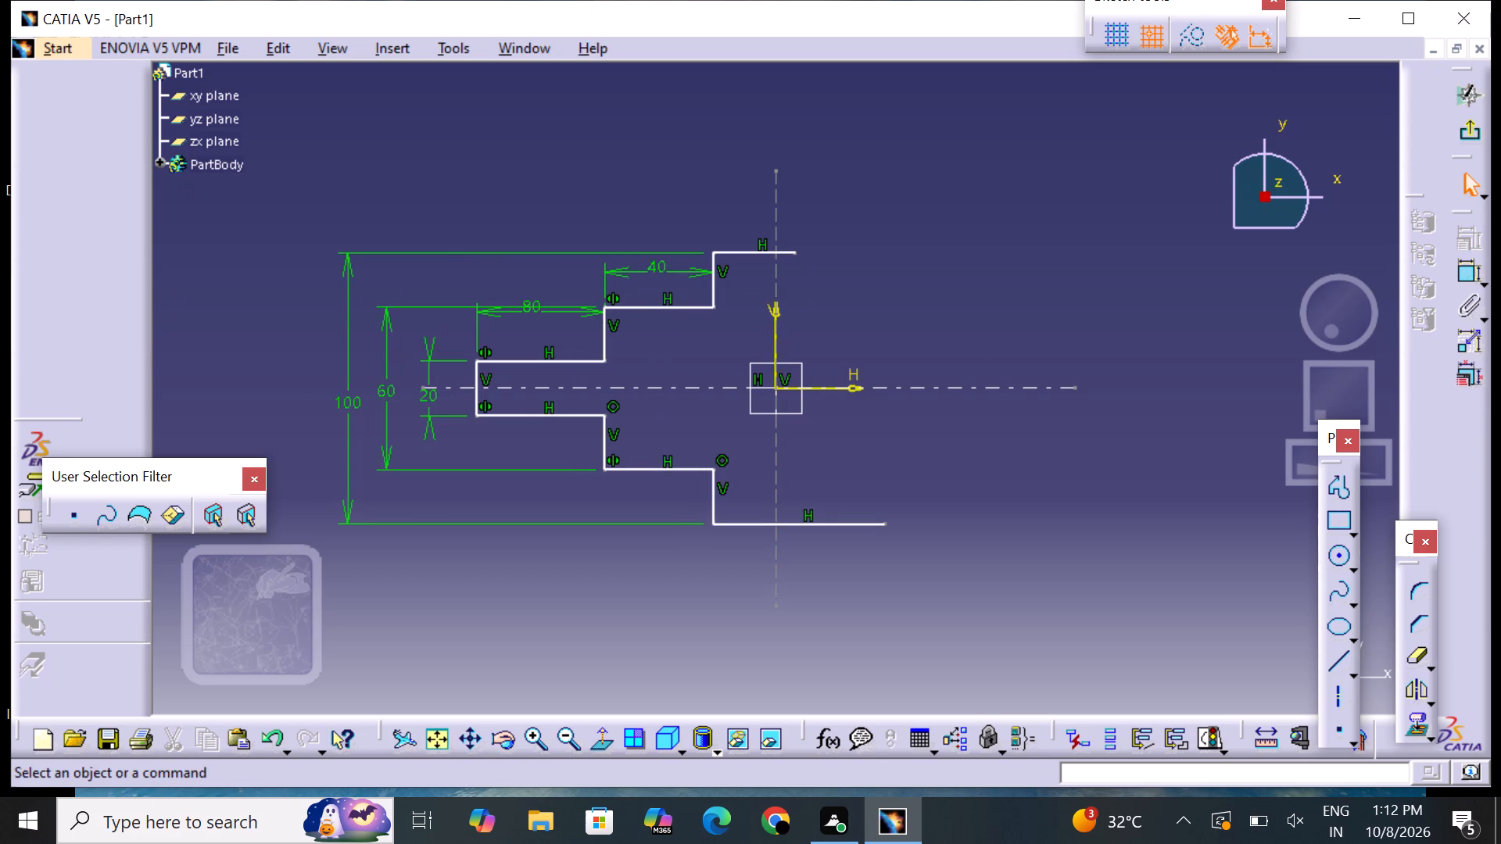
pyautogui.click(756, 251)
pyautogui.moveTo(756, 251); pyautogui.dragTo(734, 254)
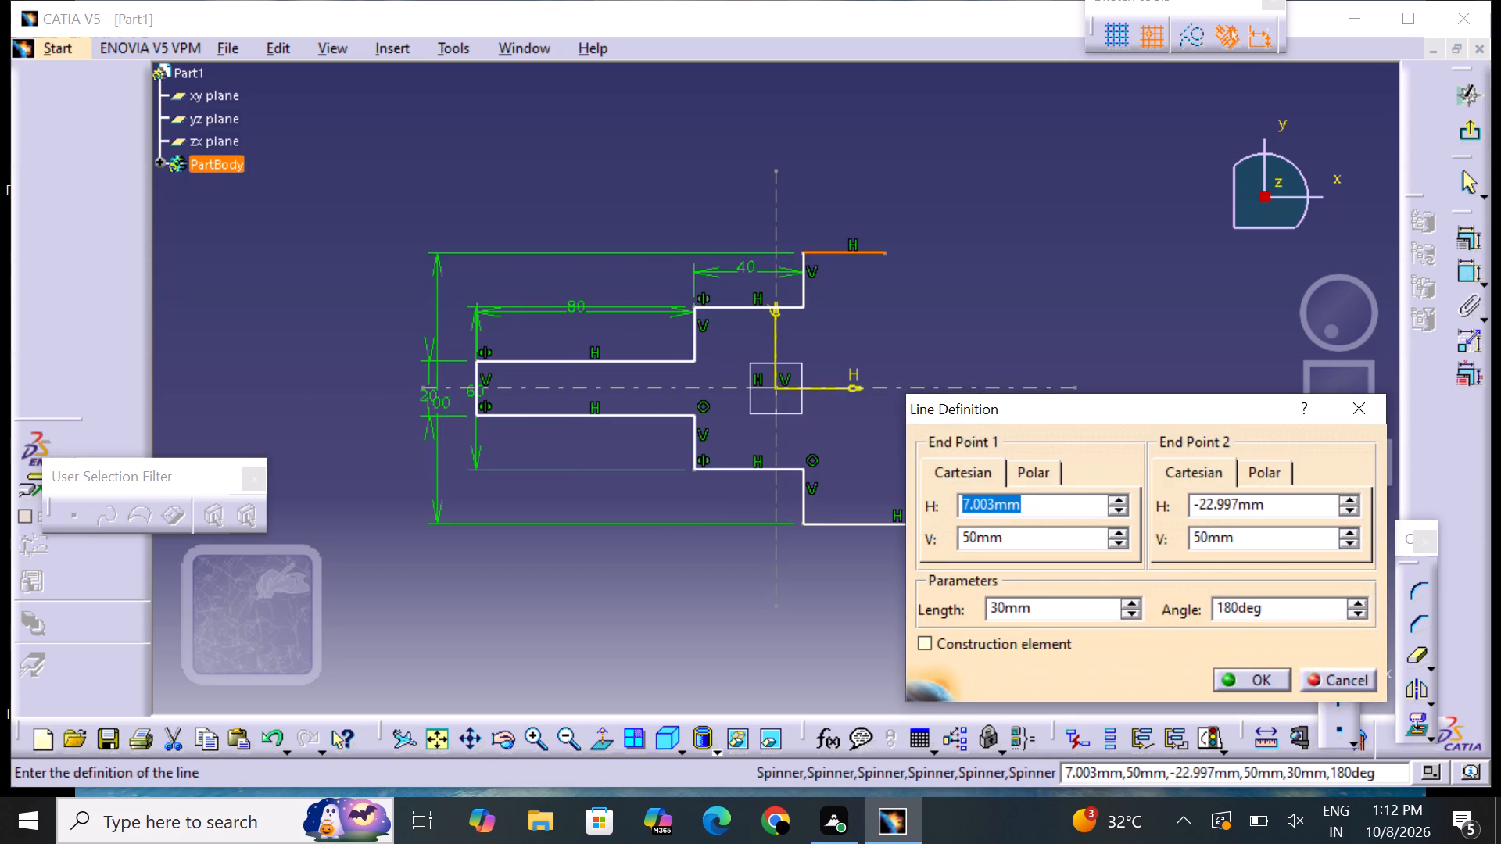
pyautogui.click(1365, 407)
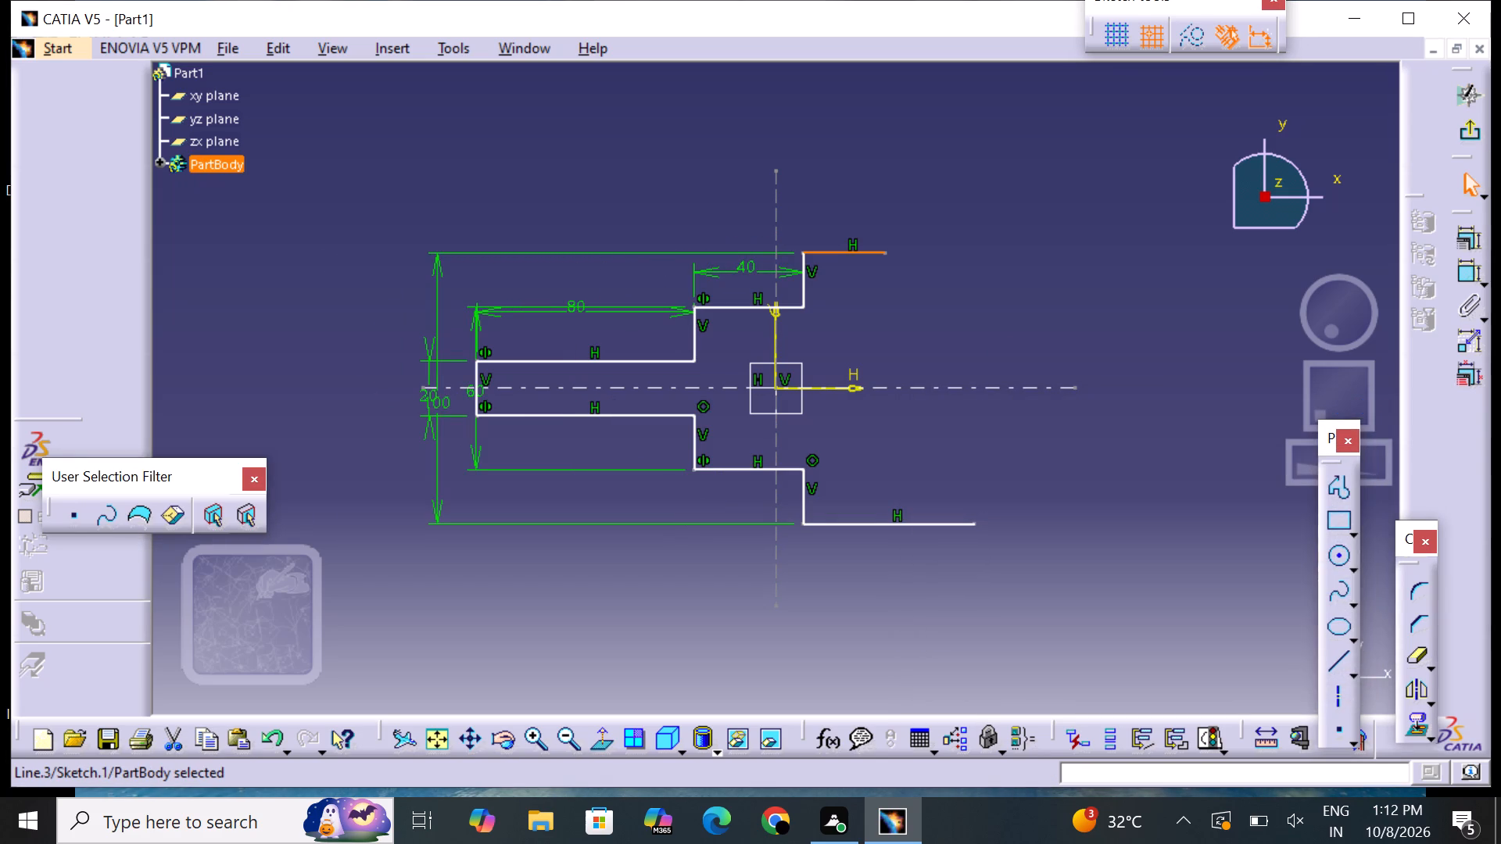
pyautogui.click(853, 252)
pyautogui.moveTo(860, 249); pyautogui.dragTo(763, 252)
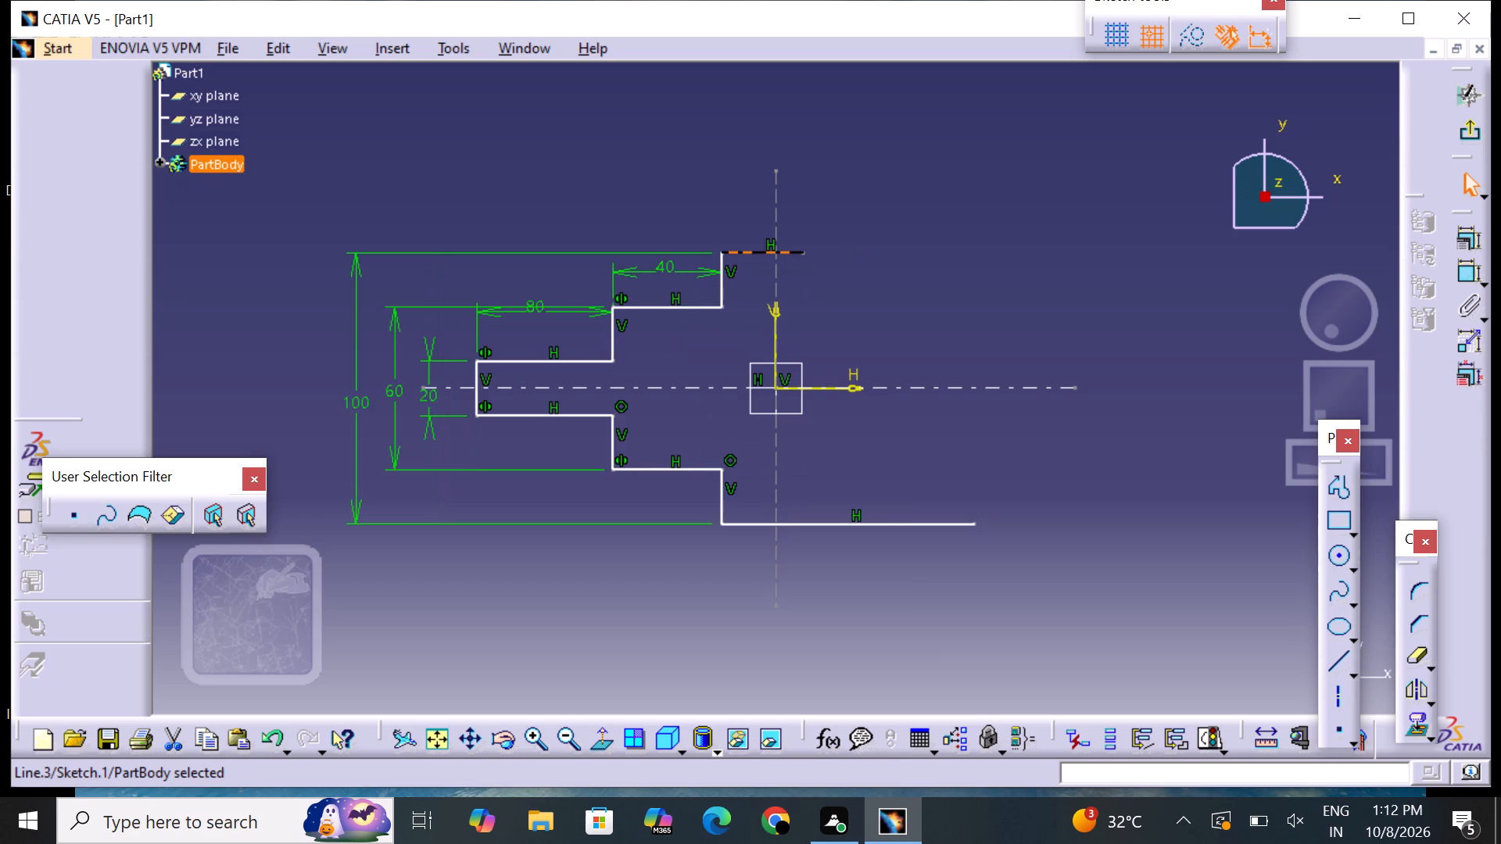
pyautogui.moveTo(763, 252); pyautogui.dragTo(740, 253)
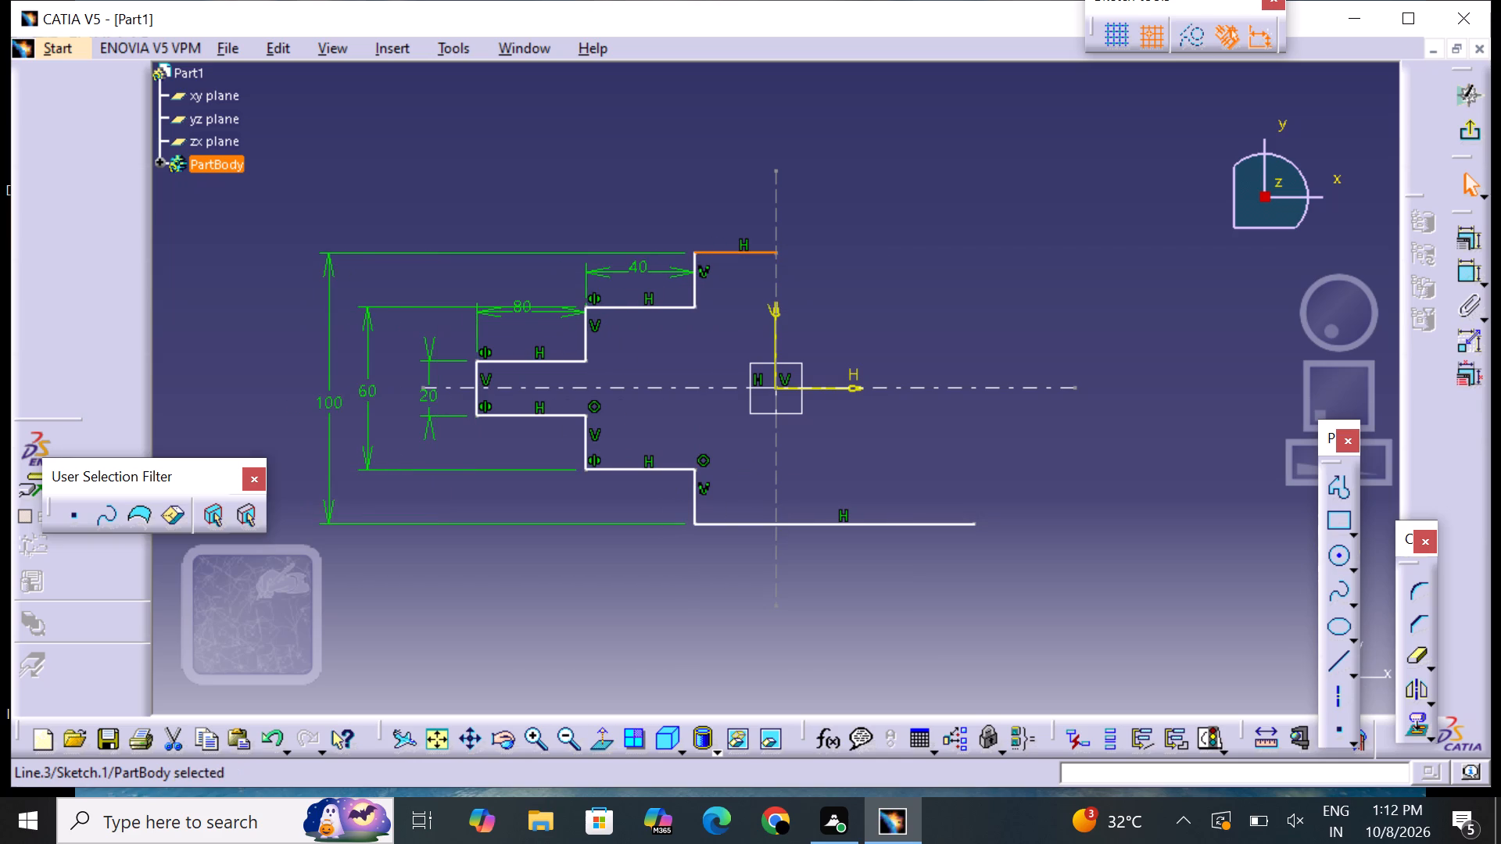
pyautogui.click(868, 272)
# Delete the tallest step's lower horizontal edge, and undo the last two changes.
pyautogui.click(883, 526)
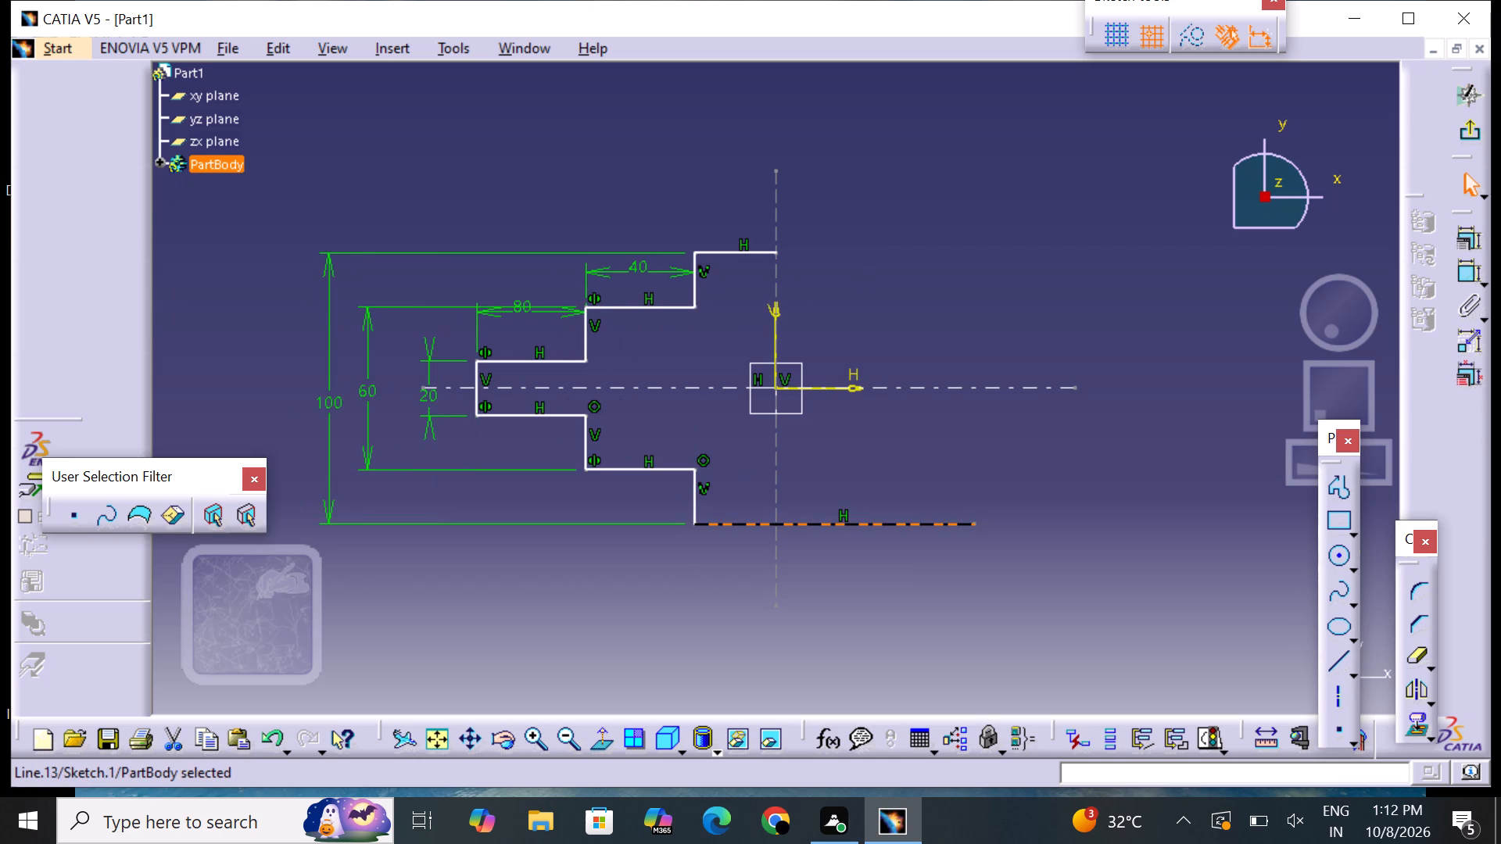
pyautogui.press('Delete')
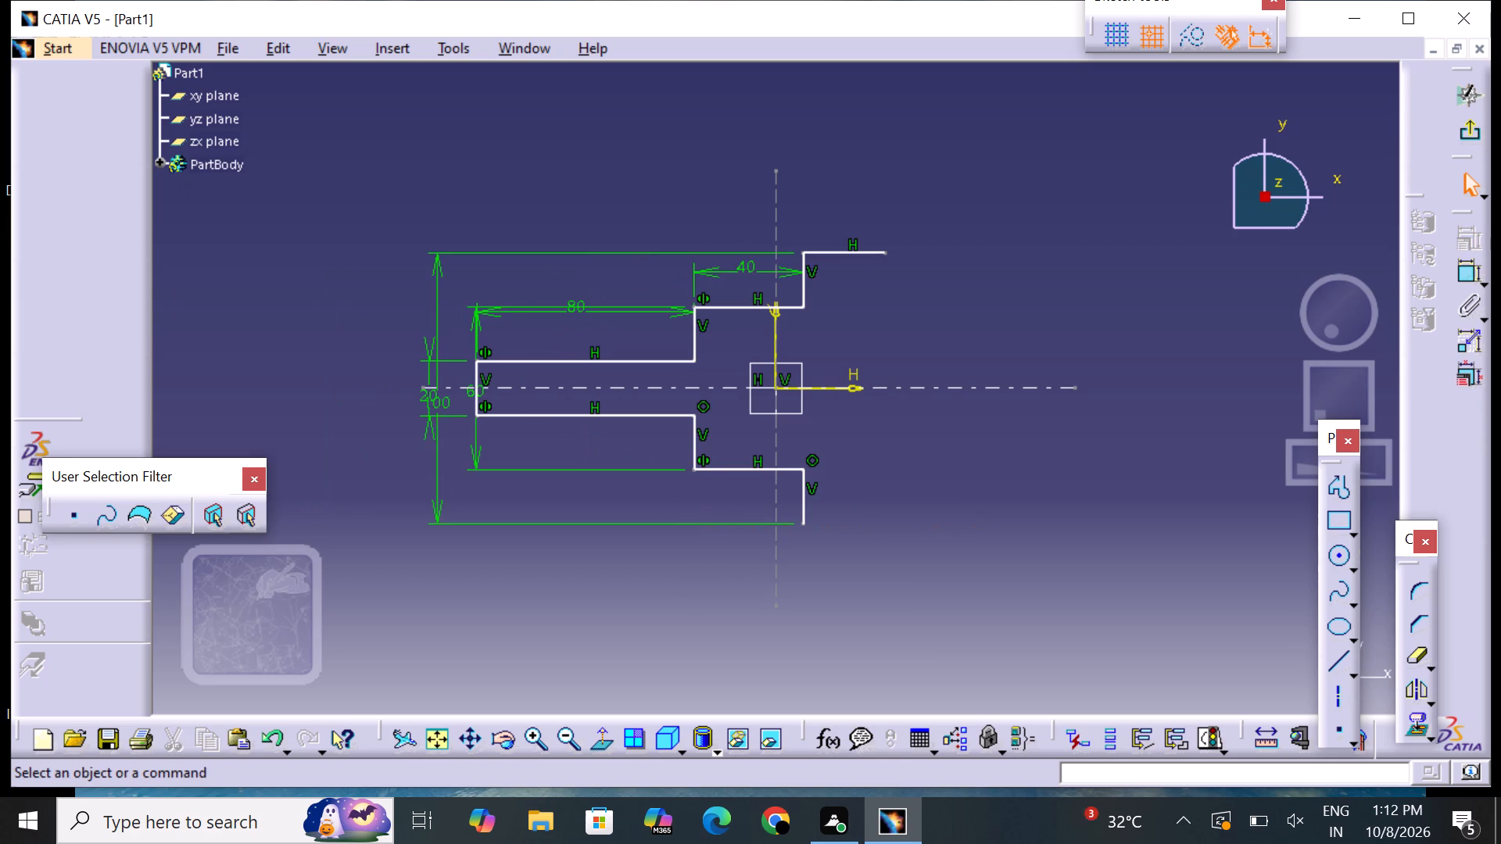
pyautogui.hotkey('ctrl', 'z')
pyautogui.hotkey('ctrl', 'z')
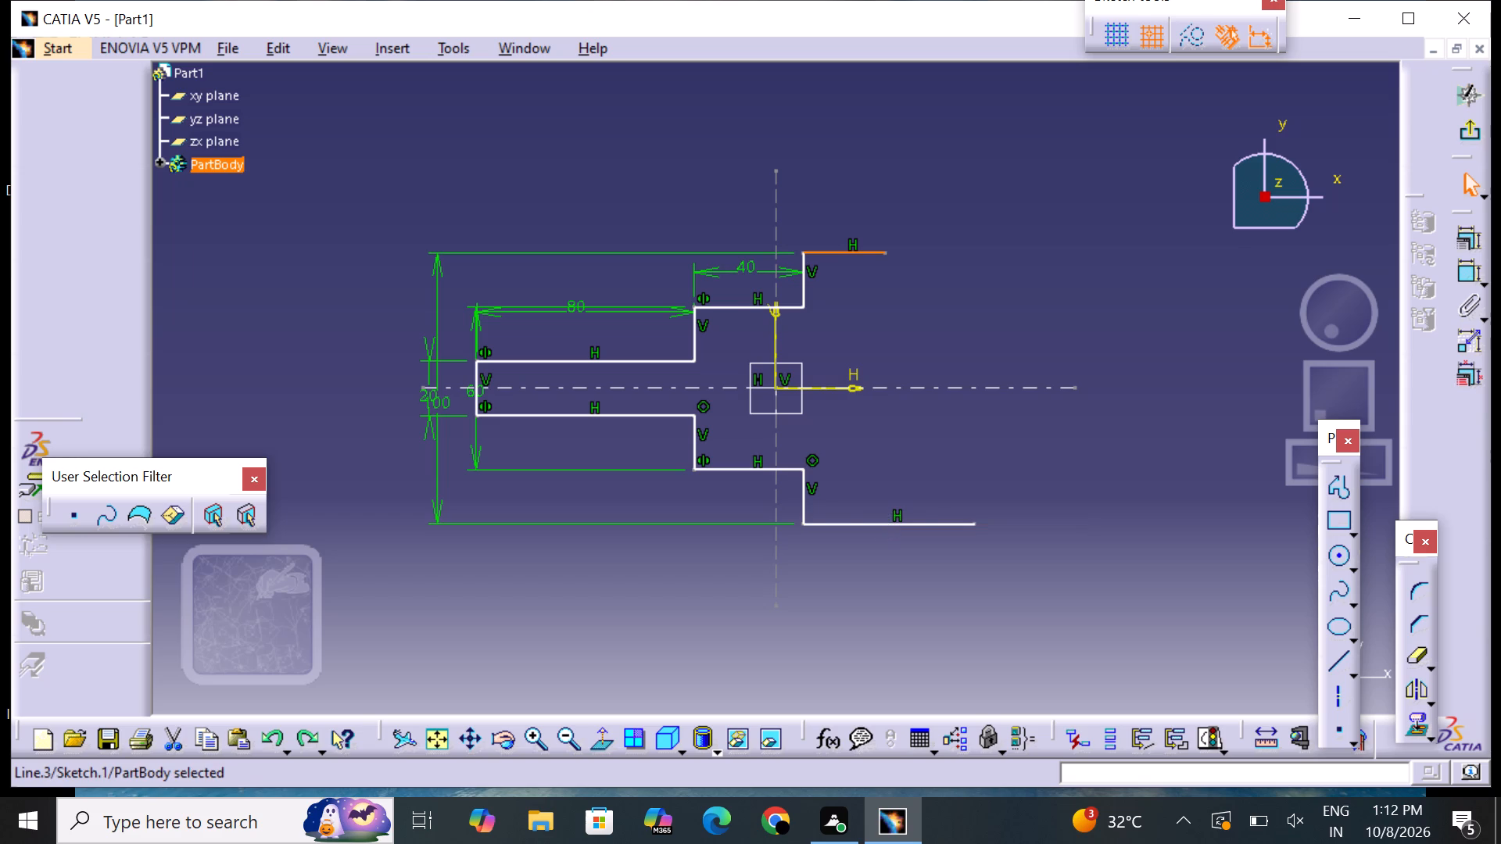
# Move the tallest step's lower horizontal edge toward the small end until its free end lies just past the vertical axis.
pyautogui.click(965, 524)
pyautogui.moveTo(965, 524); pyautogui.dragTo(812, 535)
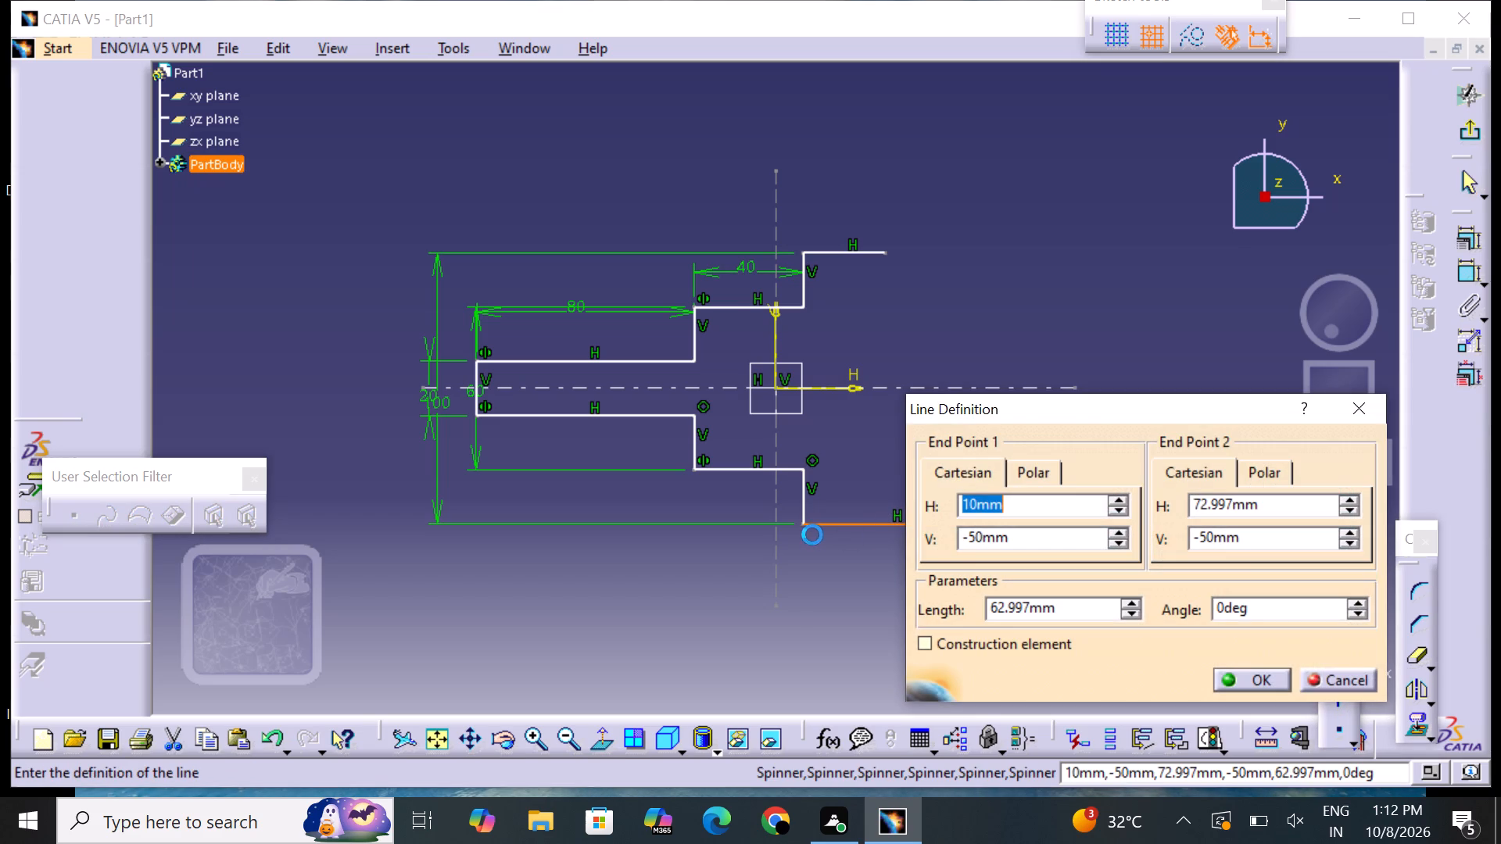
pyautogui.moveTo(812, 535); pyautogui.dragTo(949, 513)
pyautogui.click(1341, 397)
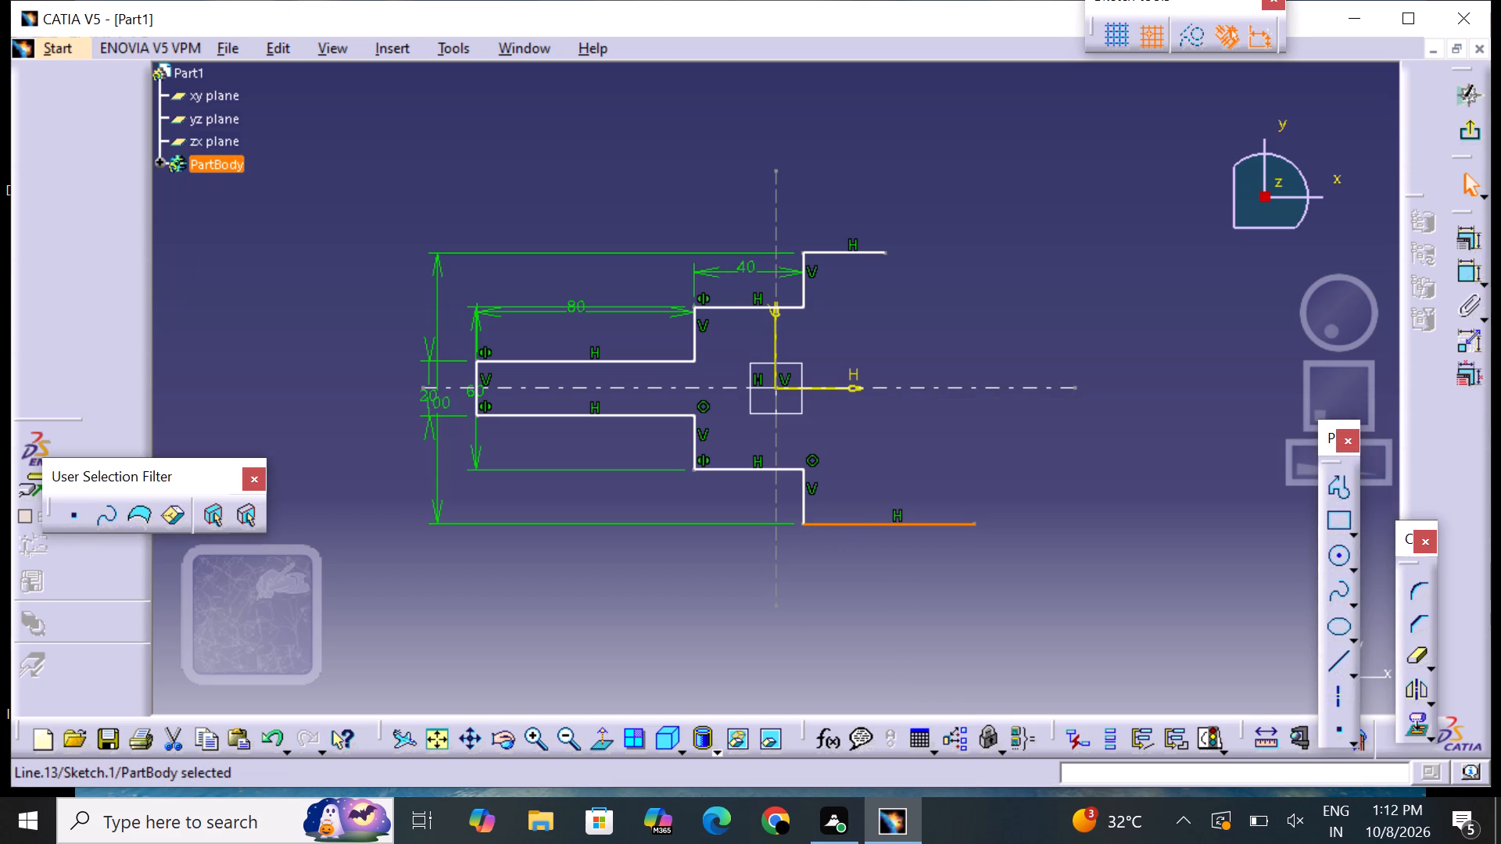
pyautogui.click(929, 524)
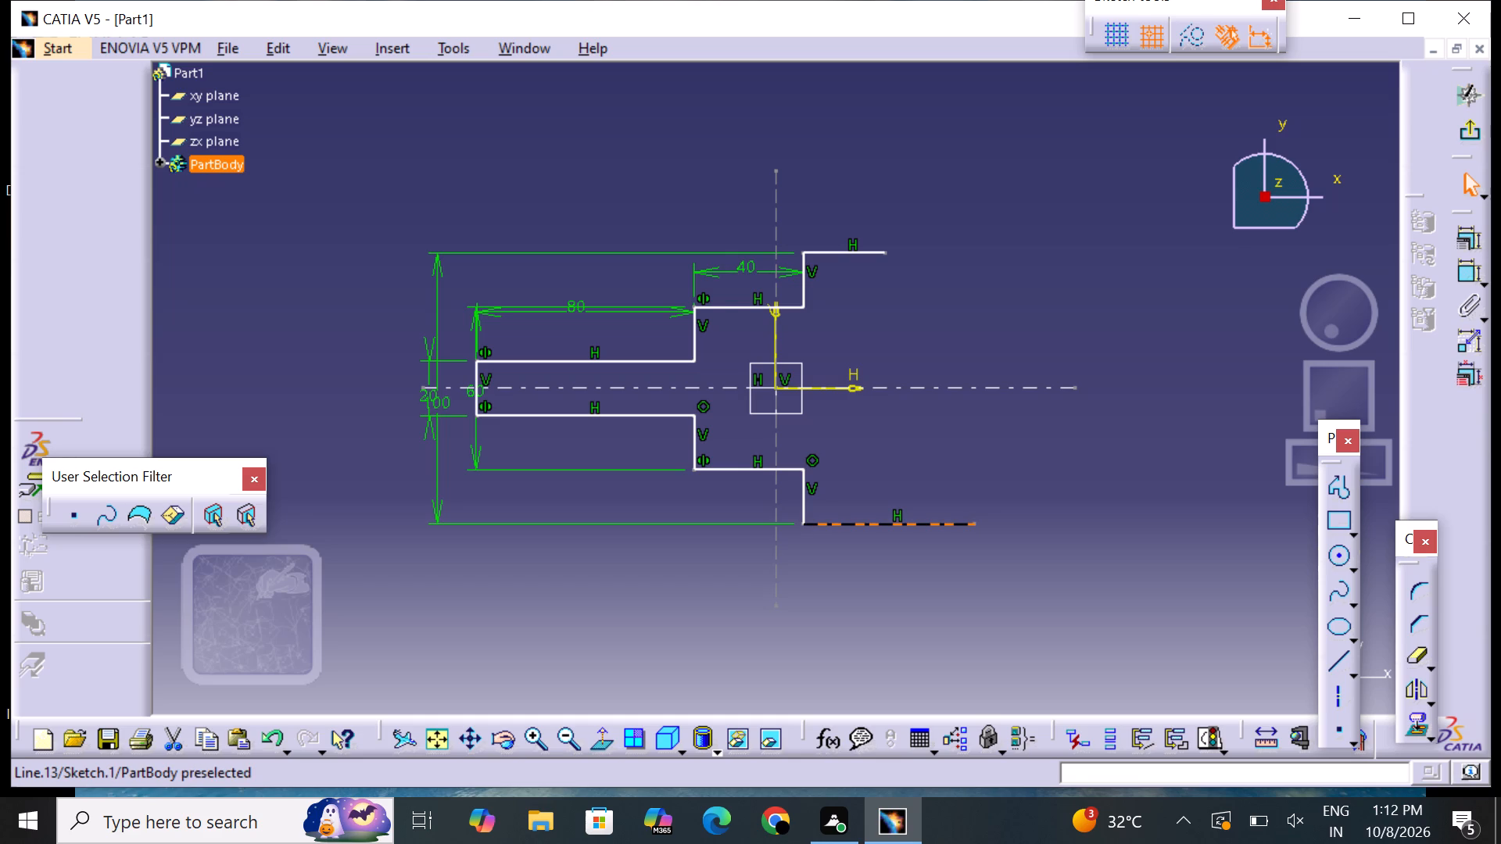
pyautogui.moveTo(965, 520); pyautogui.dragTo(769, 527)
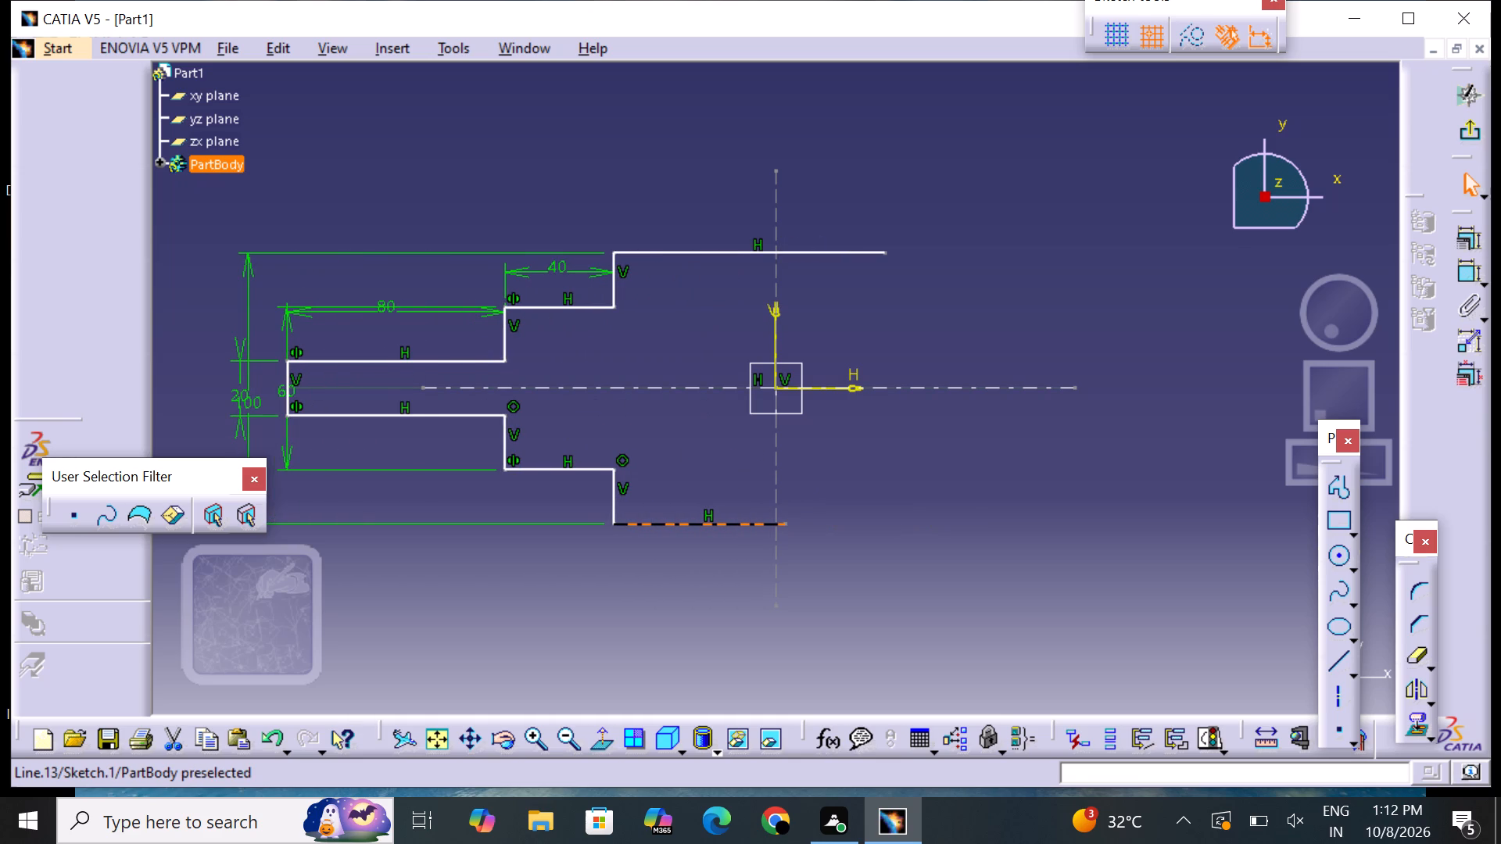
pyautogui.moveTo(769, 527); pyautogui.dragTo(771, 527)
# Move the tallest step's upper horizontal edge away from the small end so it extends further across the vertical axis.
pyautogui.moveTo(861, 256); pyautogui.dragTo(864, 261)
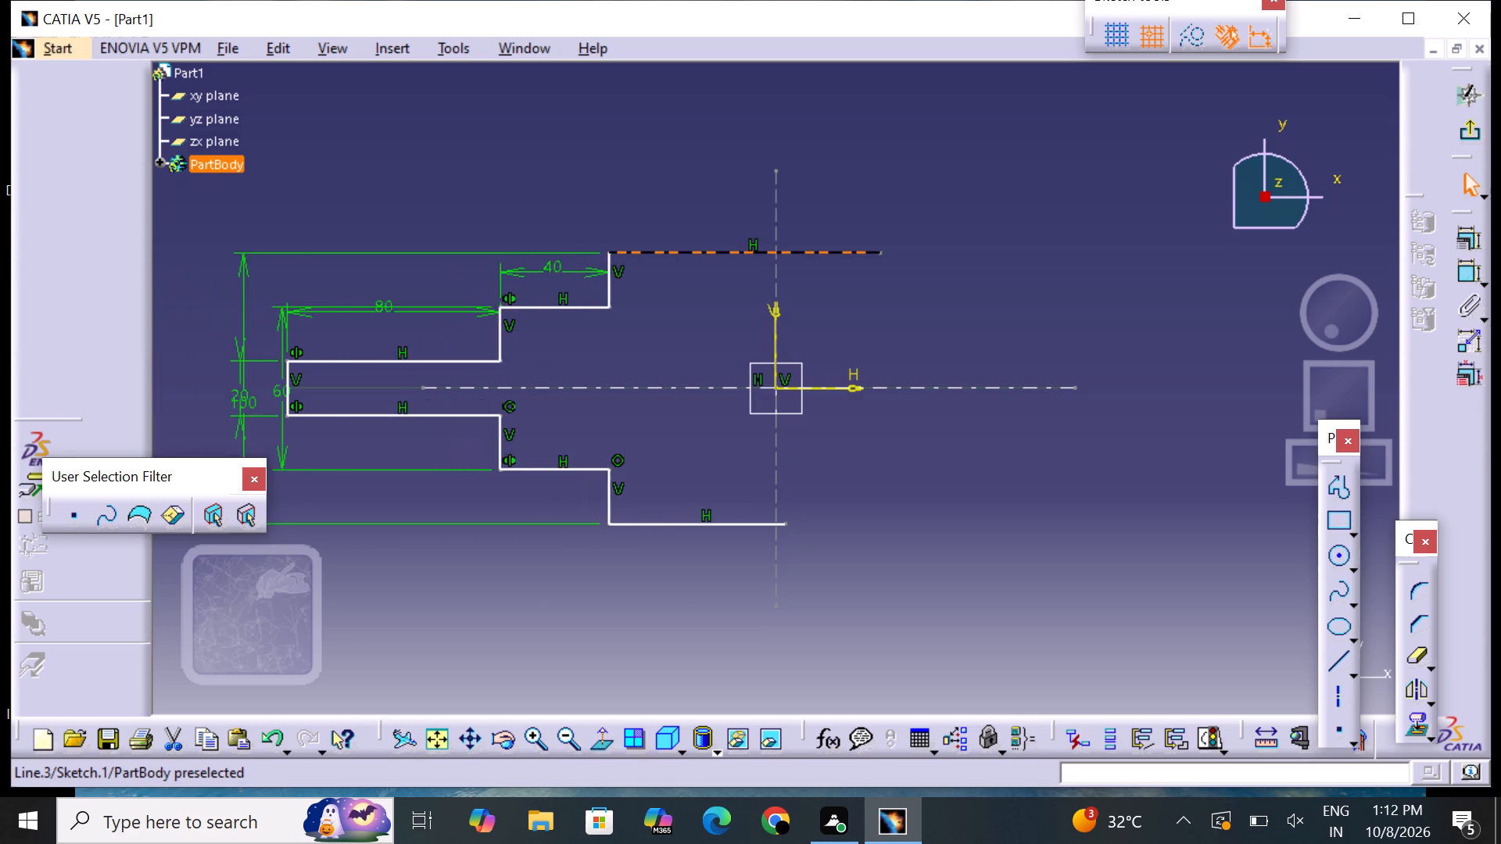
pyautogui.moveTo(864, 261); pyautogui.dragTo(948, 262)
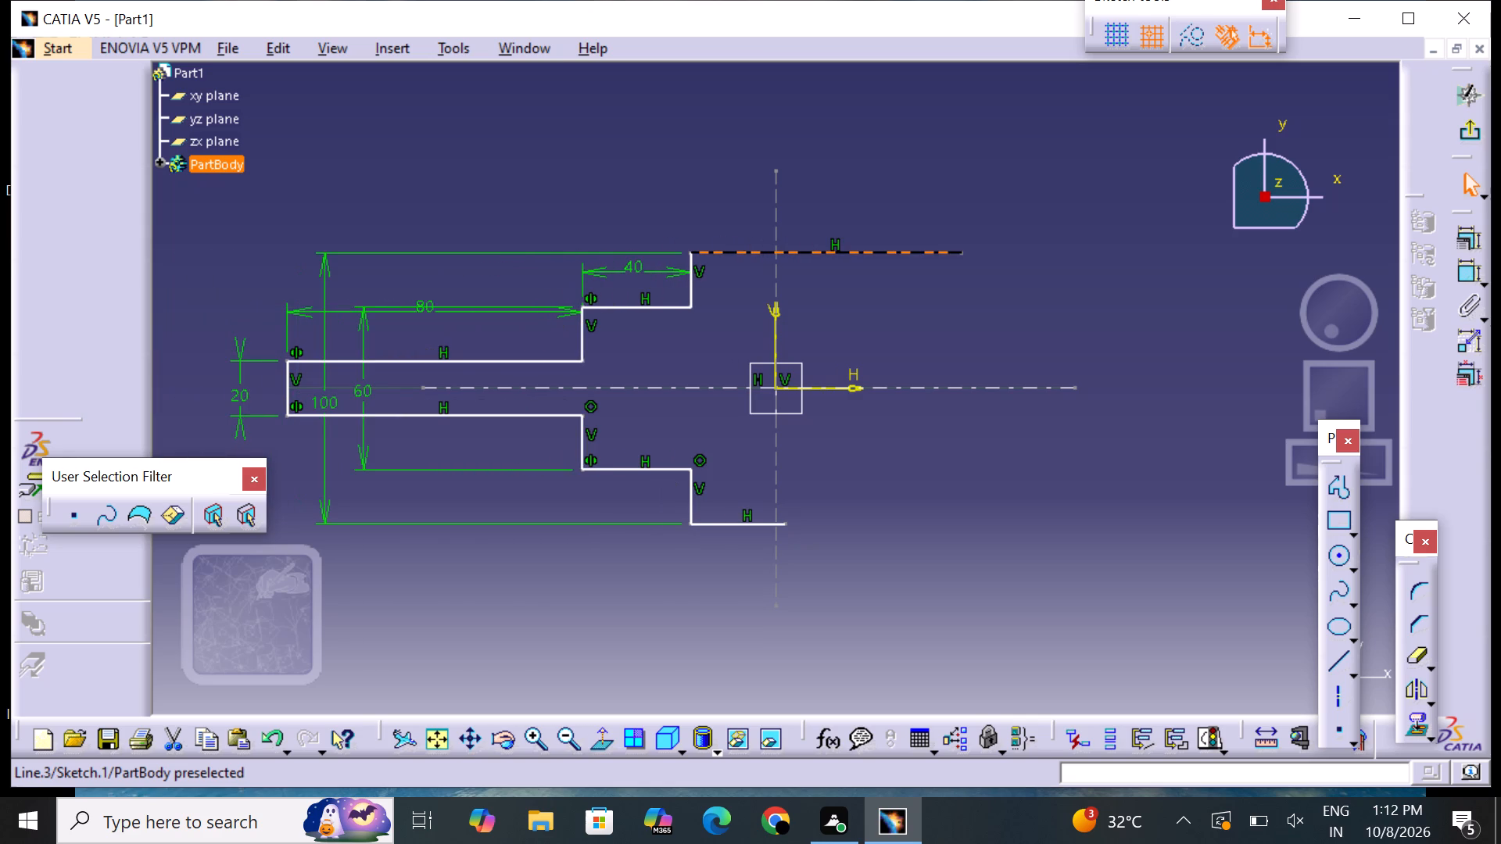
pyautogui.moveTo(948, 262); pyautogui.dragTo(951, 262)
pyautogui.click(960, 563)
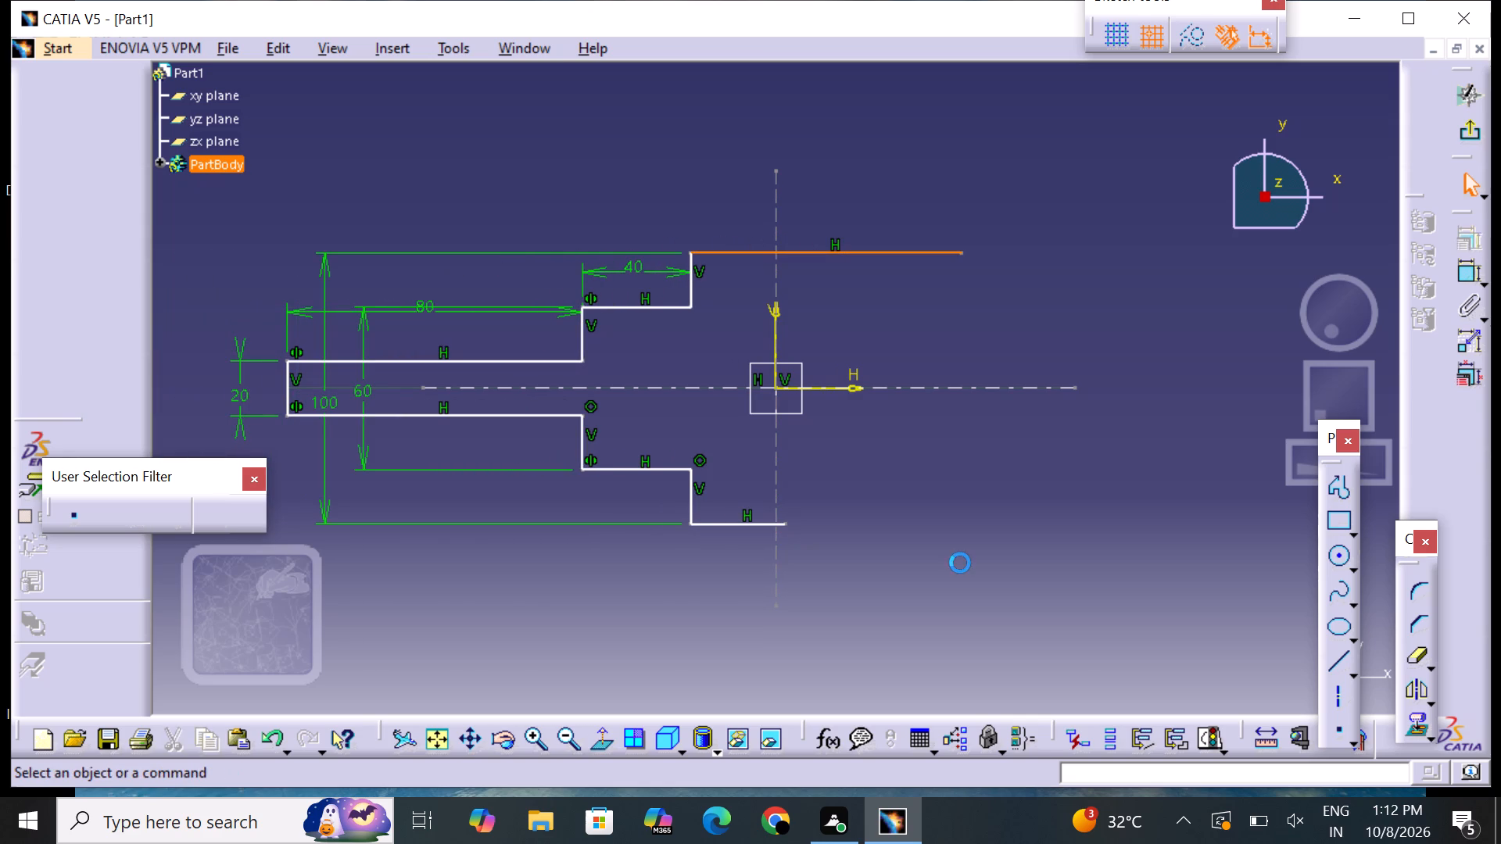
# Quick Trim the part of the tallest step's upper horizontal edge that extends beyond the vertical axis.
pyautogui.doubleClick(1416, 655)
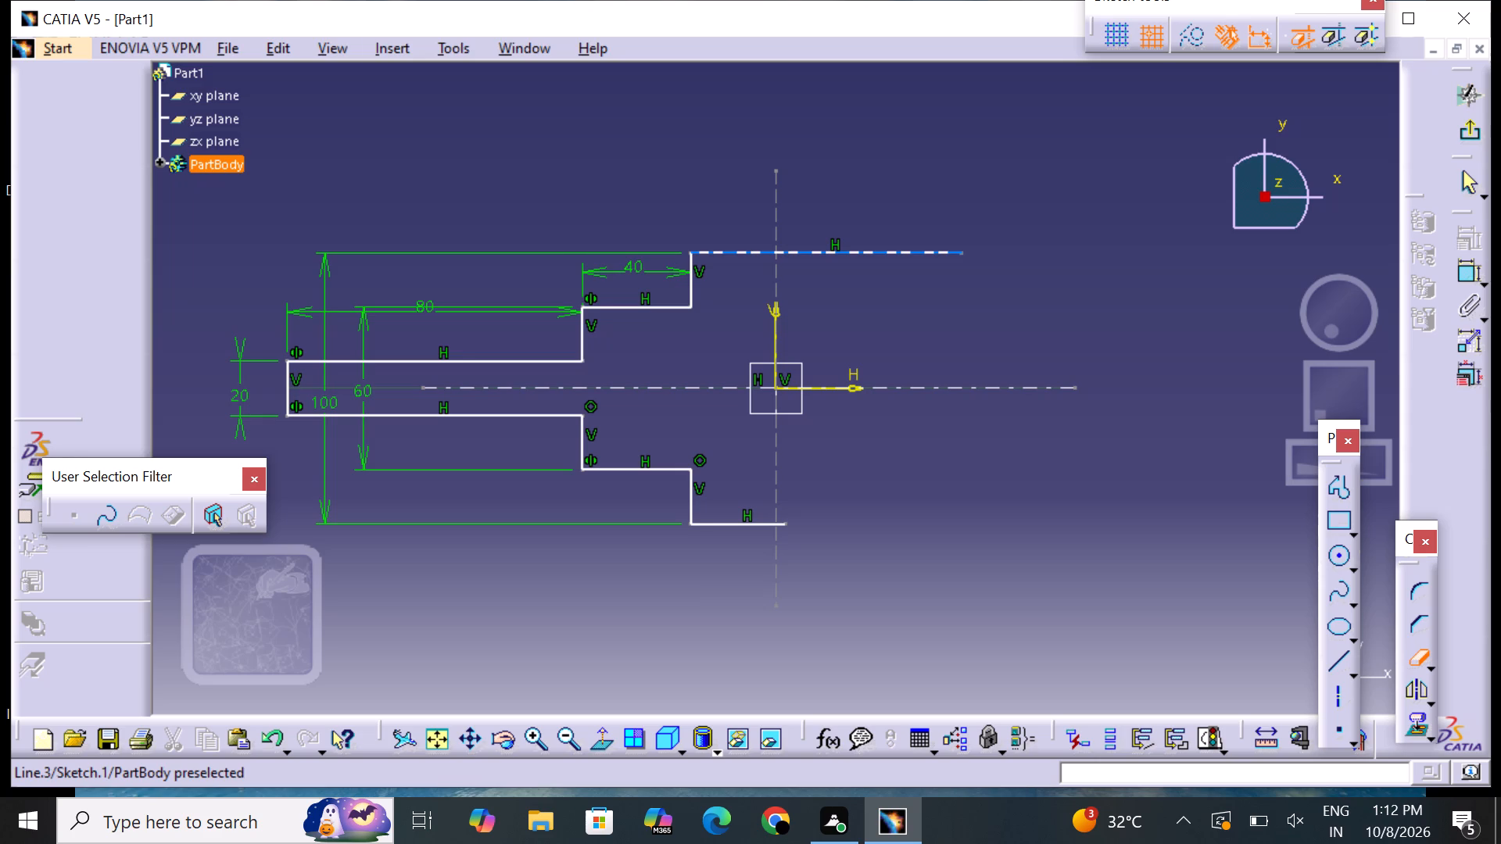
pyautogui.click(857, 251)
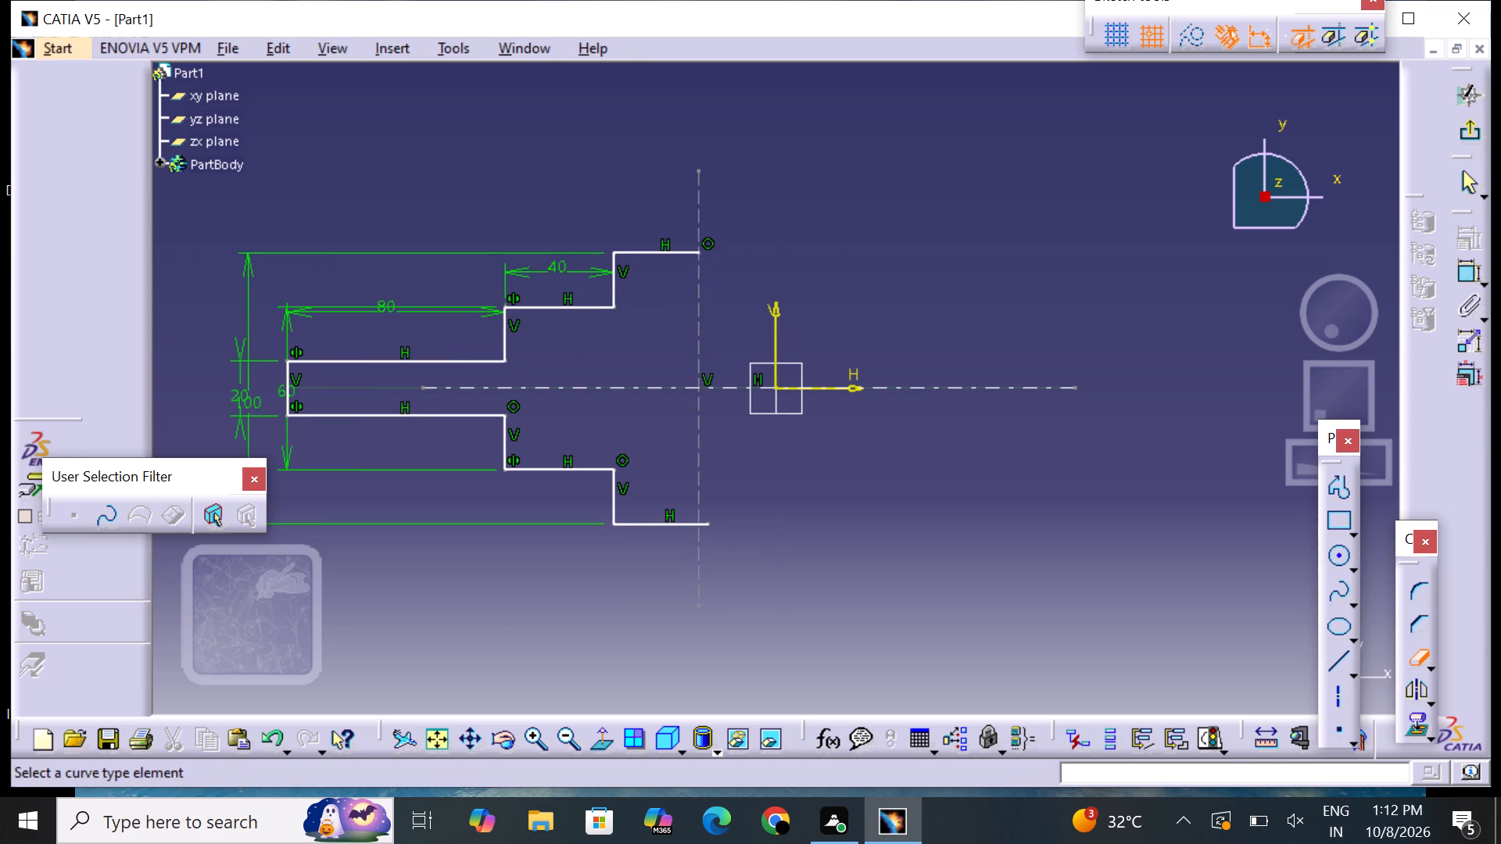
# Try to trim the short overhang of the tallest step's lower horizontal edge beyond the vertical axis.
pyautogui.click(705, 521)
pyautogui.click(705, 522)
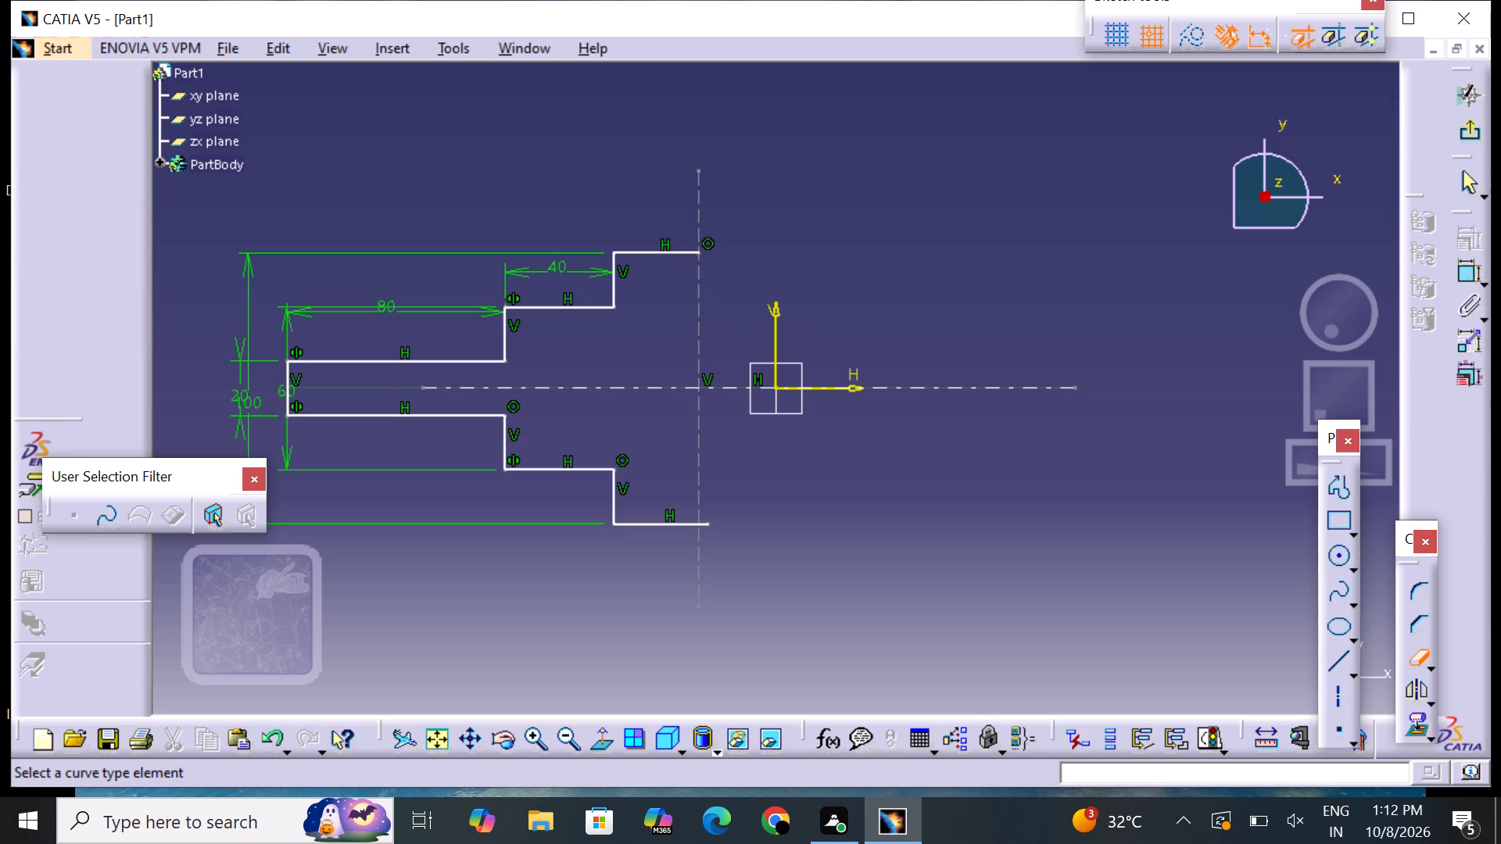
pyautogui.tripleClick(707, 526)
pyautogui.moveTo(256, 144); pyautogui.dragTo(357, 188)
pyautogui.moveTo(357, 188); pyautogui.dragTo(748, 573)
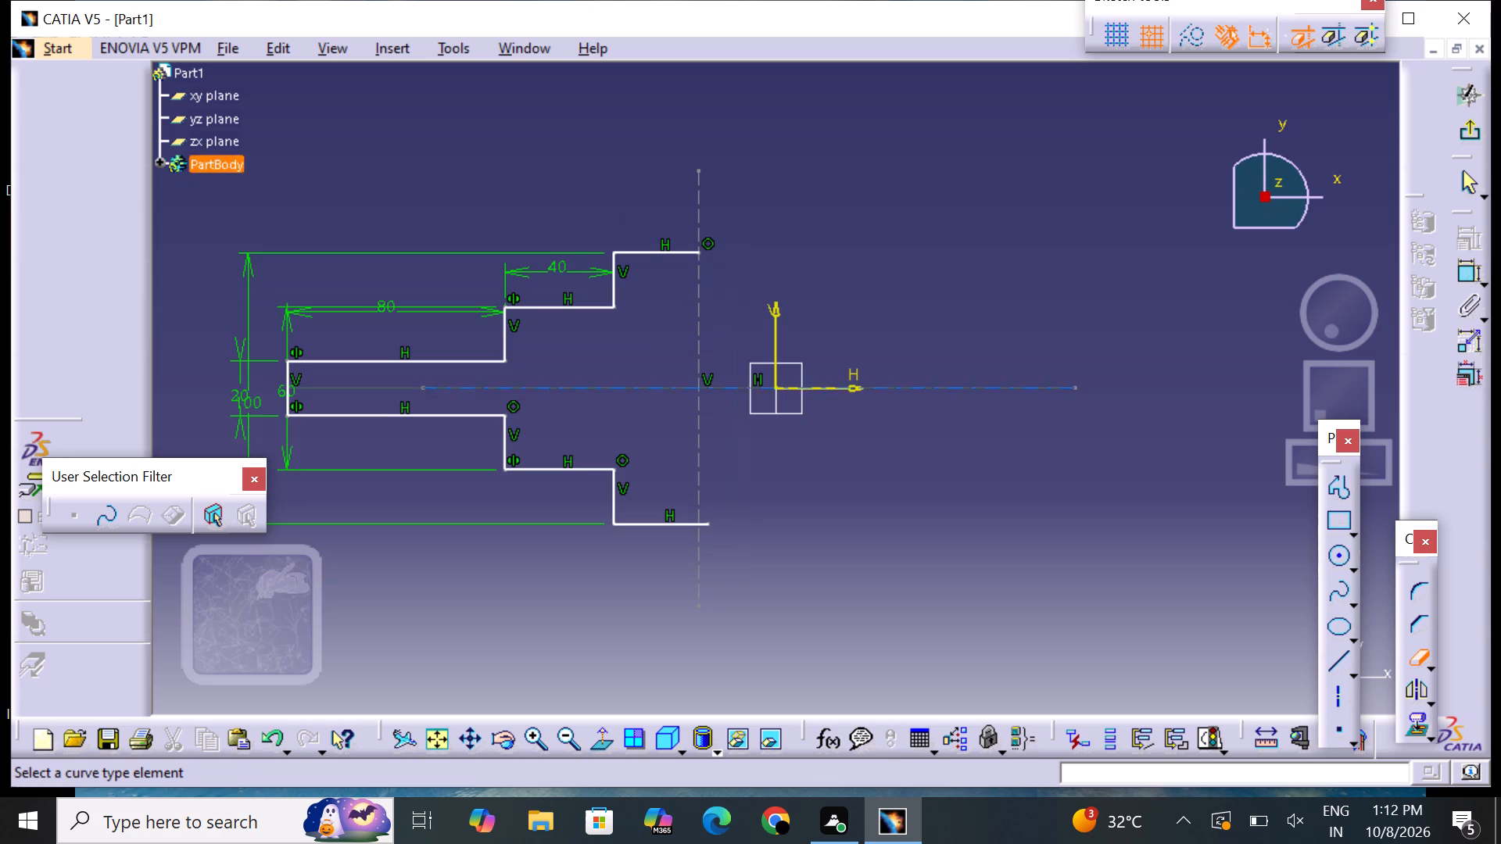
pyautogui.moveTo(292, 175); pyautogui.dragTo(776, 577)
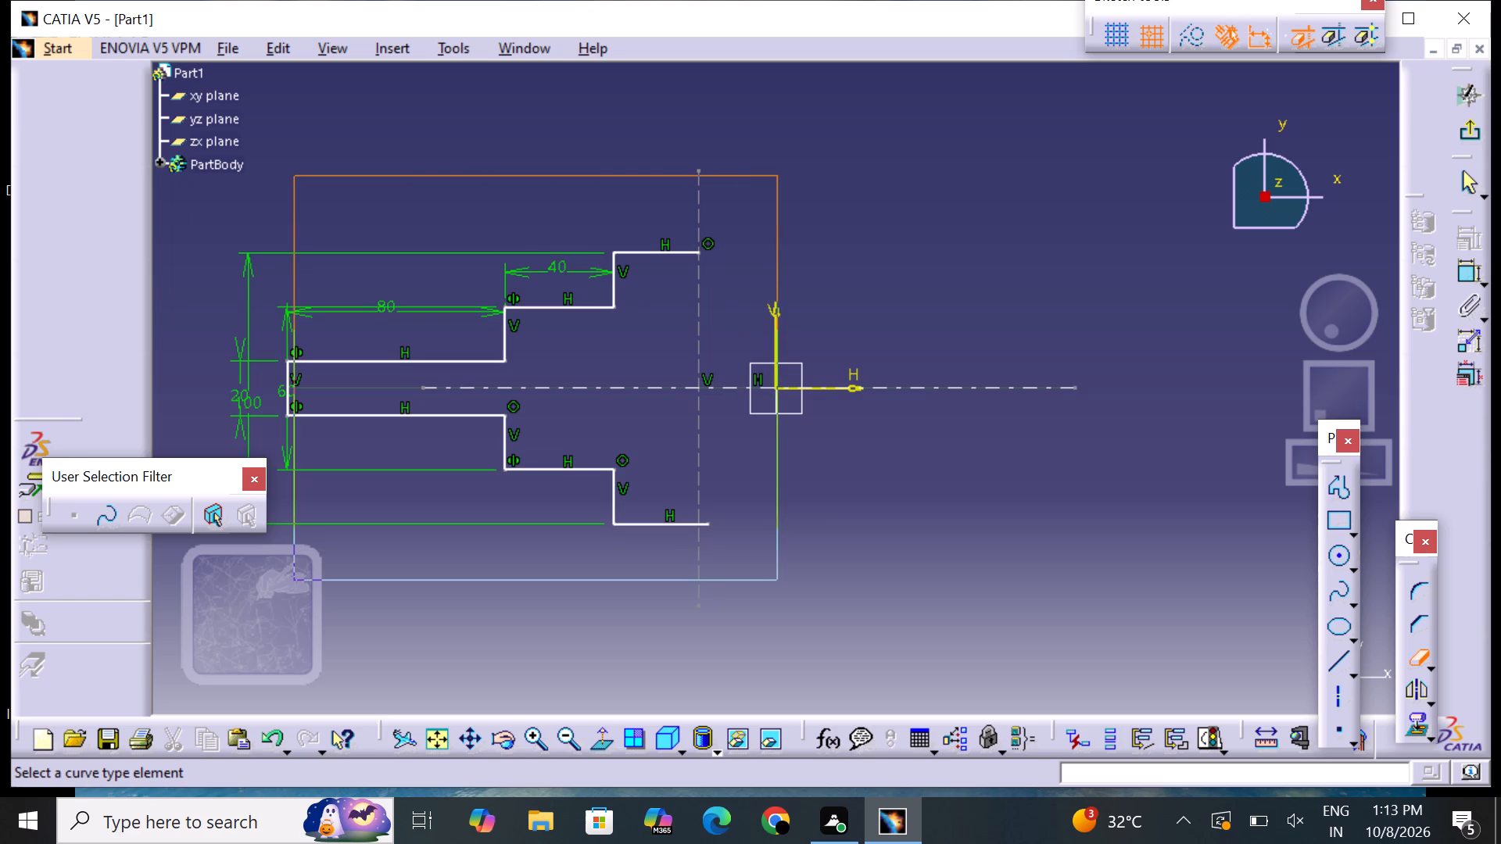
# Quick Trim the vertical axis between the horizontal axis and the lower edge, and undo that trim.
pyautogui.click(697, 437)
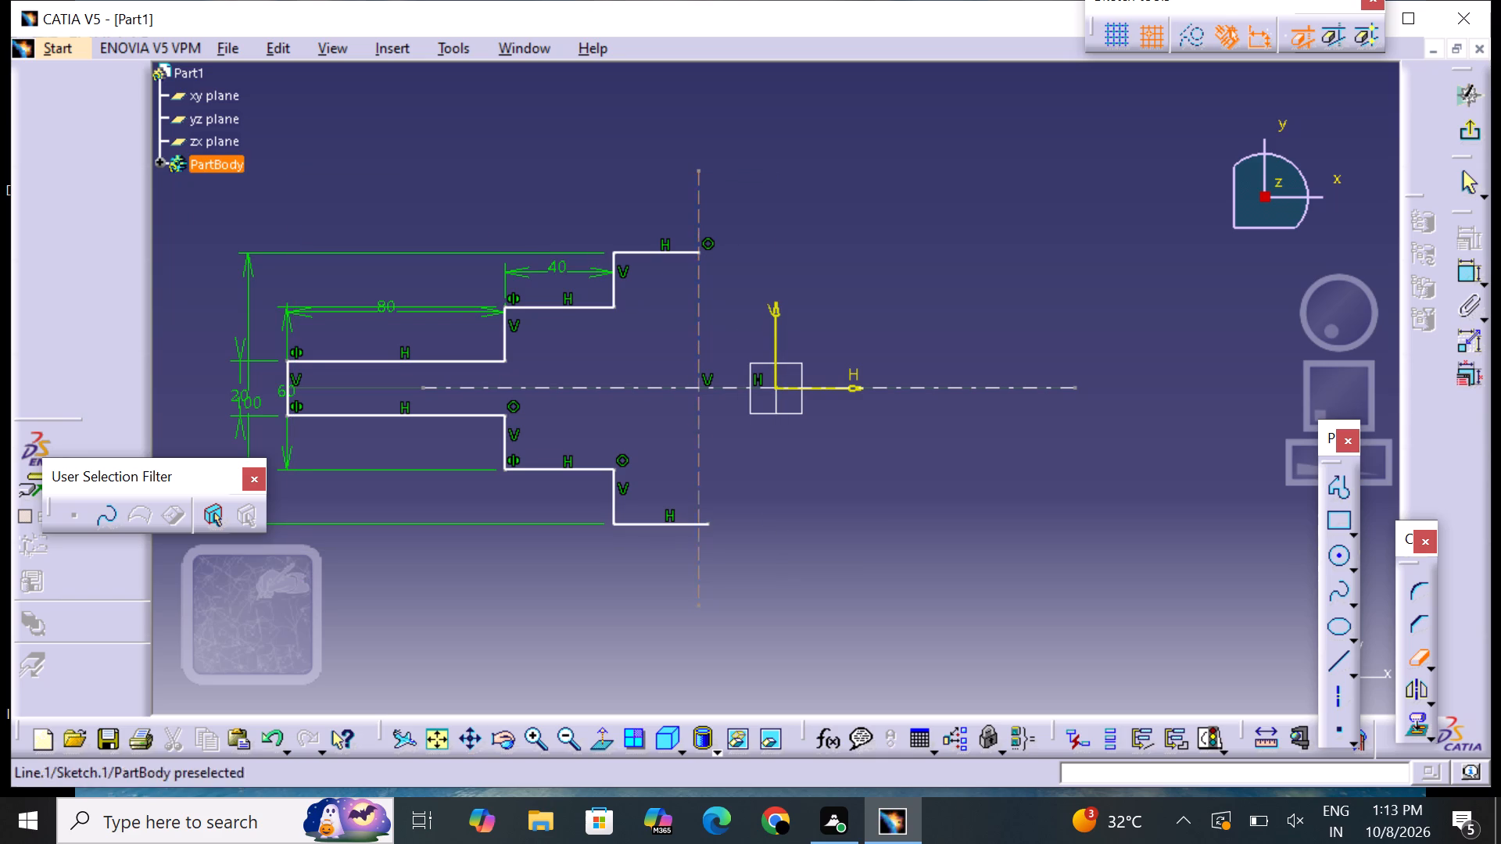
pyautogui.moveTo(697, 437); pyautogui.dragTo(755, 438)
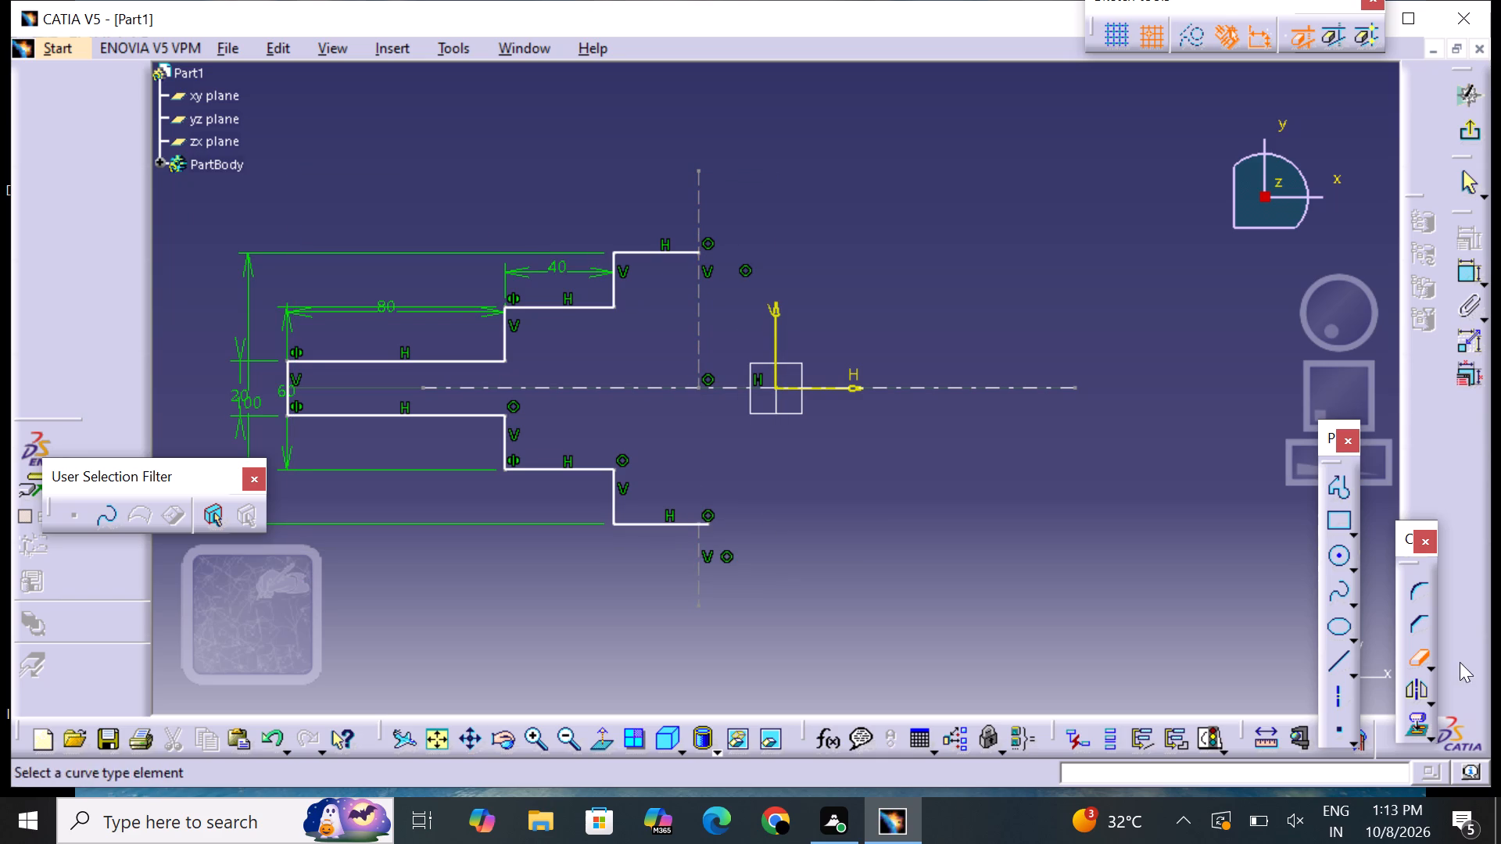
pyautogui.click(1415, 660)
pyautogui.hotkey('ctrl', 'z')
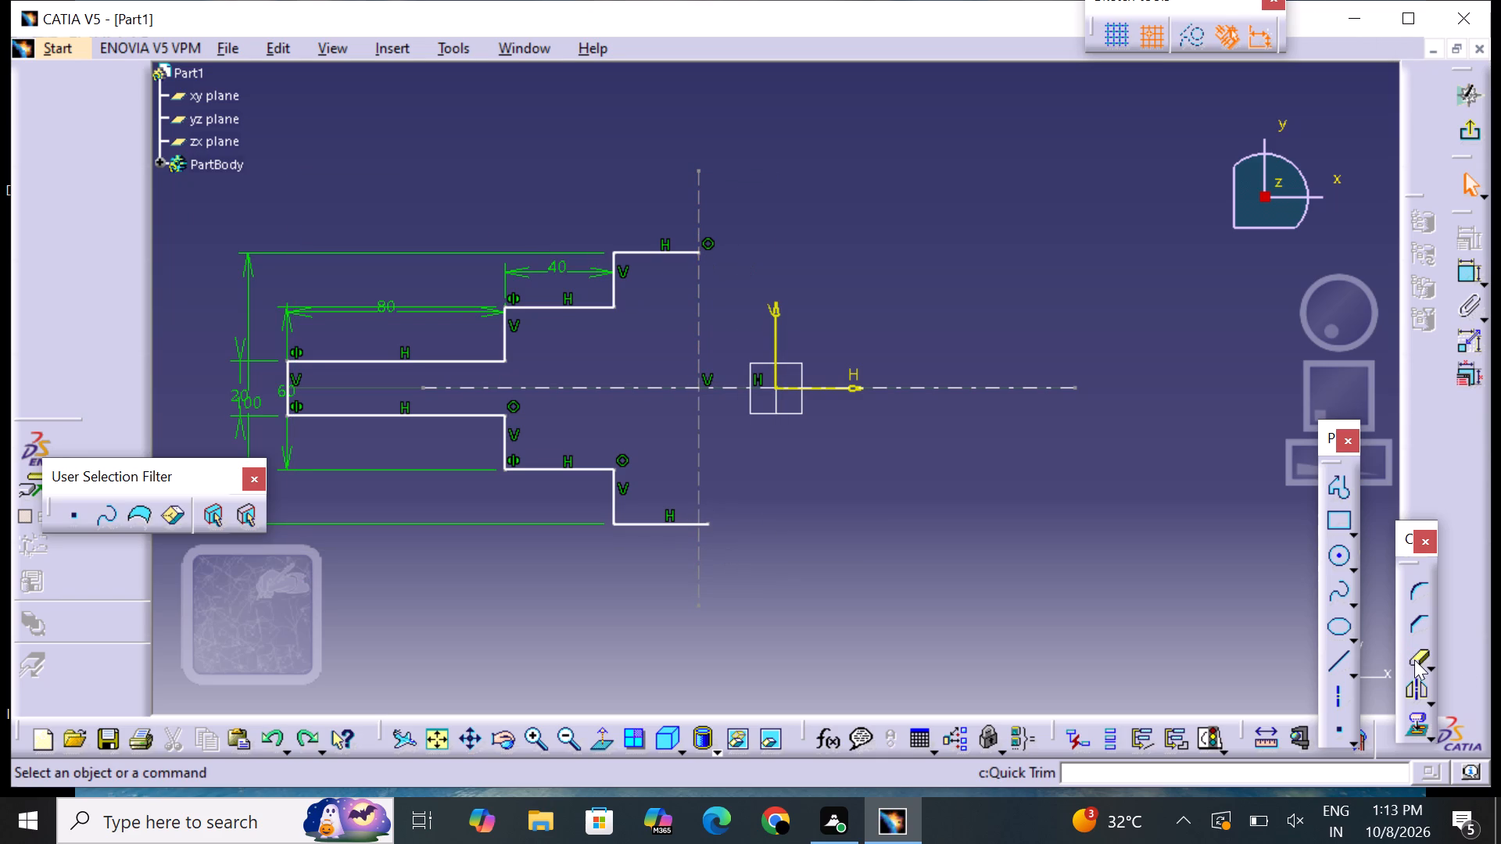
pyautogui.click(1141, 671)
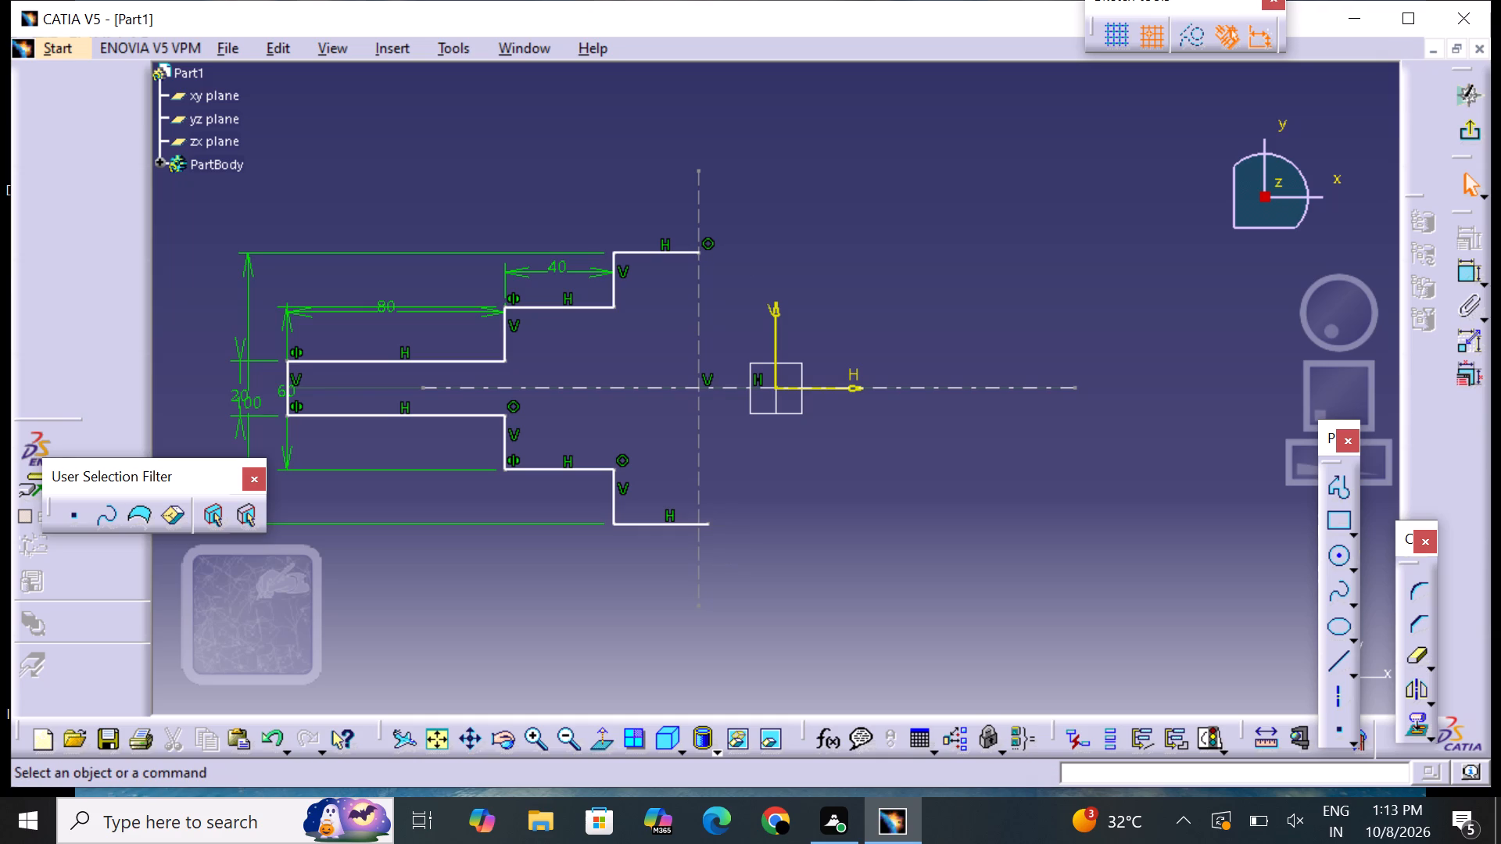
# Move the vertical axis line onto the sketch's V axis through the origin.
pyautogui.click(693, 426)
pyautogui.moveTo(699, 426); pyautogui.dragTo(709, 428)
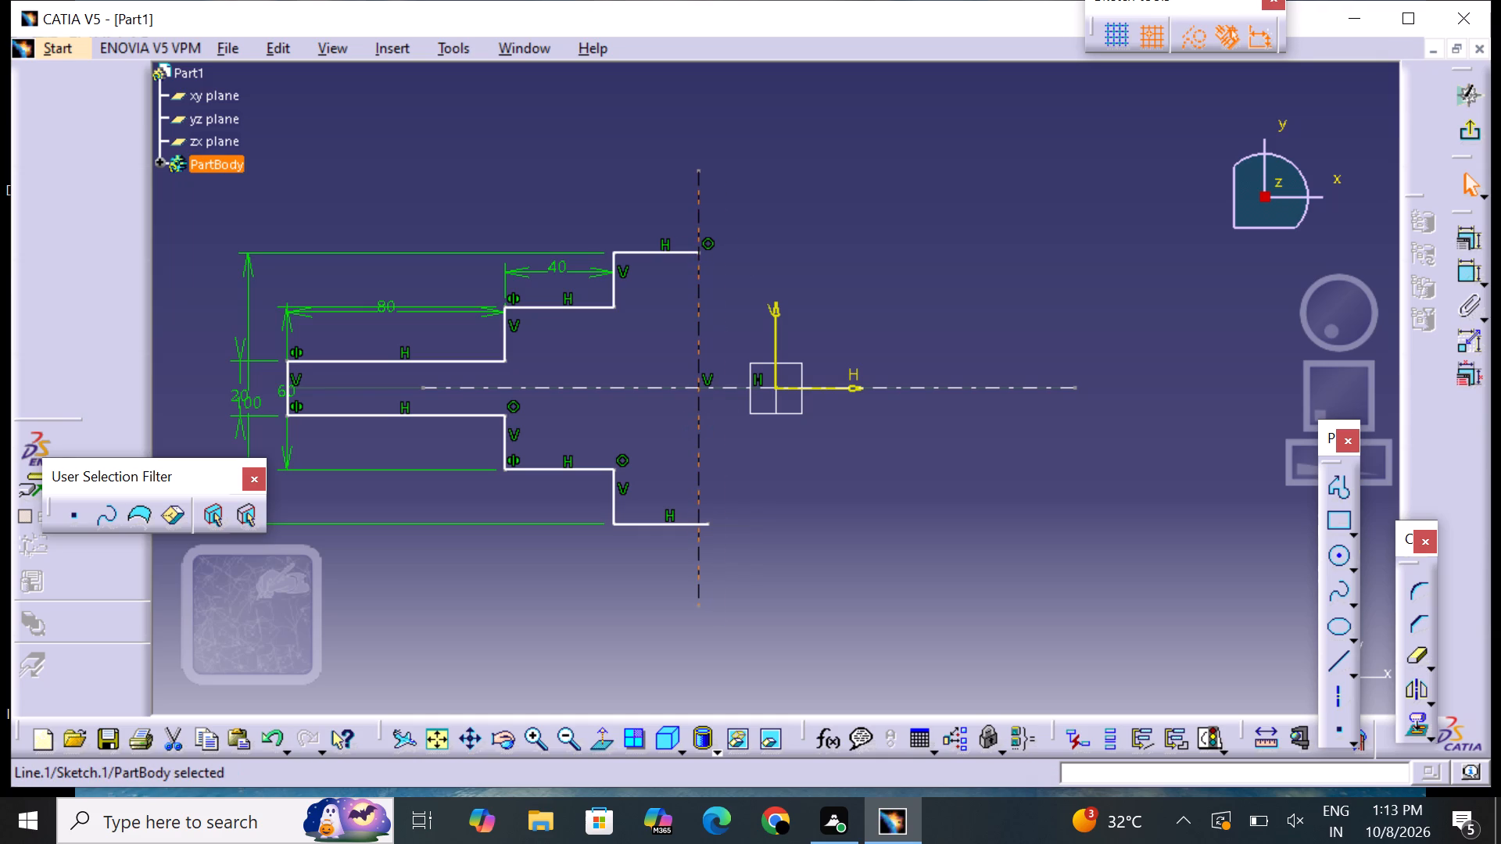
pyautogui.moveTo(709, 428); pyautogui.dragTo(771, 433)
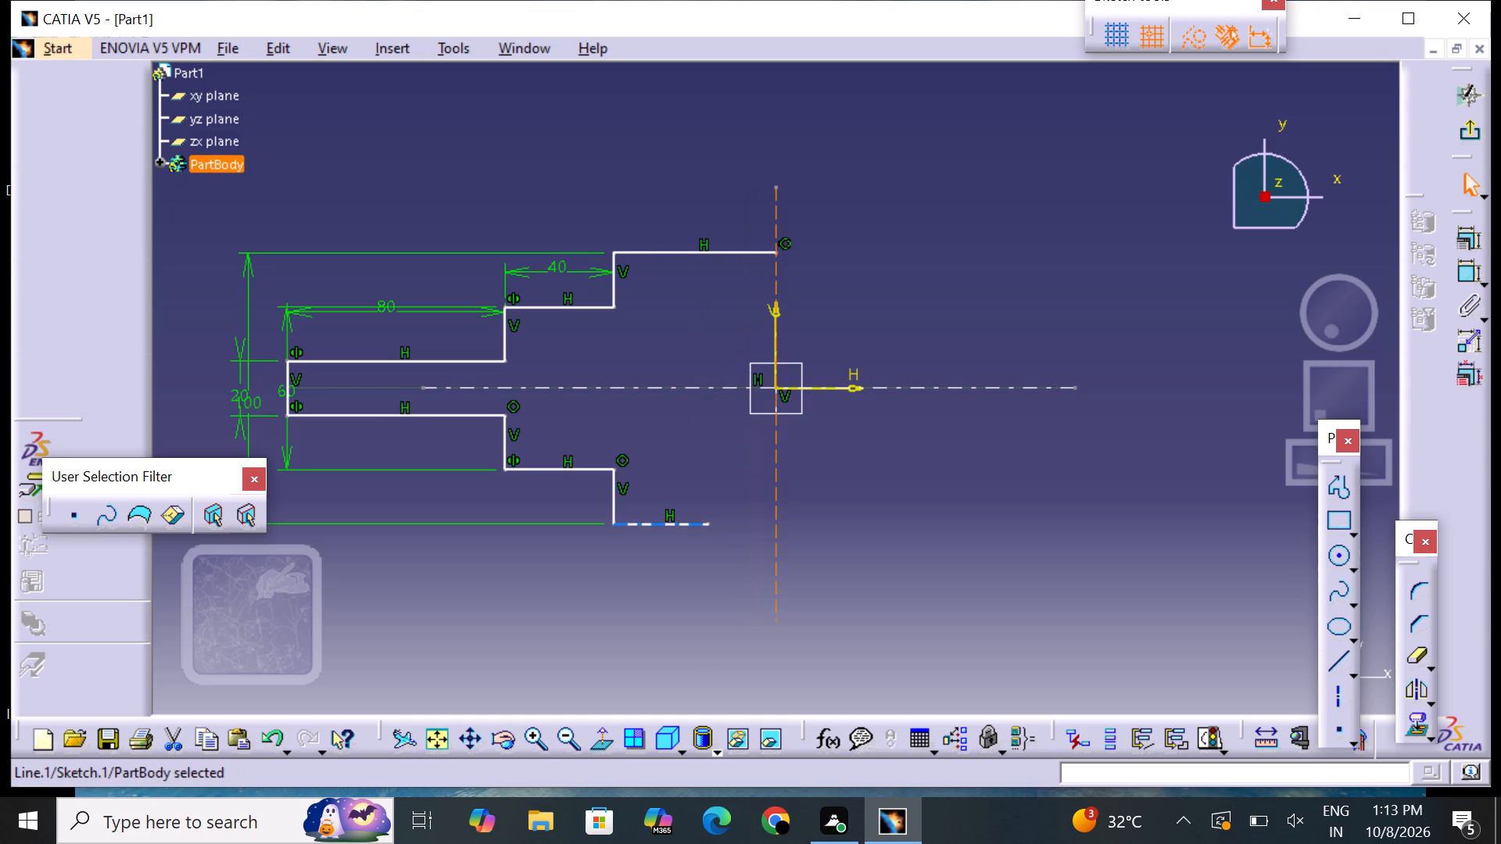
# Move the tallest step's lower horizontal edge and extend its free end until it meets the vertical axis.
pyautogui.click(694, 520)
pyautogui.moveTo(688, 520); pyautogui.dragTo(718, 521)
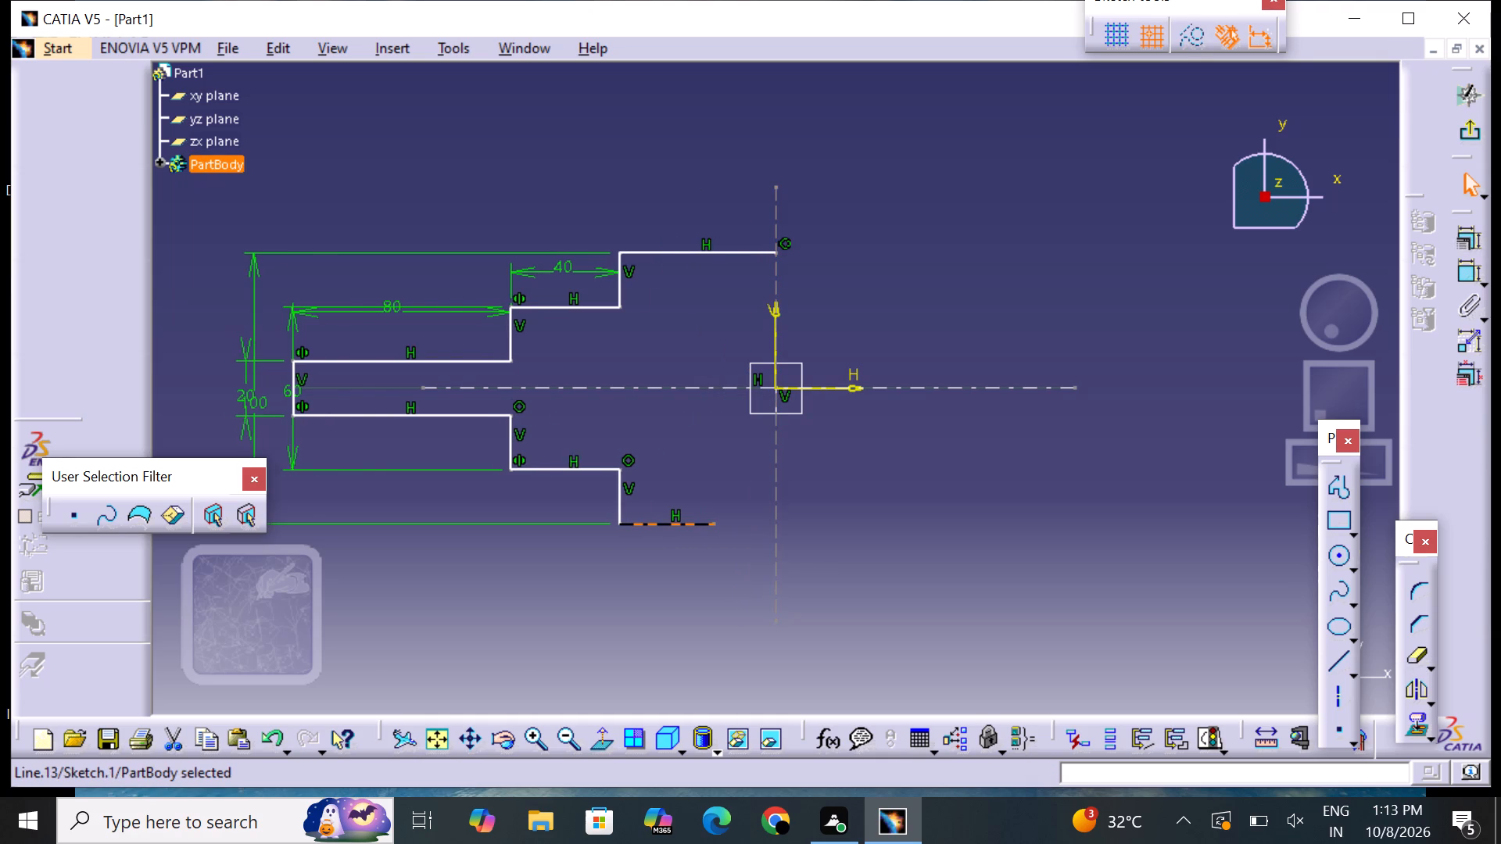
pyautogui.moveTo(718, 521); pyautogui.dragTo(772, 525)
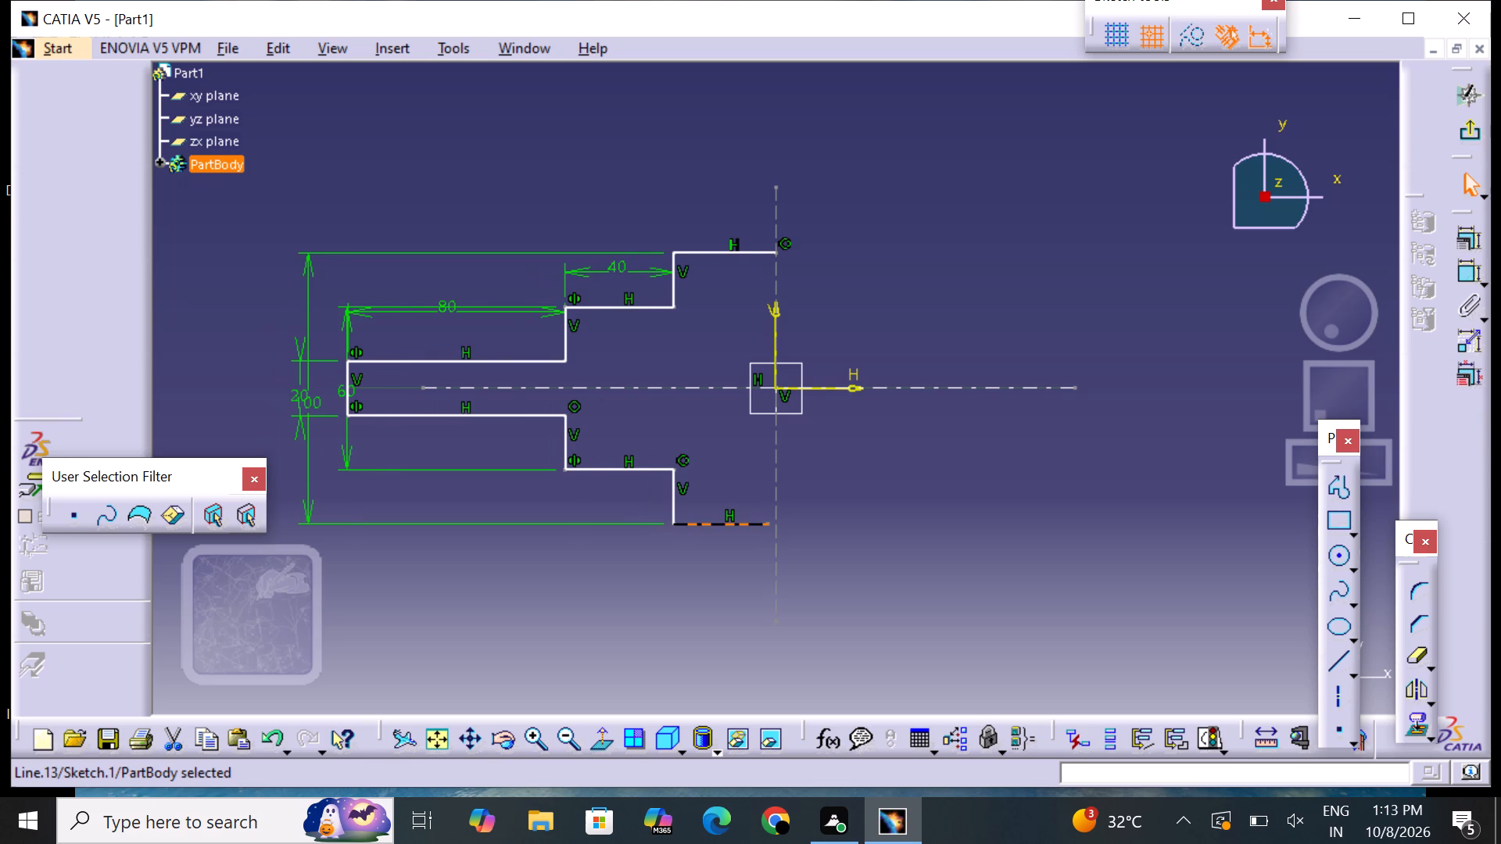
pyautogui.moveTo(772, 525); pyautogui.dragTo(764, 528)
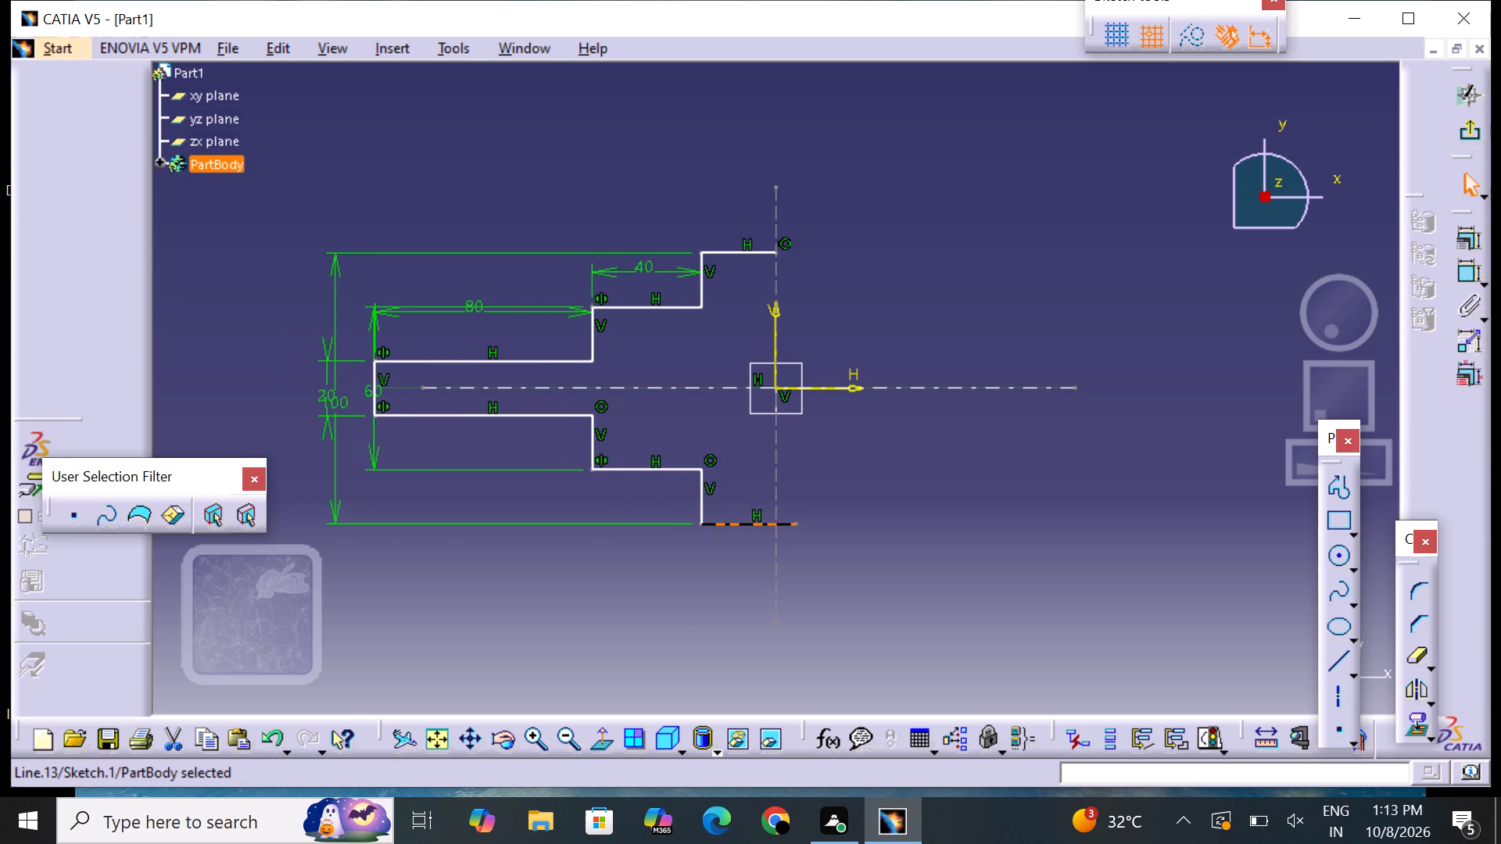
pyautogui.moveTo(764, 528); pyautogui.dragTo(760, 530)
pyautogui.click(804, 527)
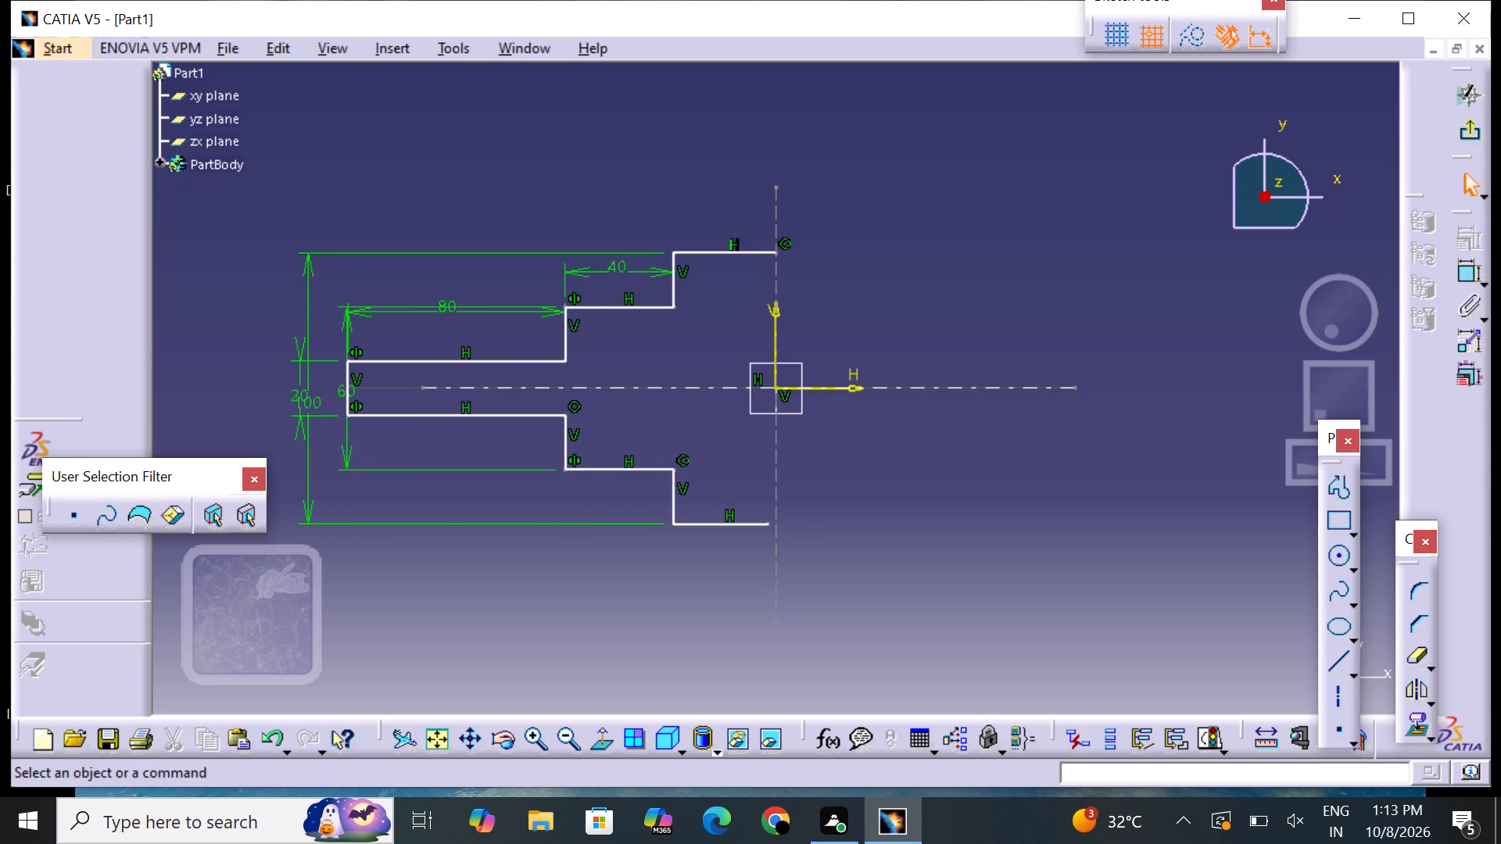
pyautogui.click(759, 524)
pyautogui.moveTo(765, 525); pyautogui.dragTo(777, 525)
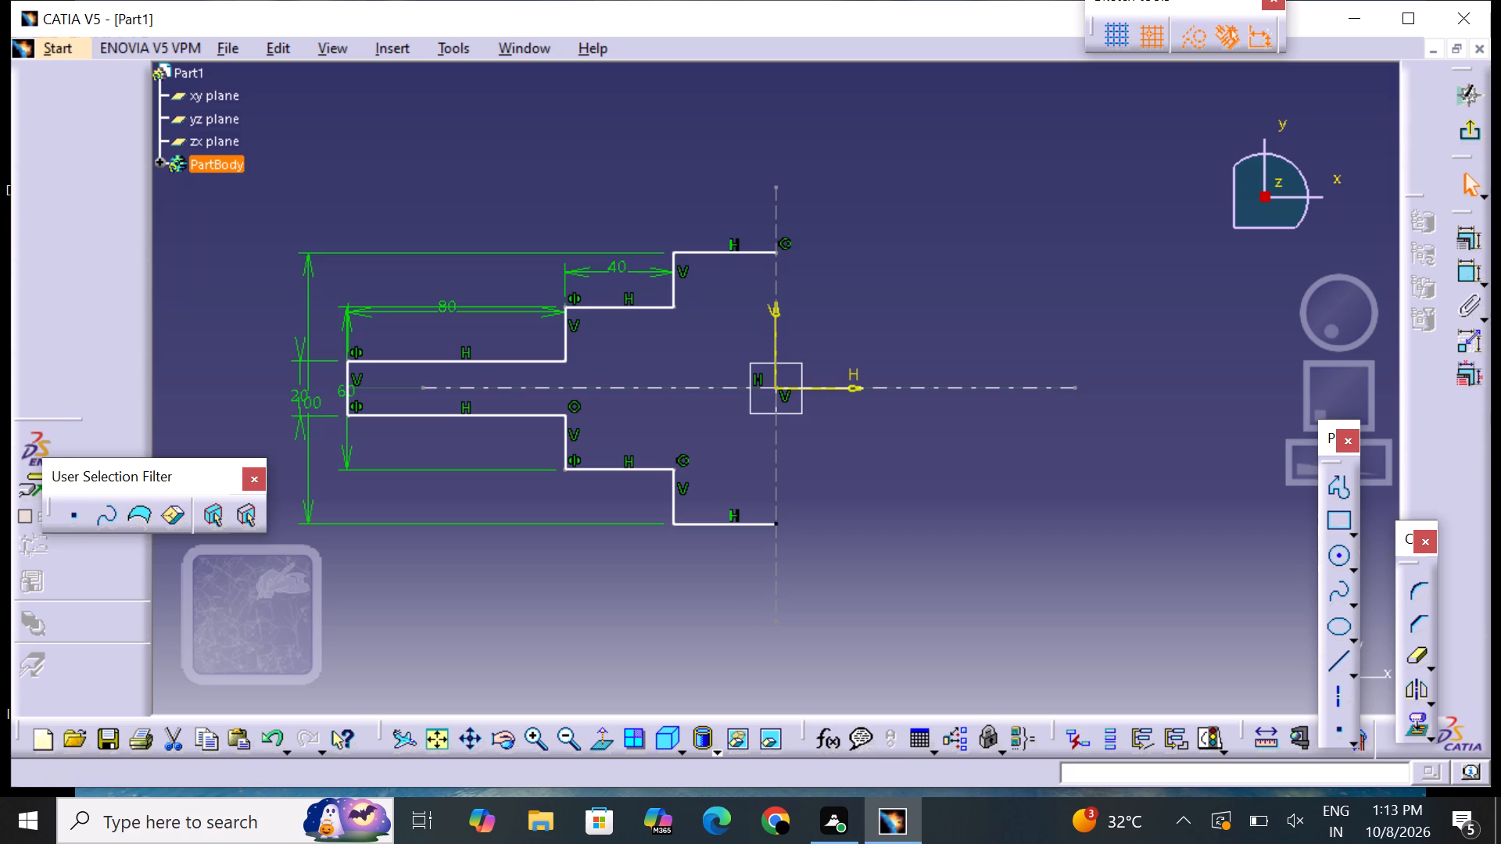
pyautogui.click(848, 519)
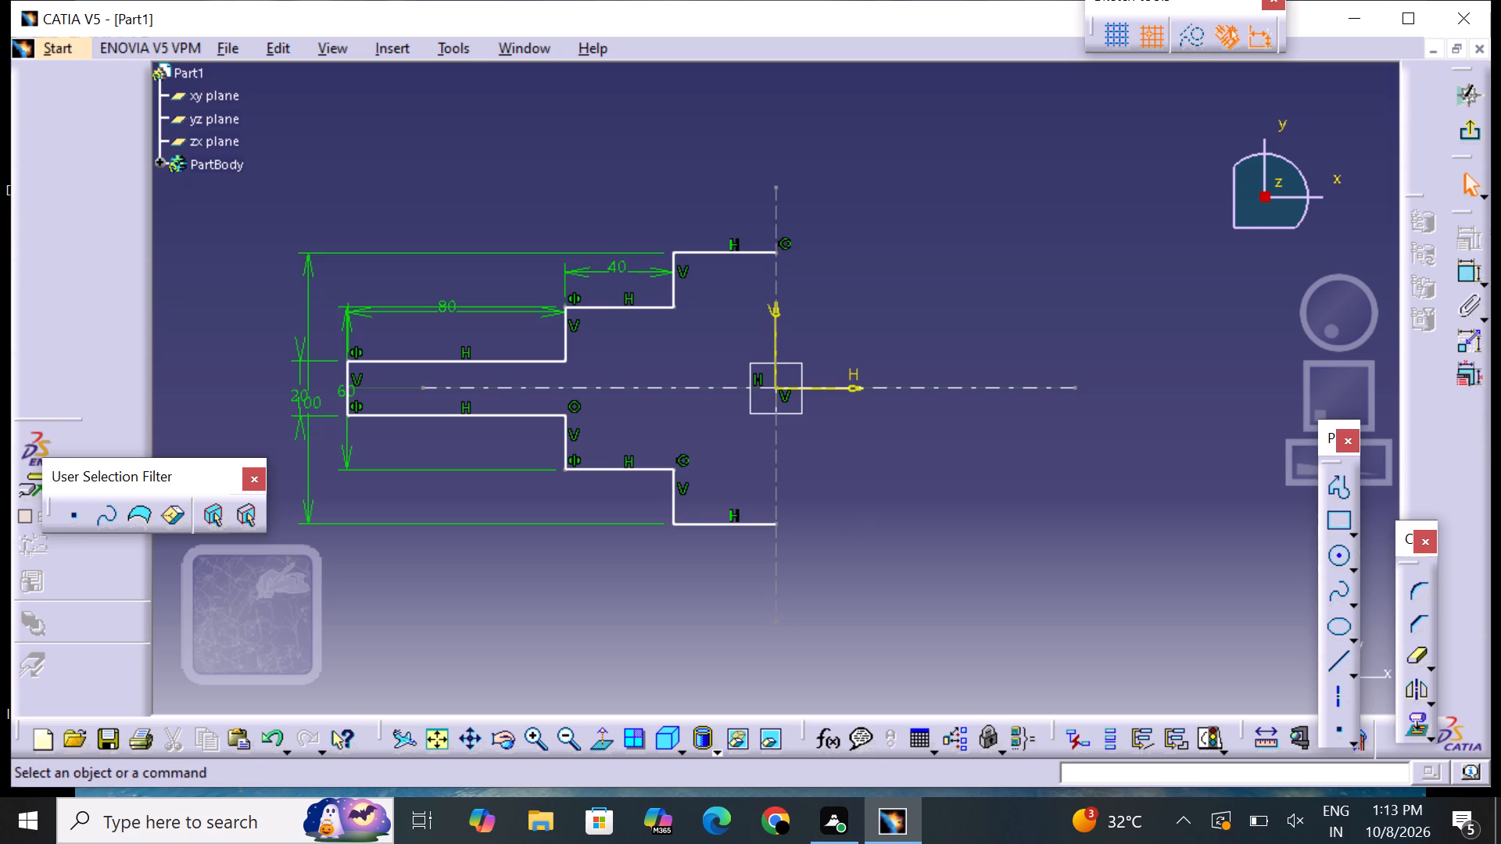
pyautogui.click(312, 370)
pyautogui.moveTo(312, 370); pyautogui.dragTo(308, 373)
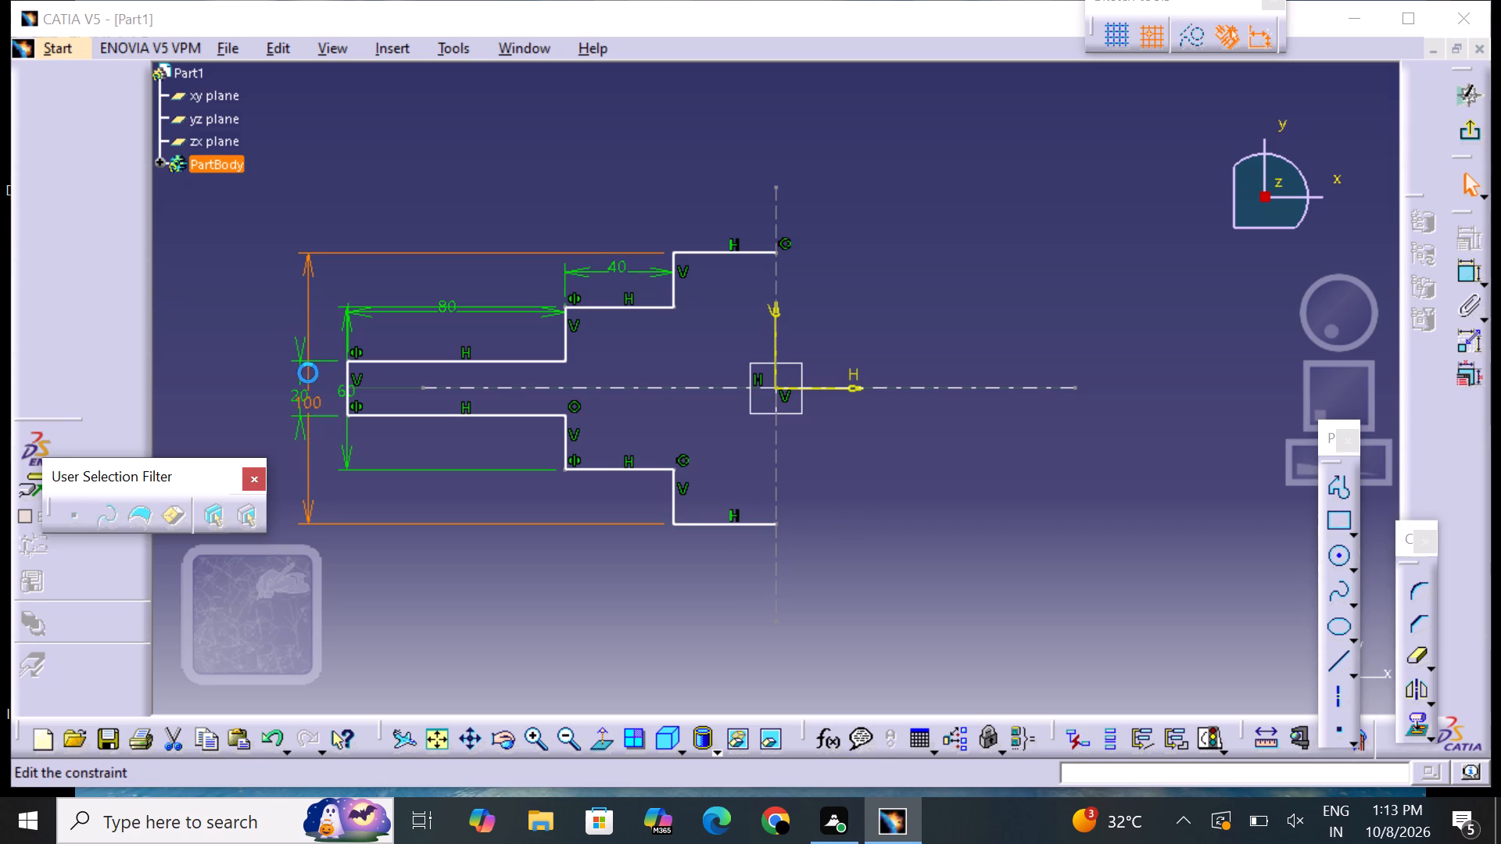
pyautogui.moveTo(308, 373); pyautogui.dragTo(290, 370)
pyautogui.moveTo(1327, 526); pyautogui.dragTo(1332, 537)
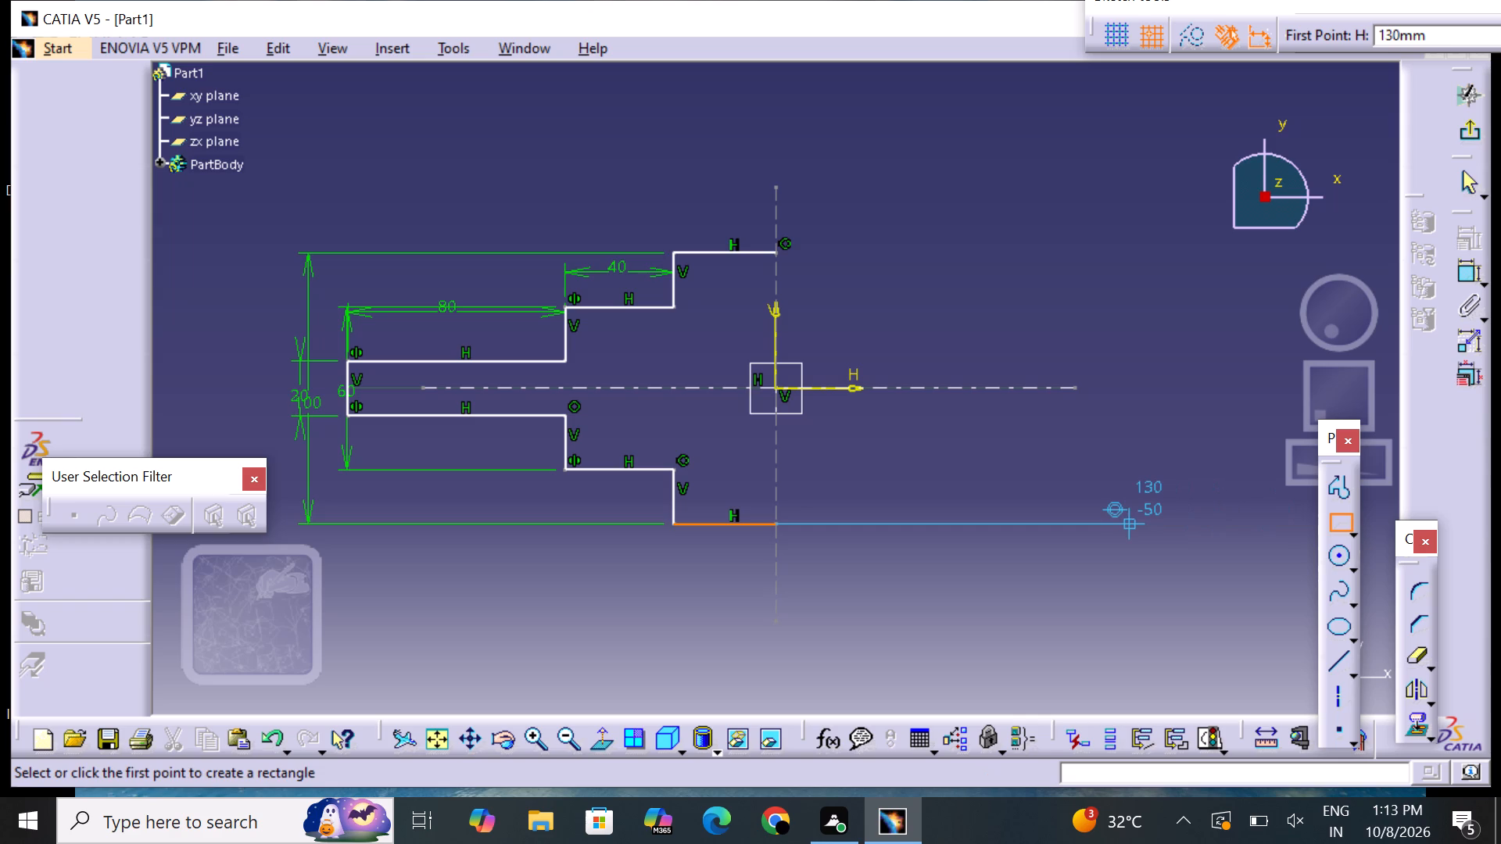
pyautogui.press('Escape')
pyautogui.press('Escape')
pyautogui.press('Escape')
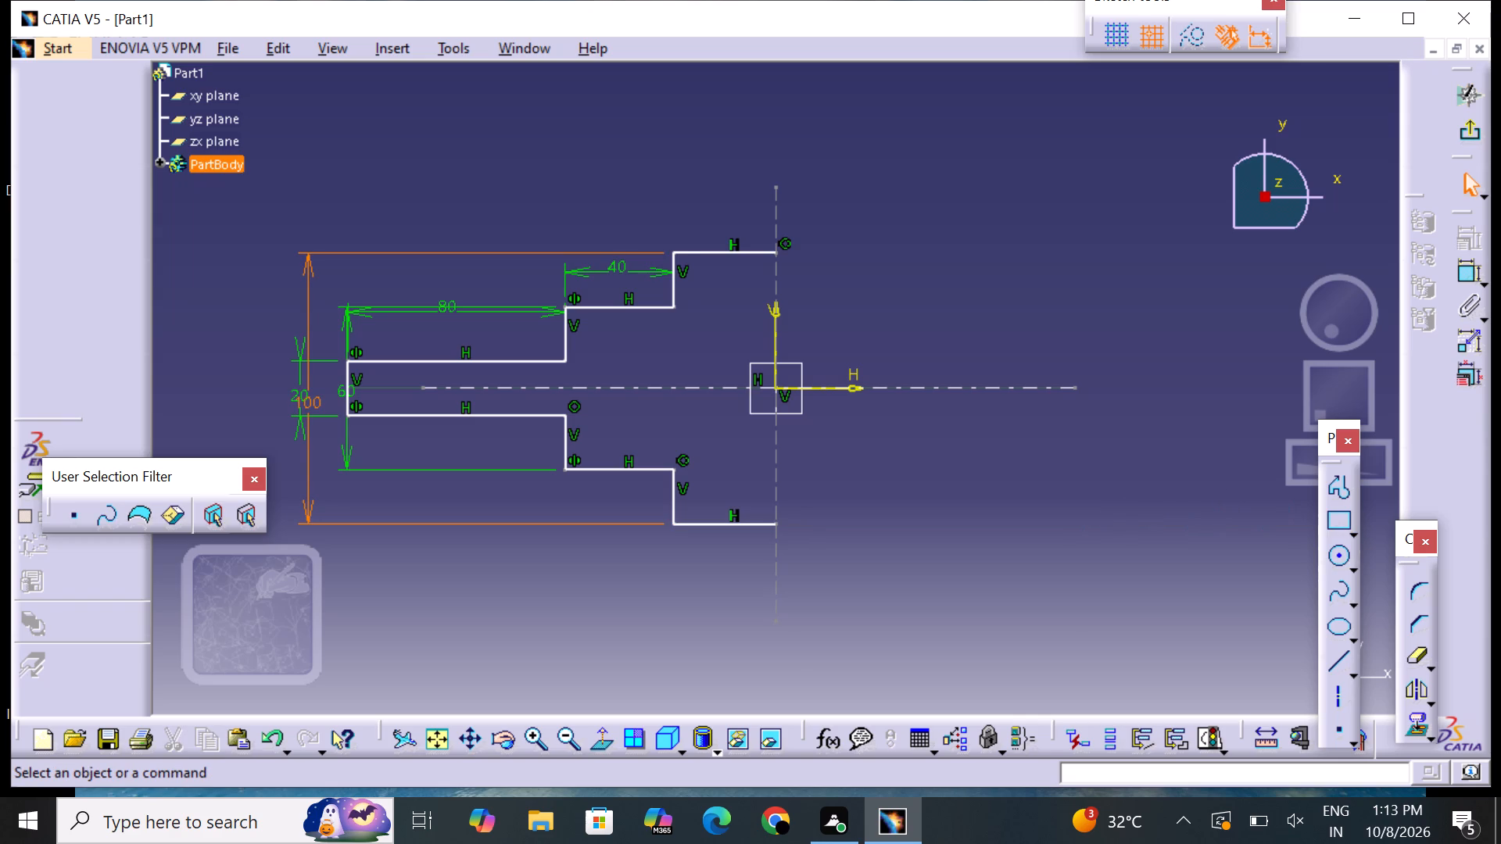
# Mirror the whole stepped half-profile about the vertical axis line.
pyautogui.moveTo(286, 207); pyautogui.dragTo(843, 578)
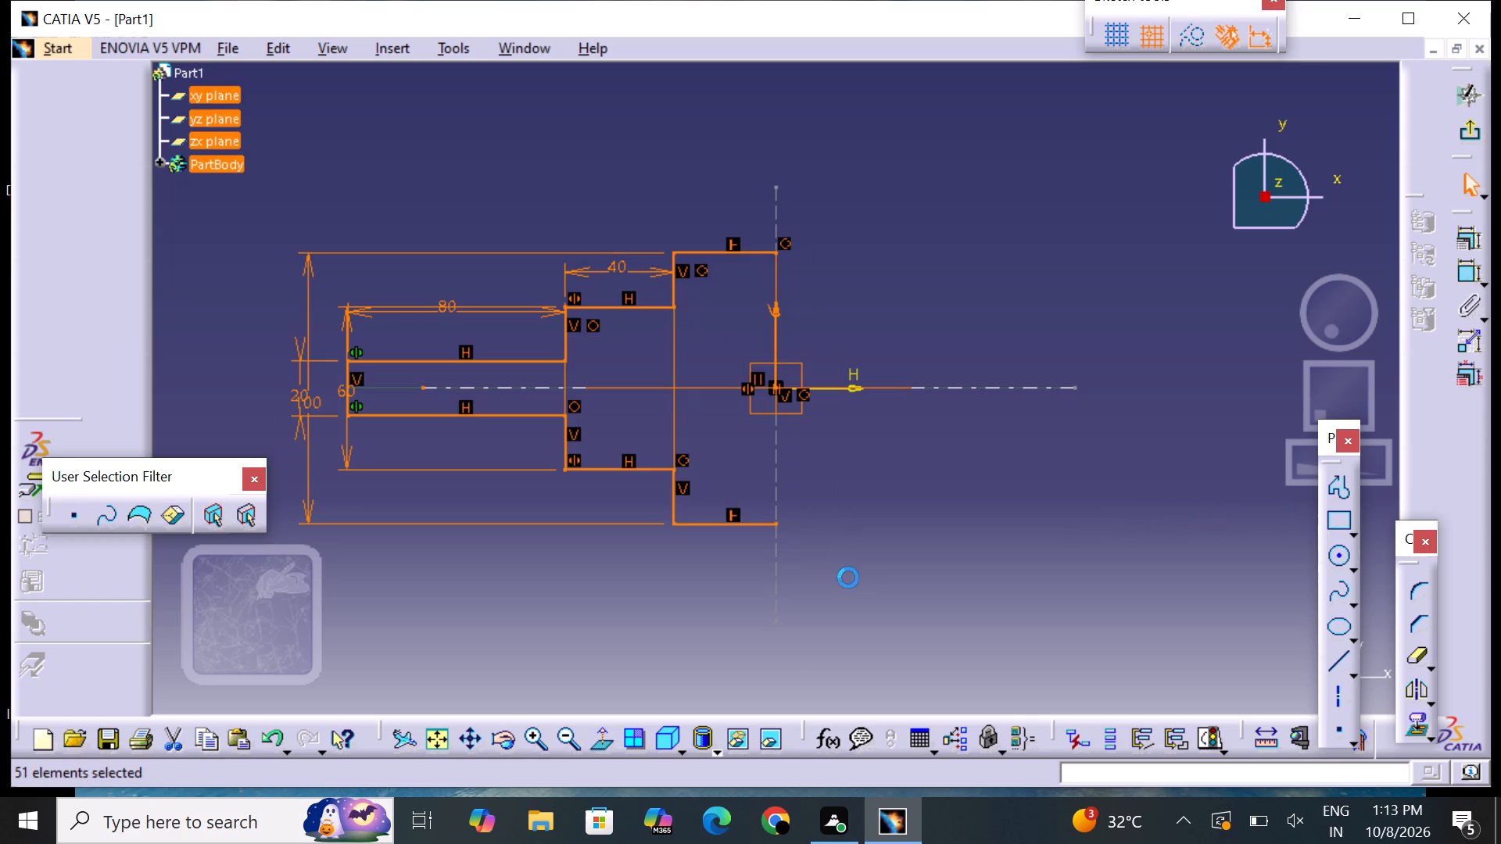
pyautogui.click(1407, 680)
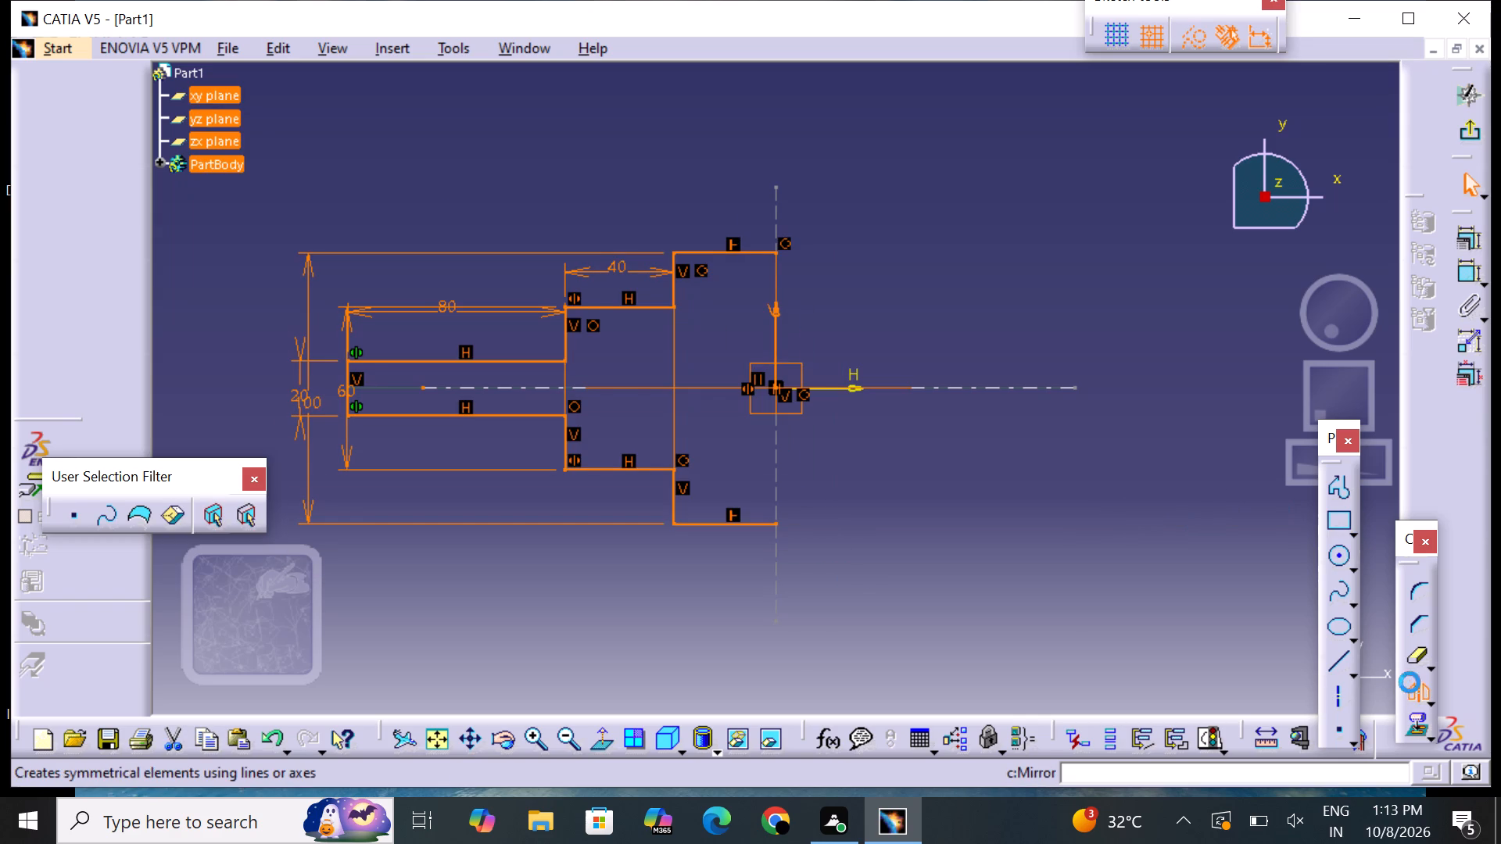
pyautogui.click(775, 199)
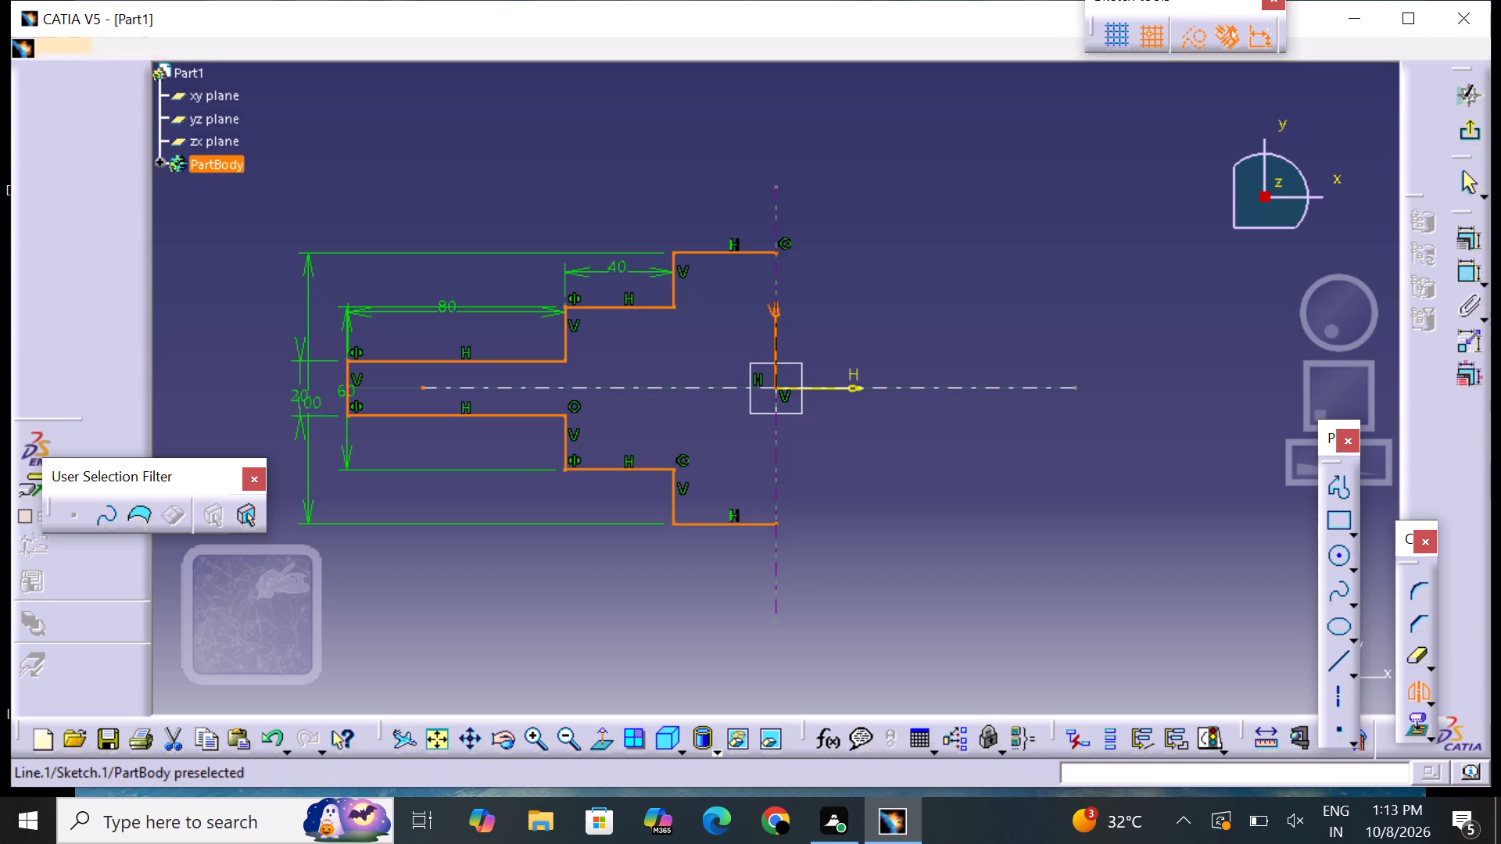
pyautogui.moveTo(1047, 645); pyautogui.dragTo(1051, 638)
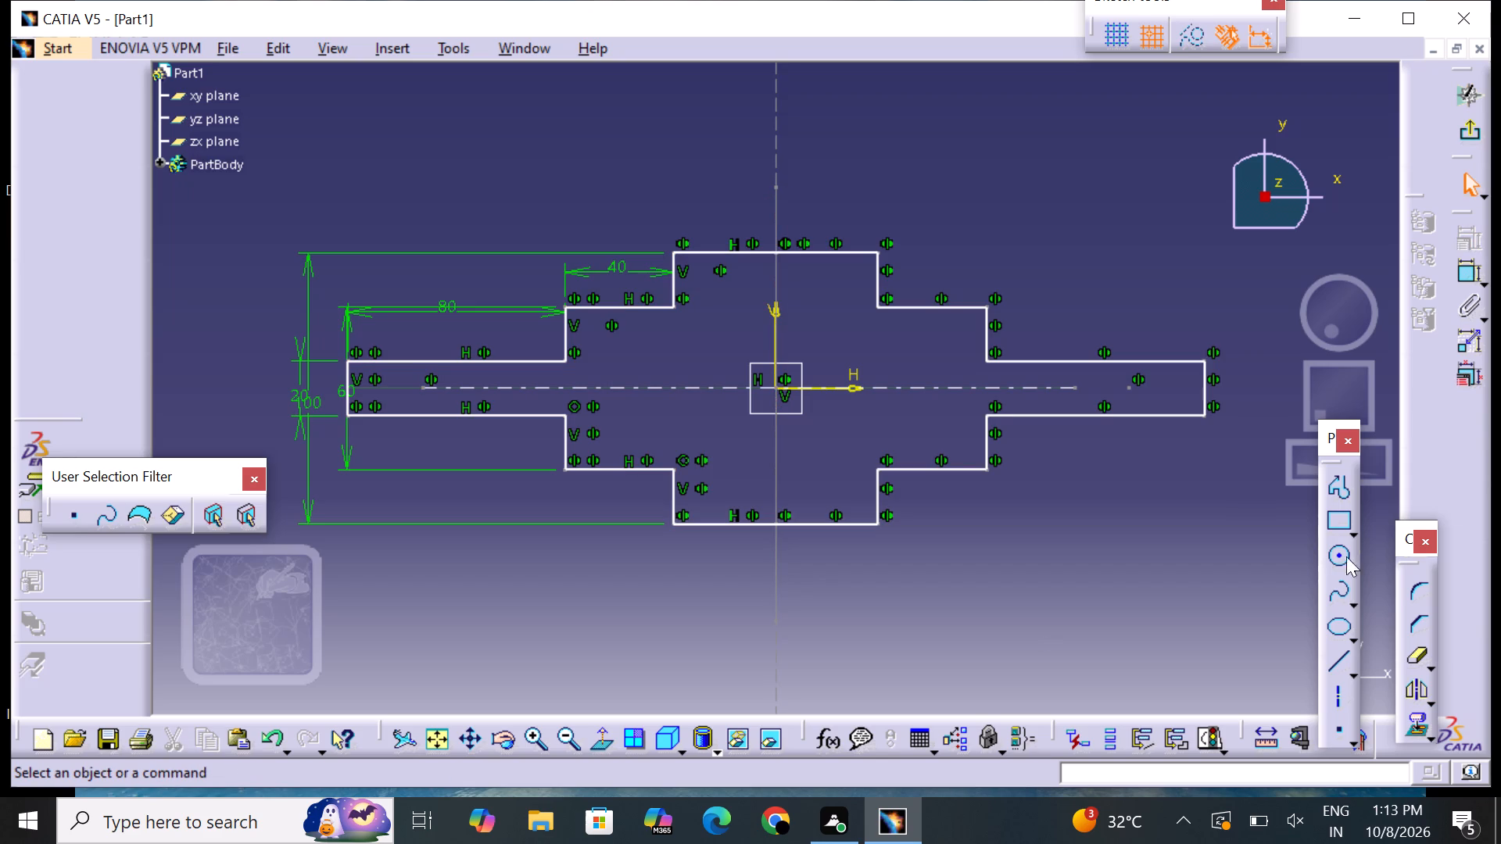
# Dimension the overall length between the two small end edges and set it to 300 mm.
pyautogui.click(1459, 274)
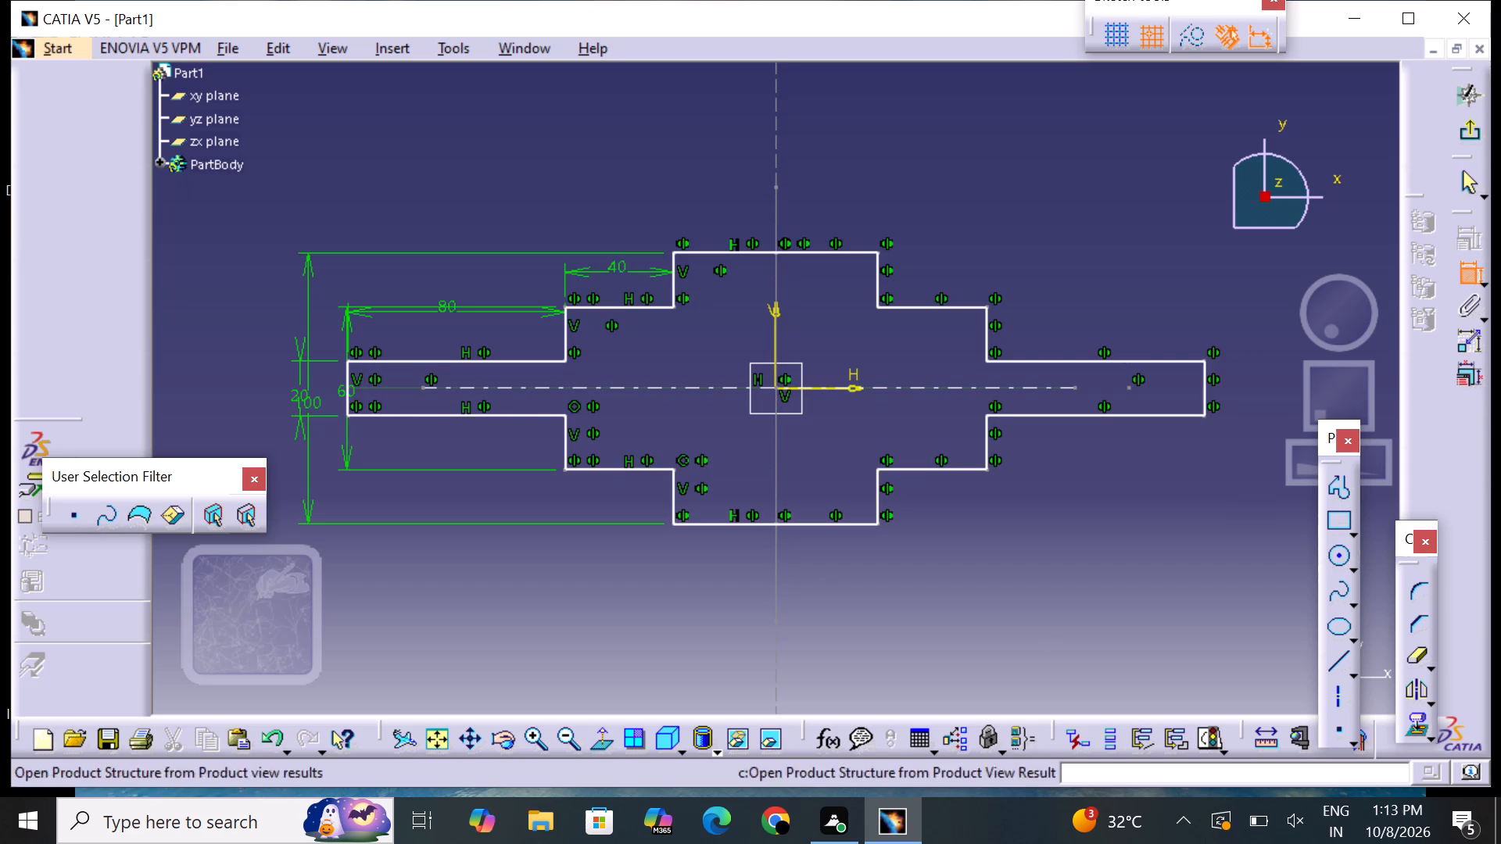
pyautogui.moveTo(347, 398); pyautogui.dragTo(403, 401)
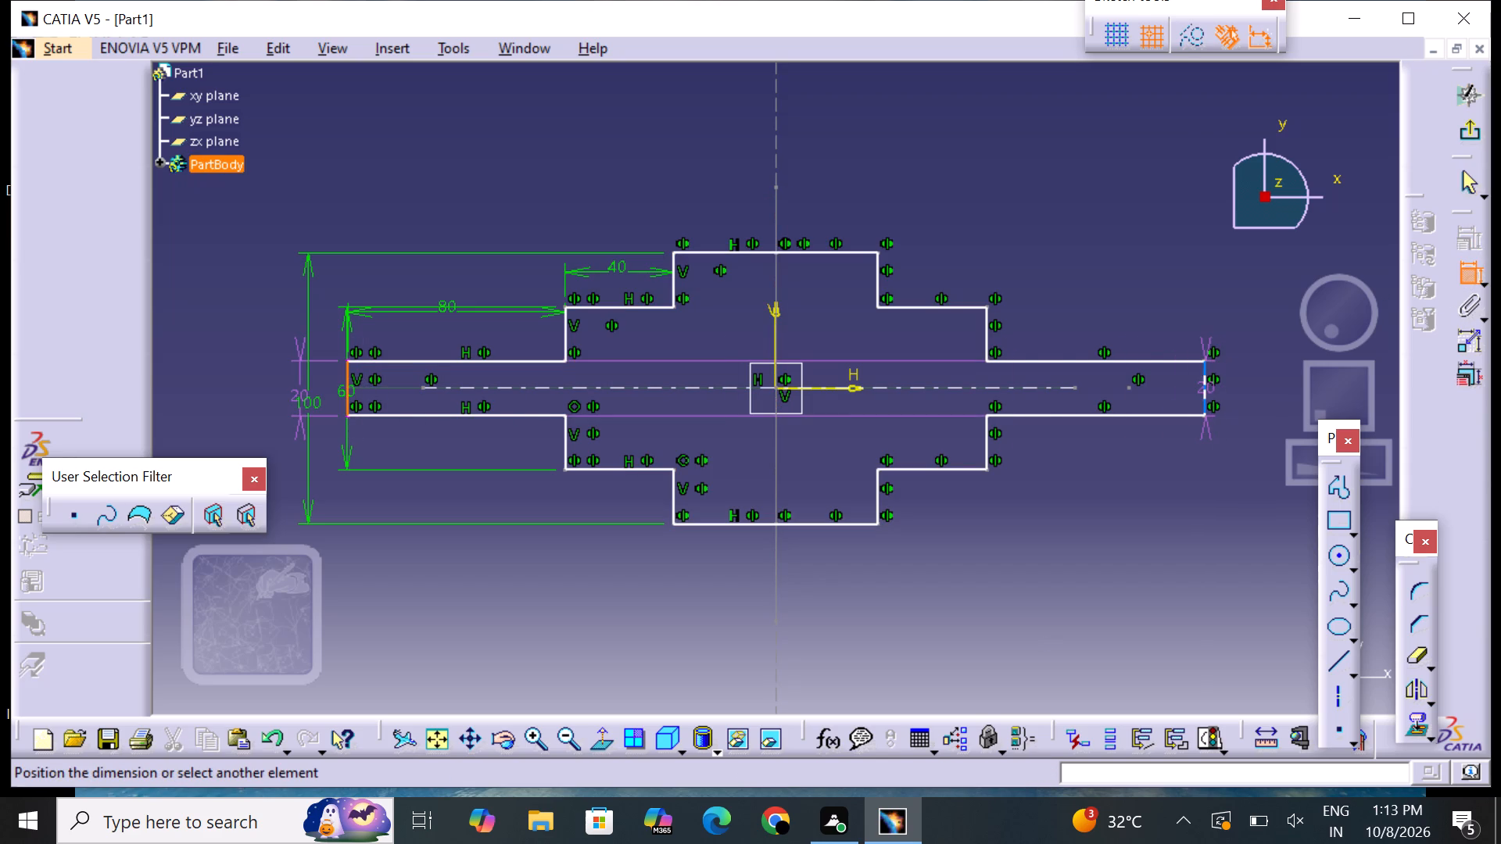
pyautogui.moveTo(1205, 389); pyautogui.dragTo(1185, 406)
pyautogui.click(735, 582)
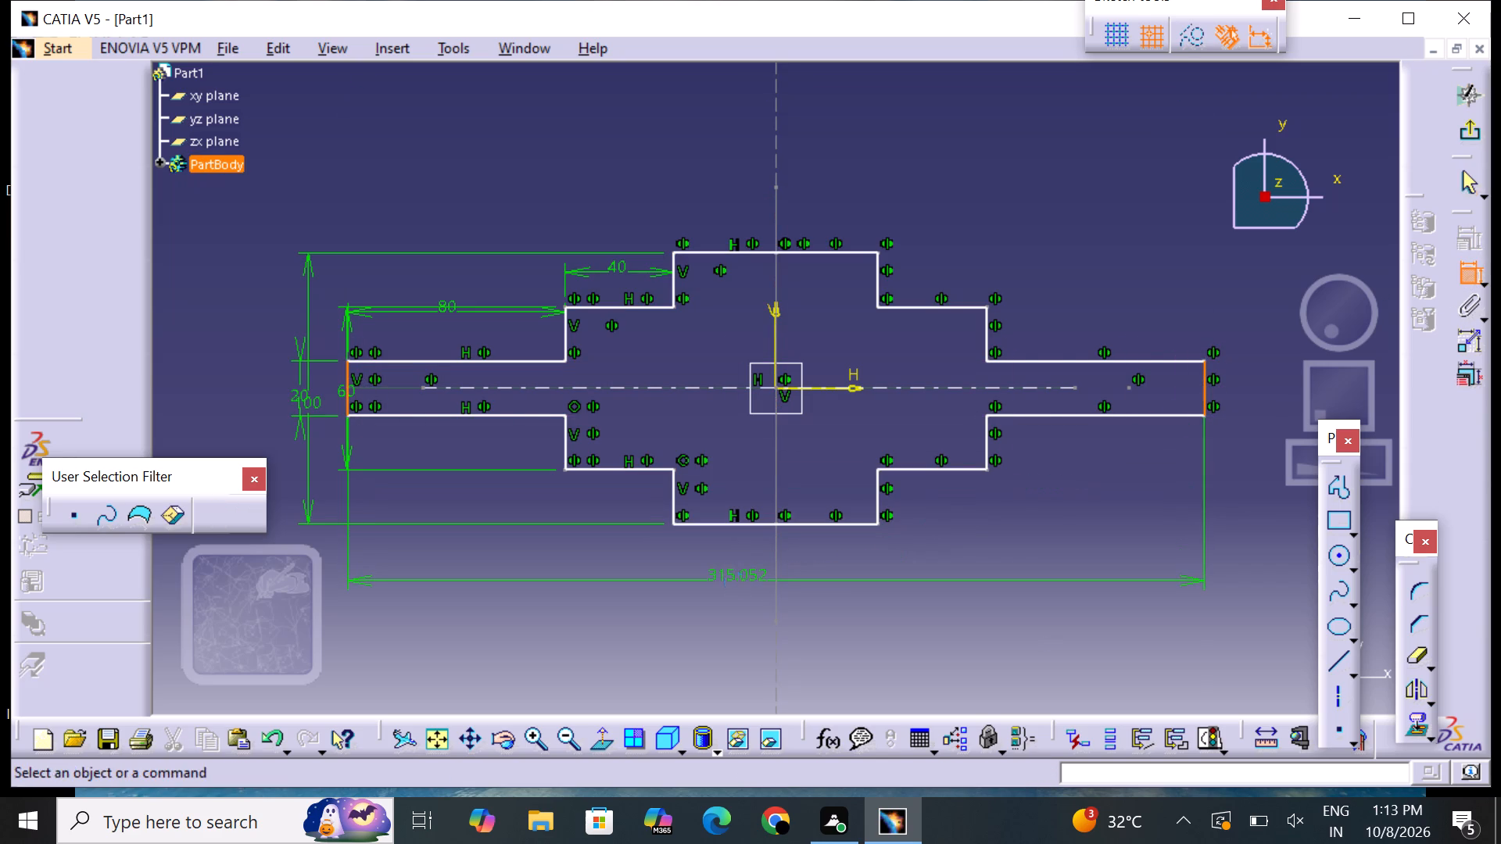
pyautogui.doubleClick(739, 571)
pyautogui.press('BackSpace')
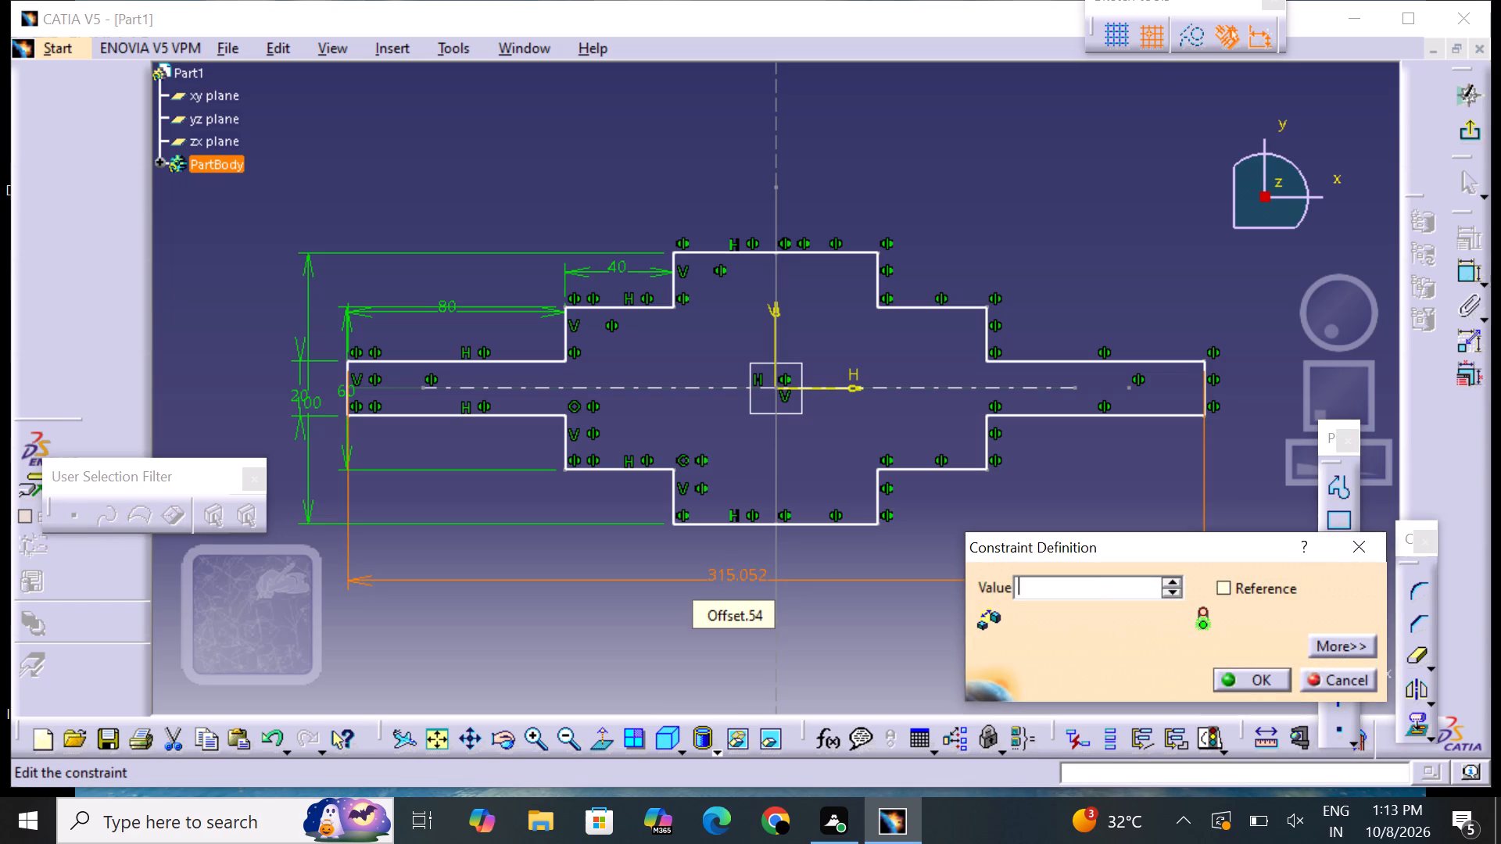
pyautogui.write('300')
pyautogui.press('Return')
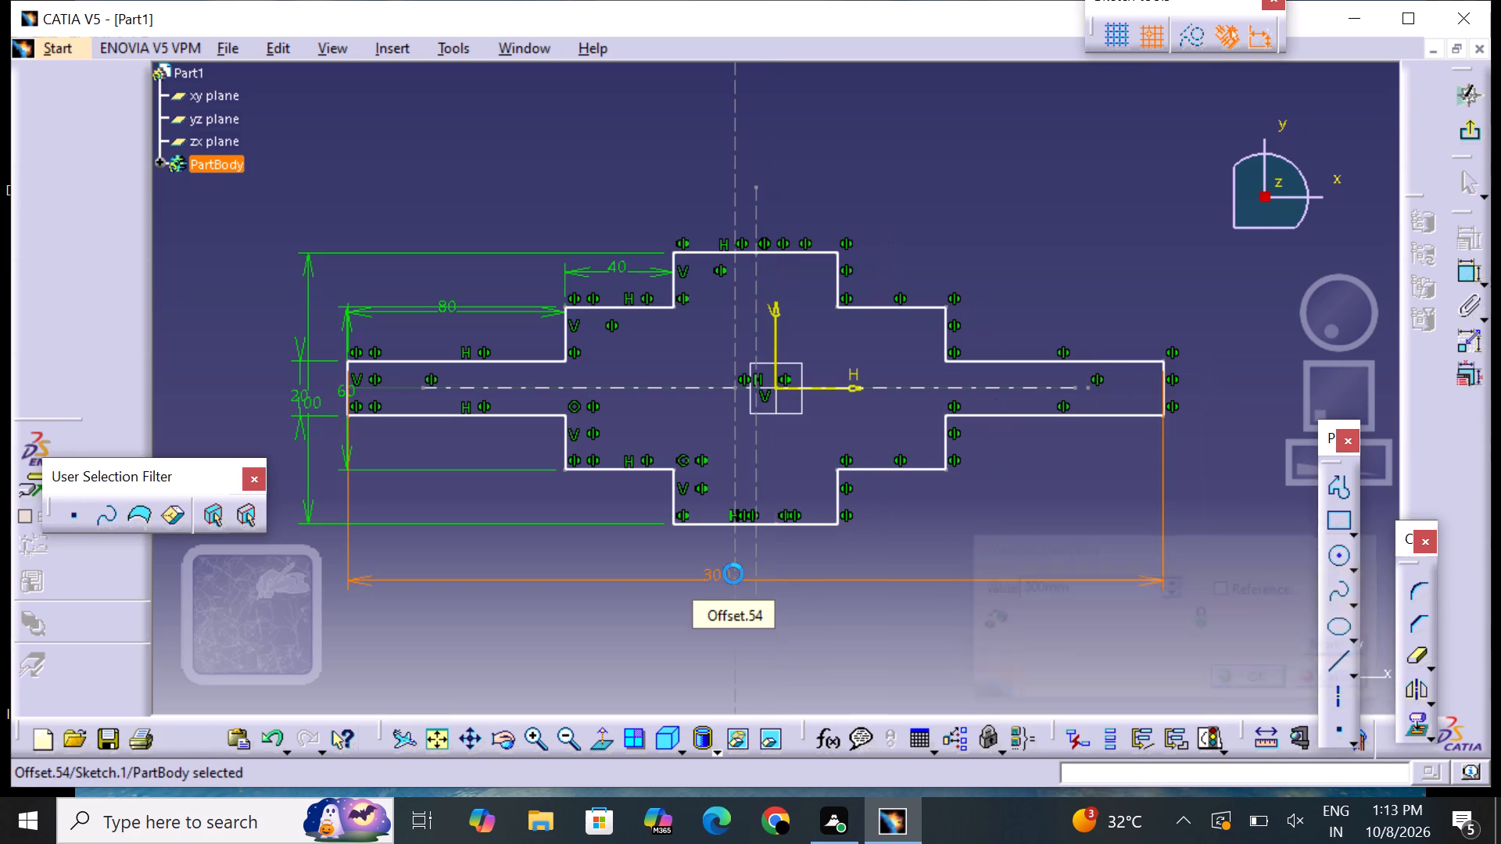
pyautogui.click(845, 638)
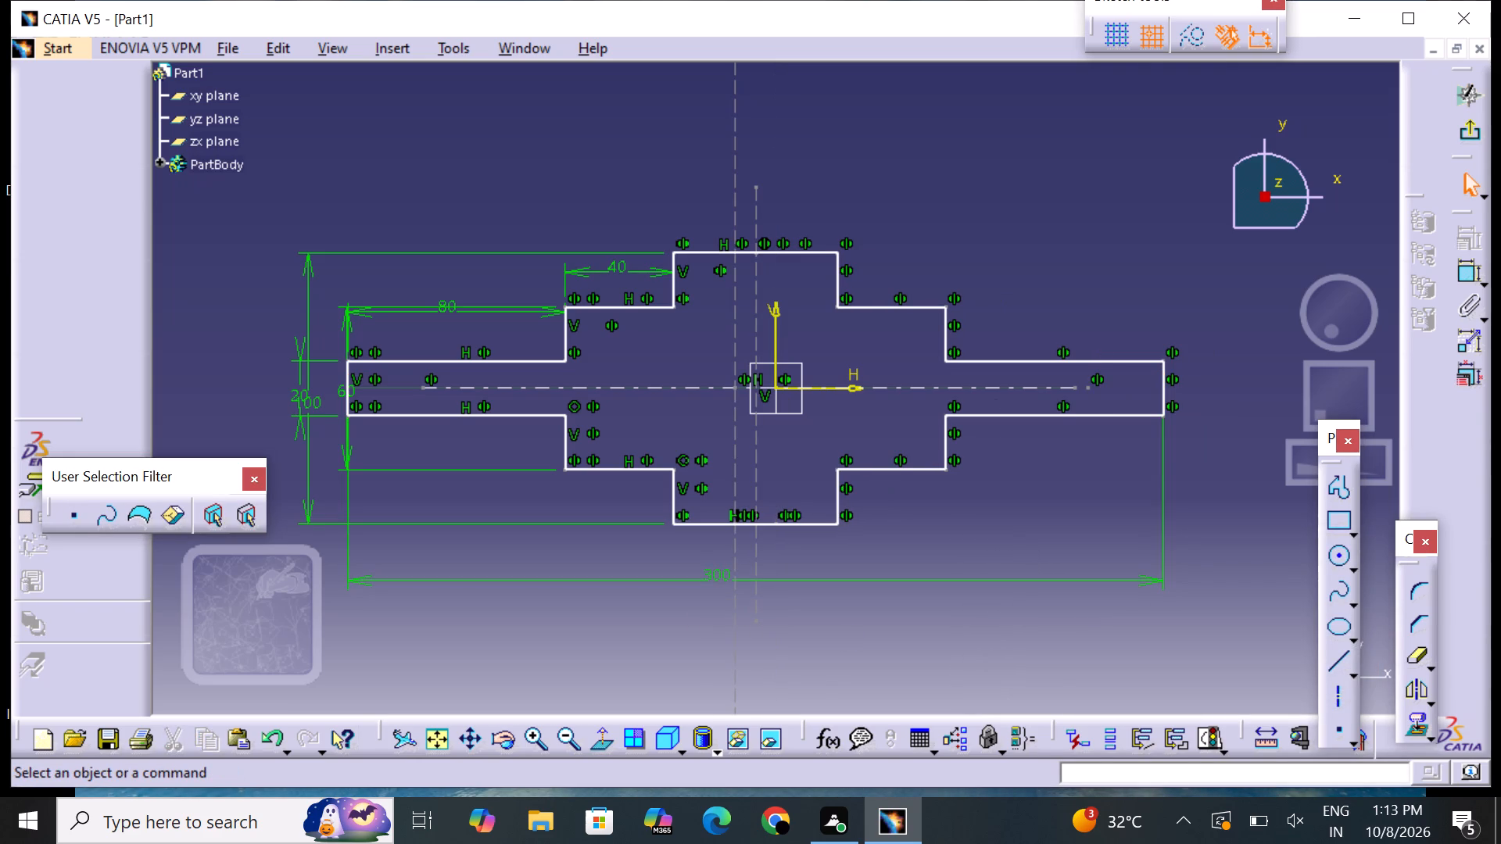
# Hide the extra full-height vertical line created by the mirror beside the vertical axis.
pyautogui.click(735, 451)
pyautogui.rightClick(735, 451)
pyautogui.click(812, 404)
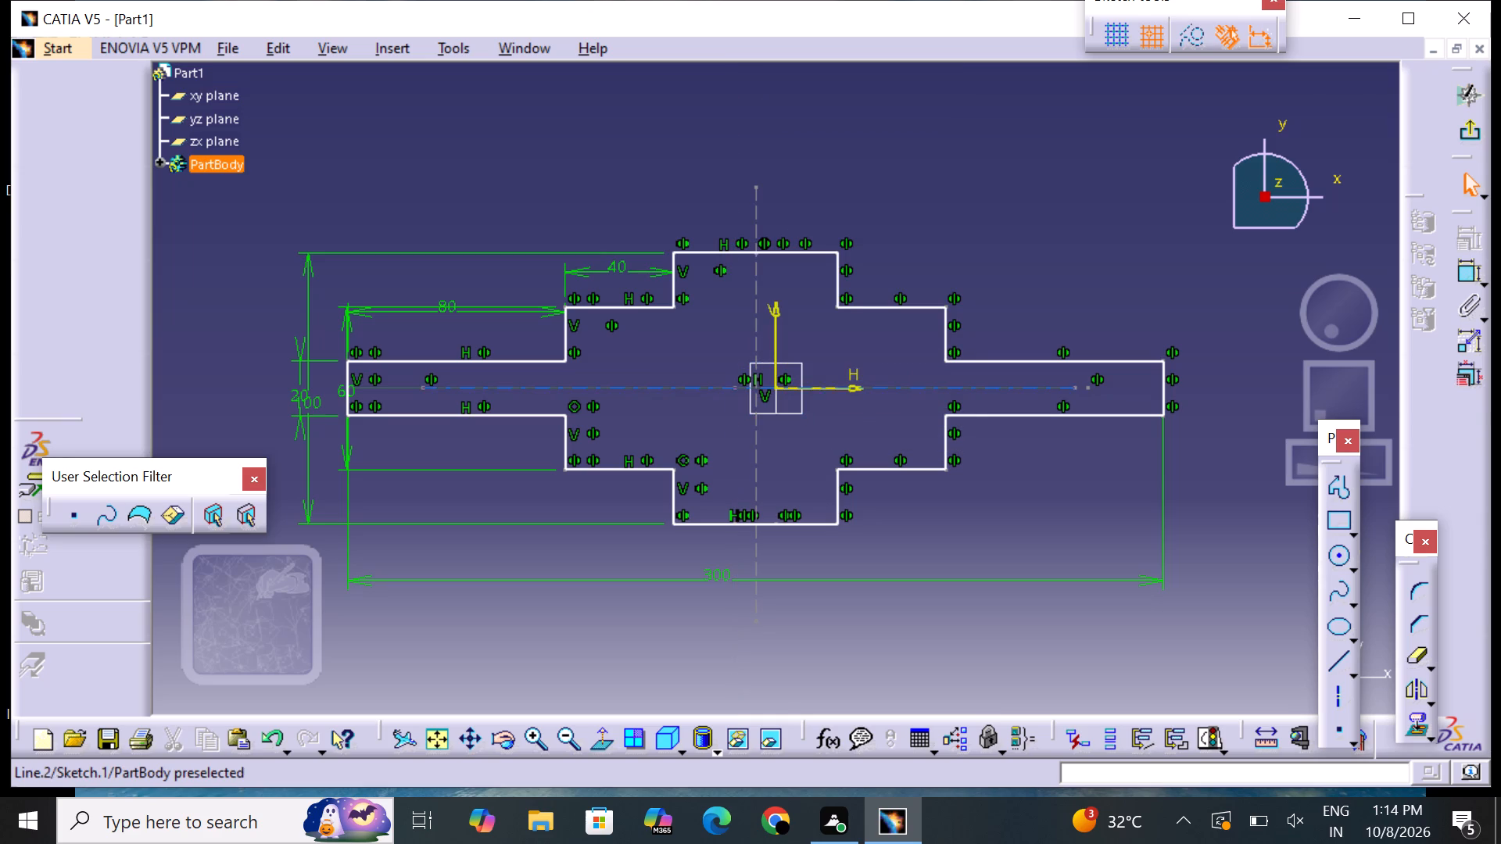
# Move the vertical axis line onto the sketch's V axis so the stepped profile is centred on the origin, and exit the sketch.
pyautogui.click(754, 435)
pyautogui.moveTo(754, 435); pyautogui.dragTo(789, 438)
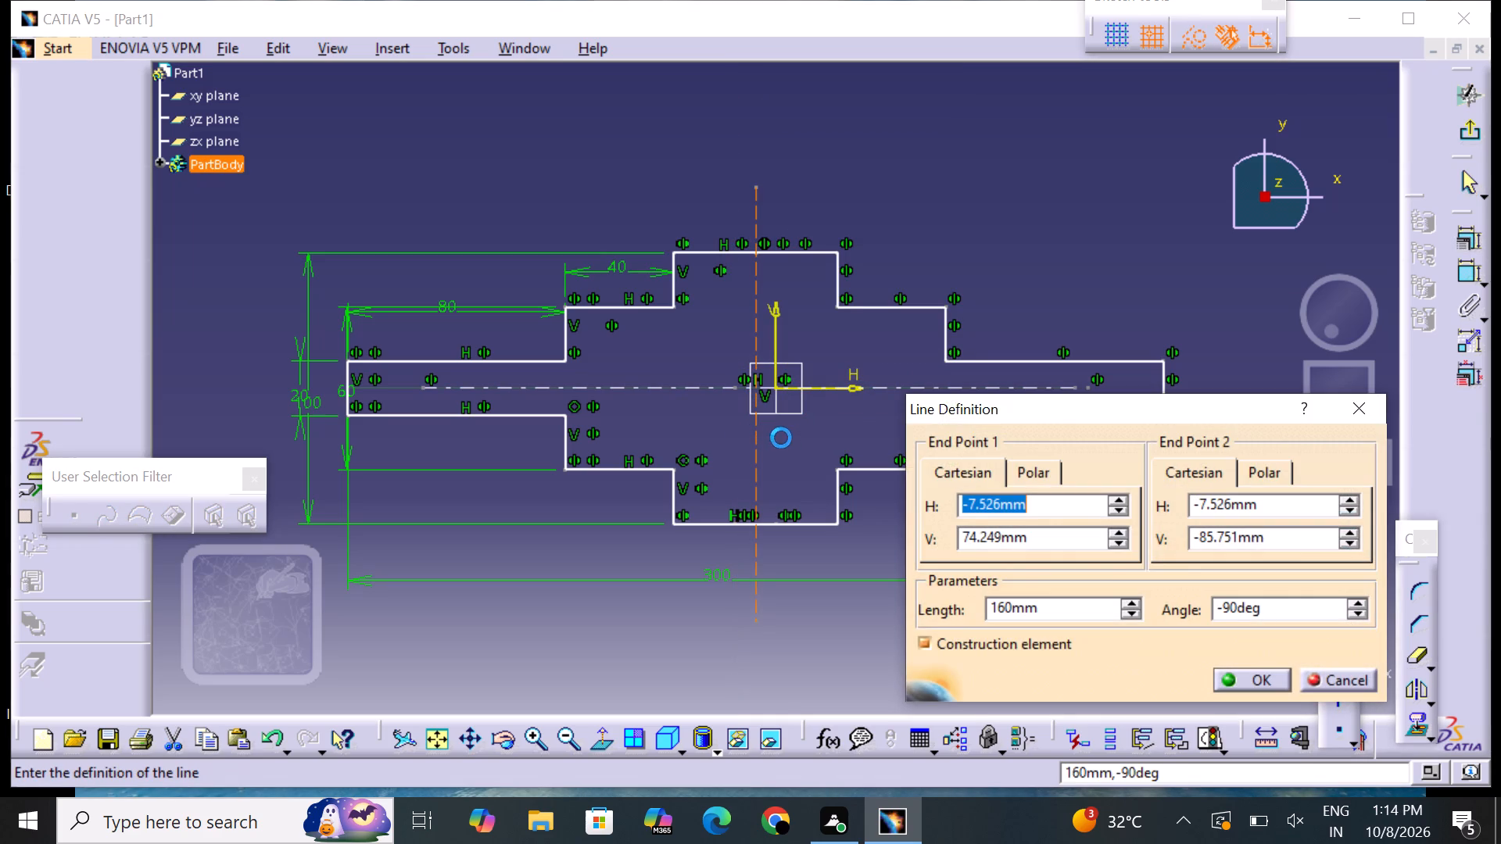
pyautogui.click(1338, 392)
pyautogui.click(1355, 399)
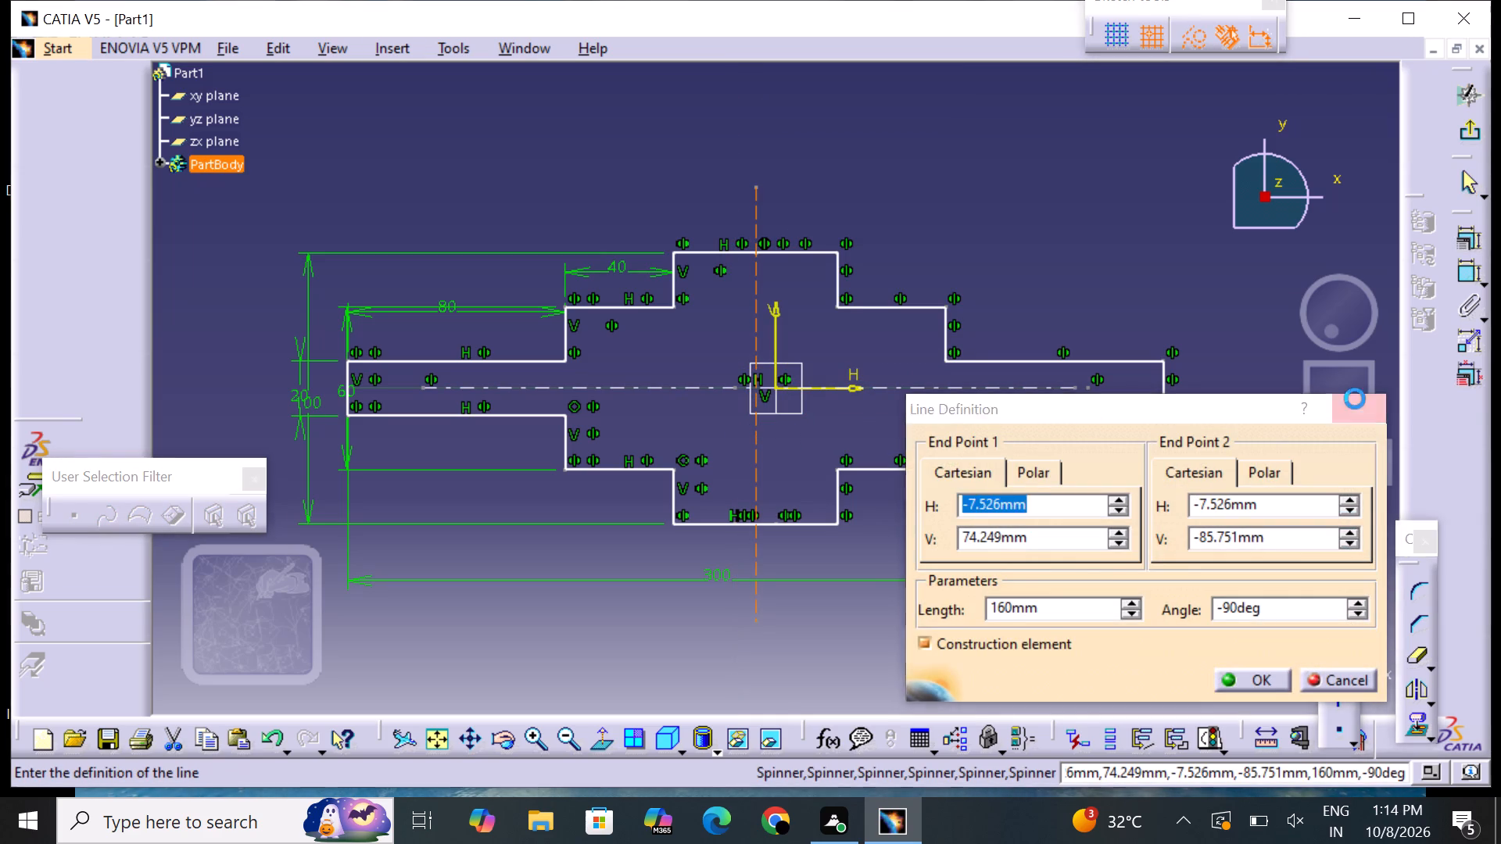
pyautogui.click(1355, 399)
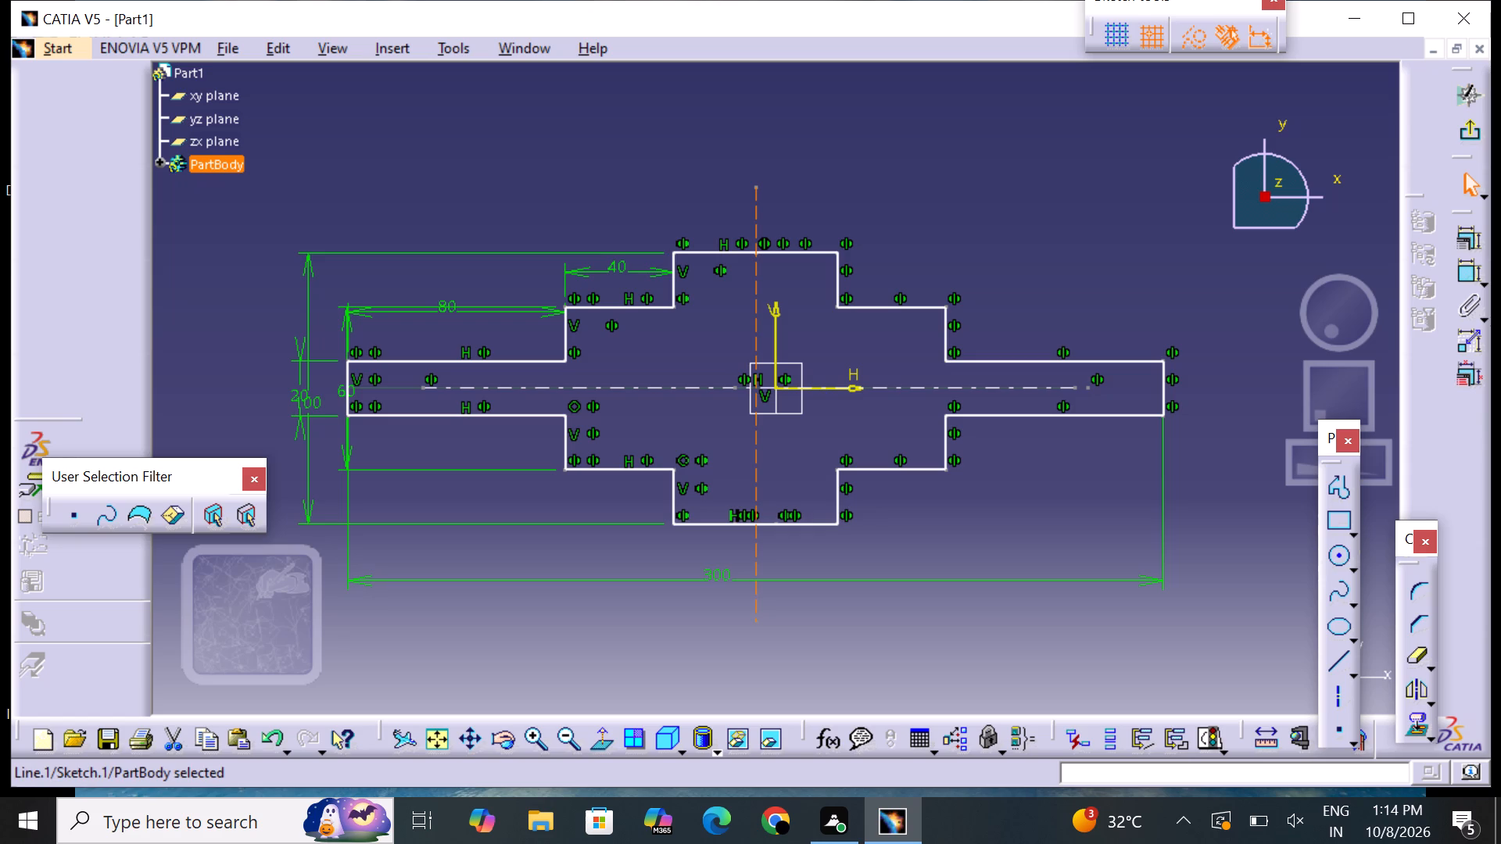
pyautogui.click(755, 457)
pyautogui.moveTo(754, 447); pyautogui.dragTo(778, 445)
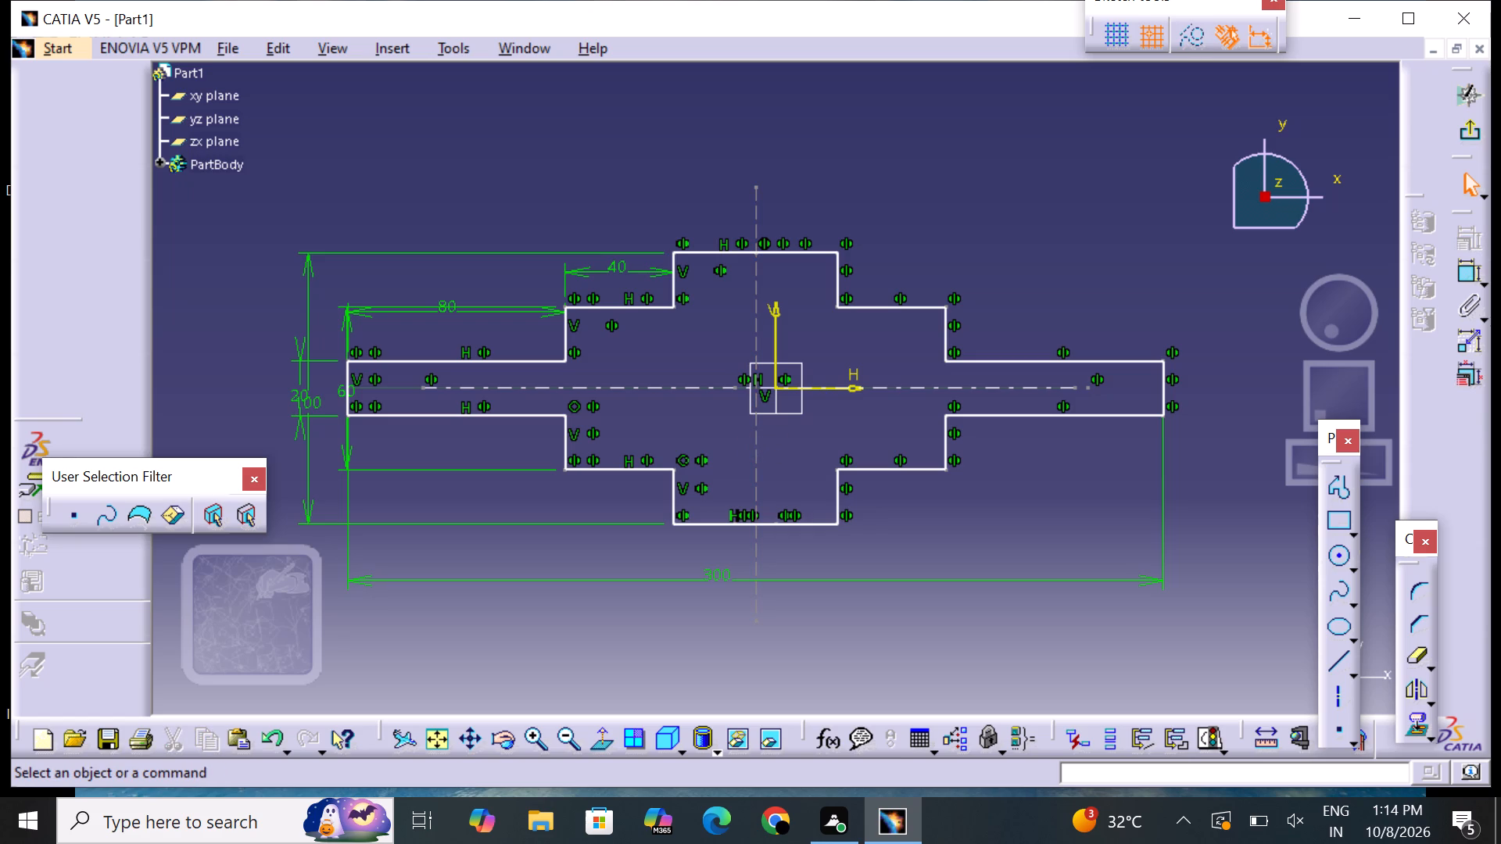
pyautogui.click(793, 449)
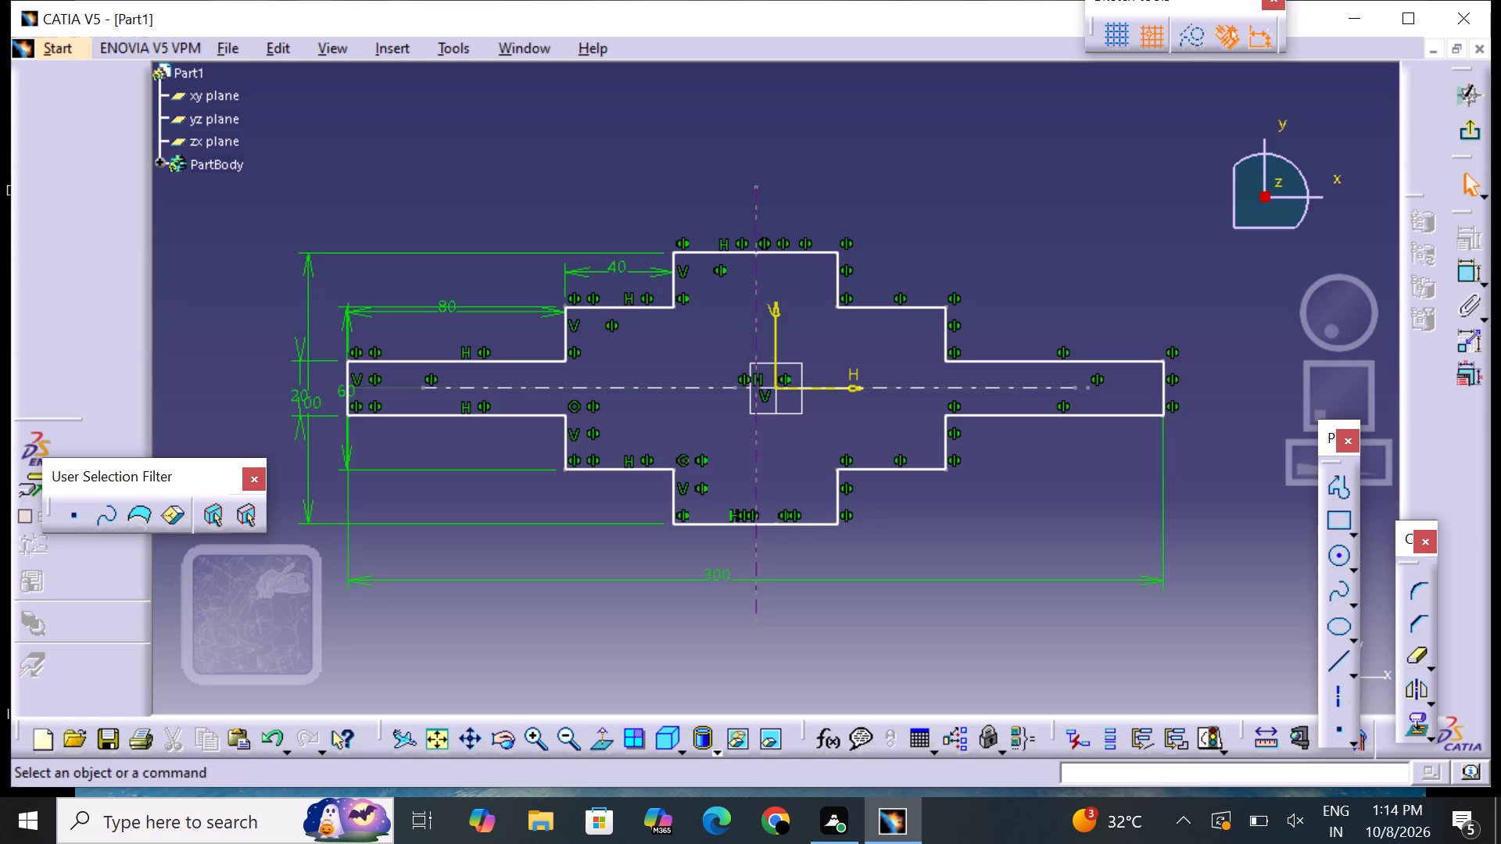
pyautogui.click(754, 474)
pyautogui.moveTo(752, 449); pyautogui.dragTo(778, 448)
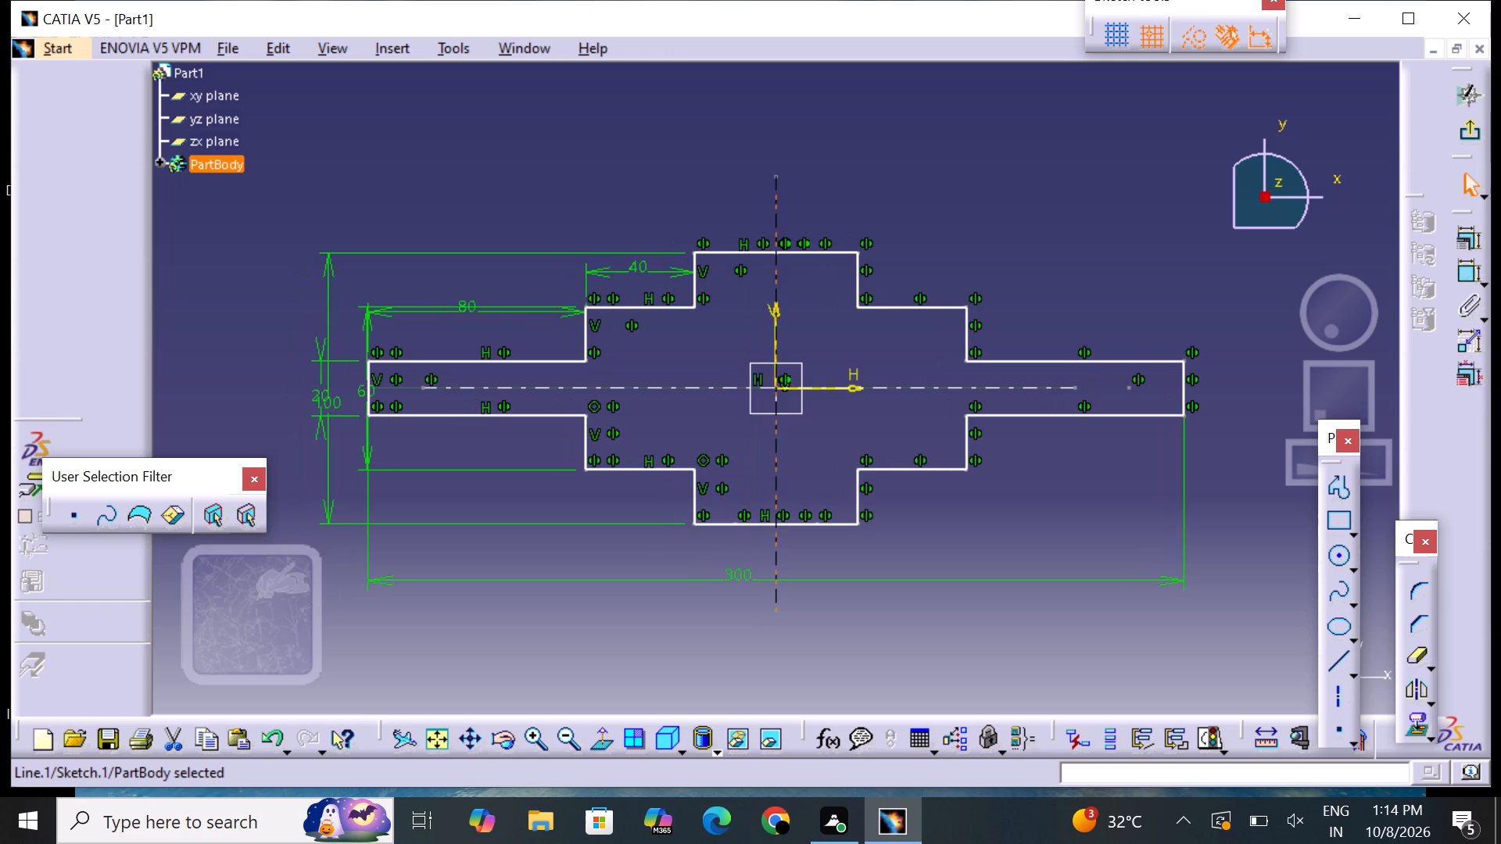
pyautogui.moveTo(778, 448); pyautogui.dragTo(779, 448)
pyautogui.click(841, 660)
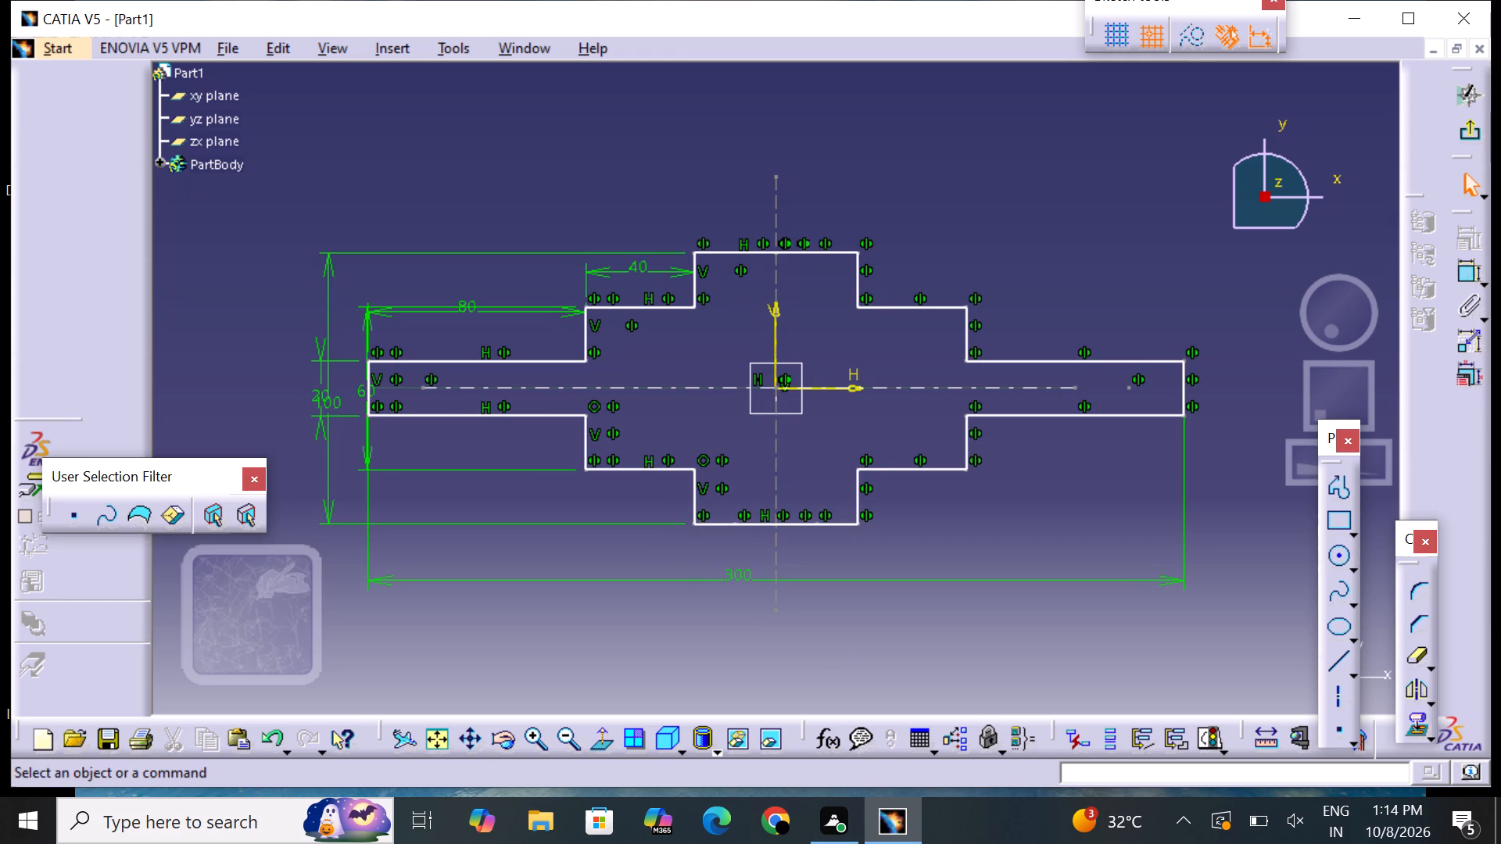
pyautogui.click(1474, 137)
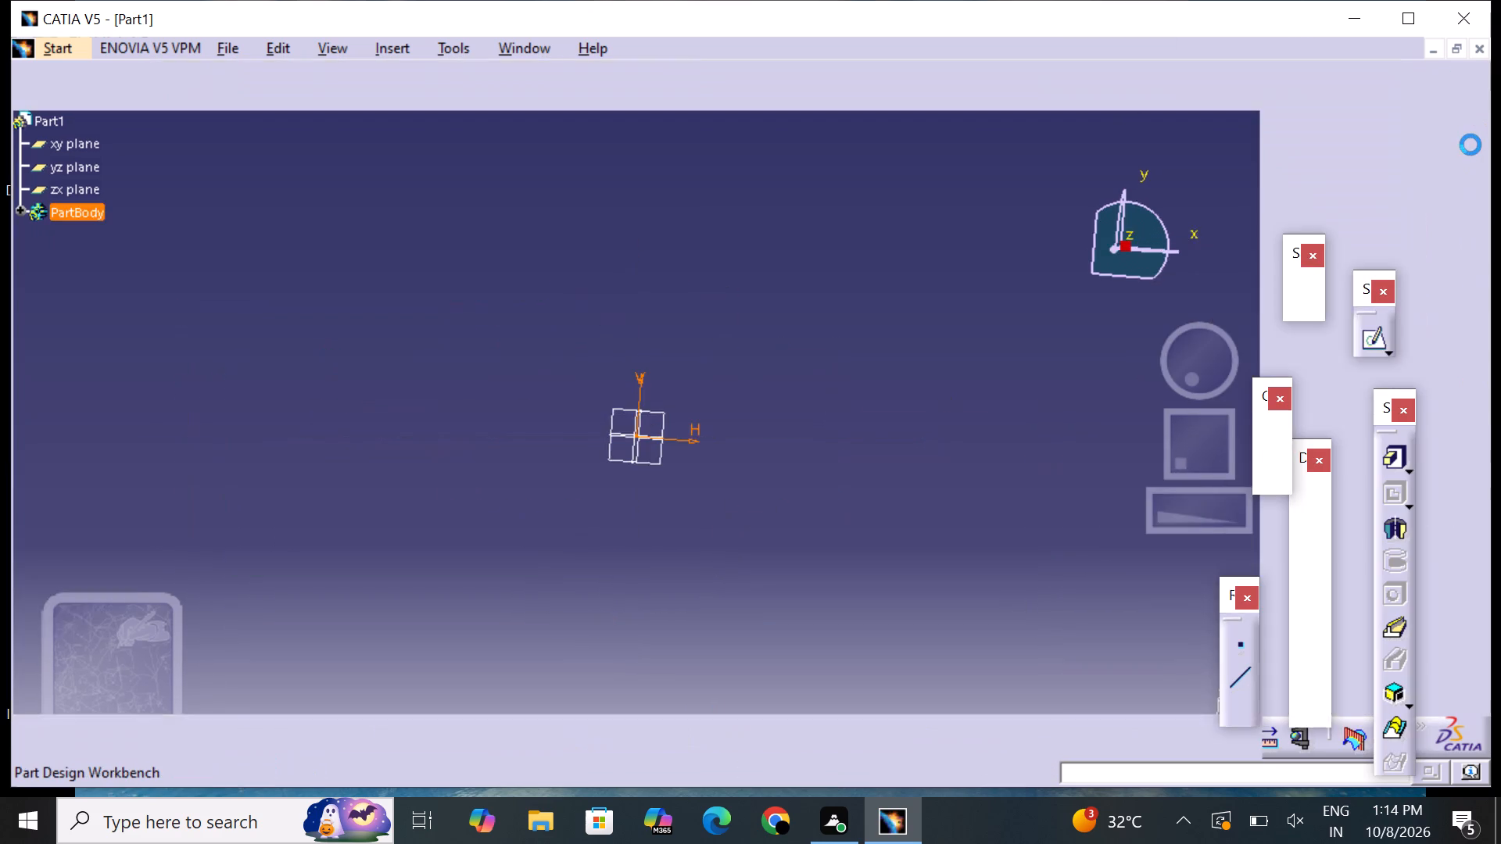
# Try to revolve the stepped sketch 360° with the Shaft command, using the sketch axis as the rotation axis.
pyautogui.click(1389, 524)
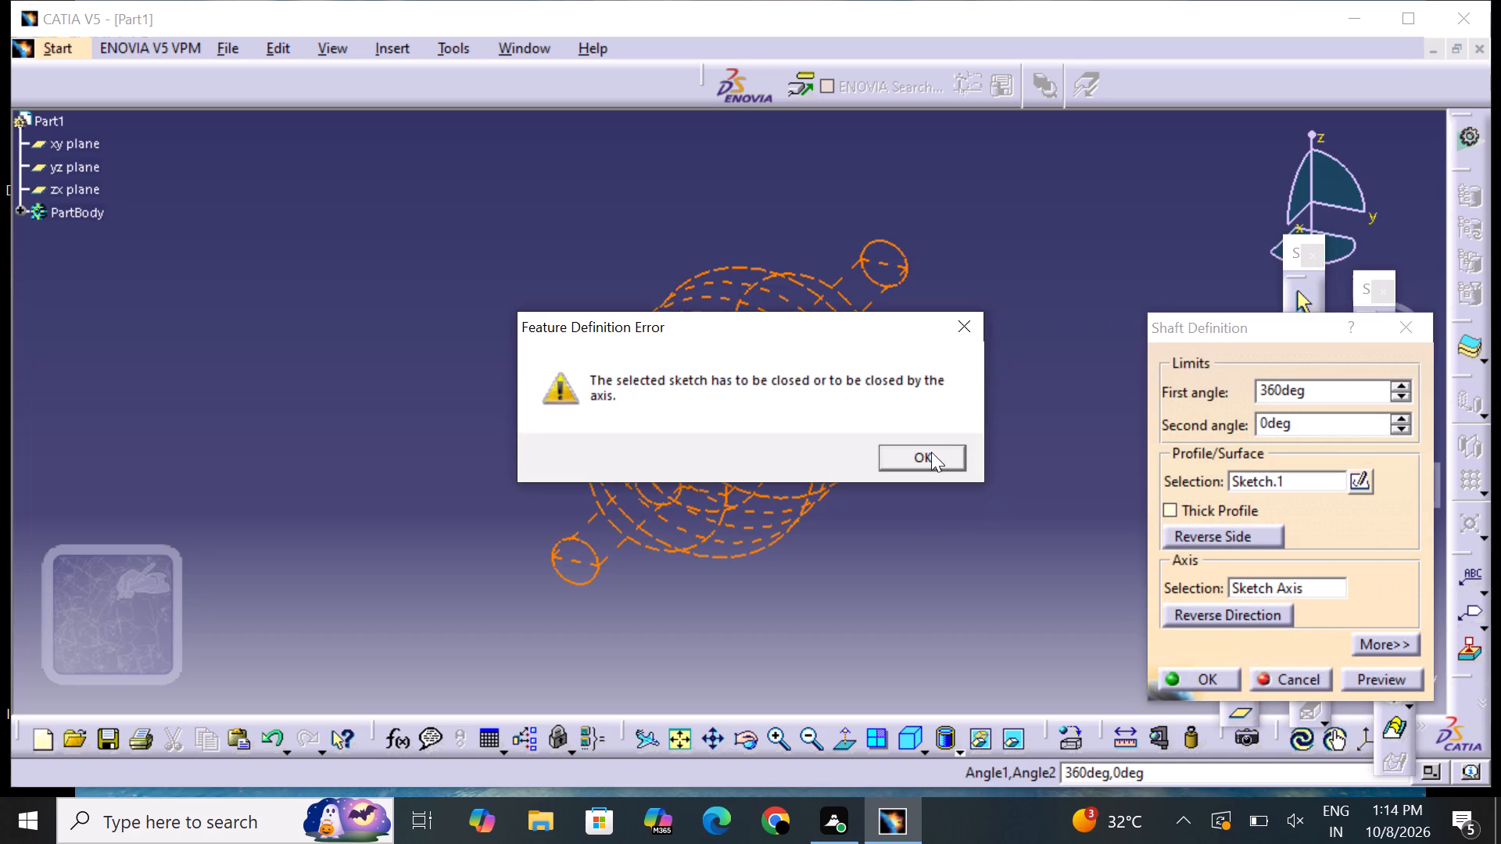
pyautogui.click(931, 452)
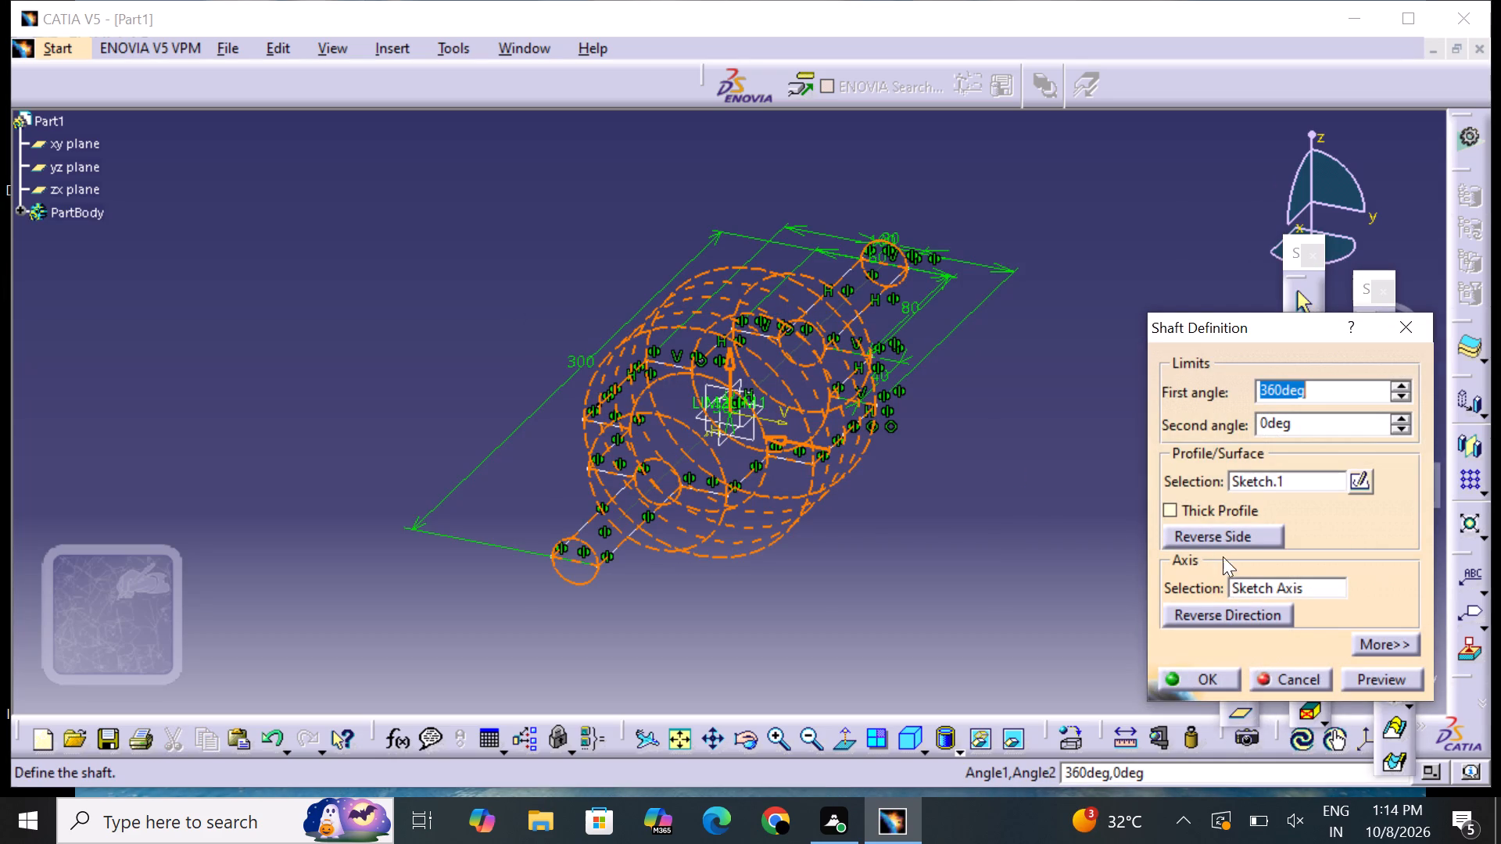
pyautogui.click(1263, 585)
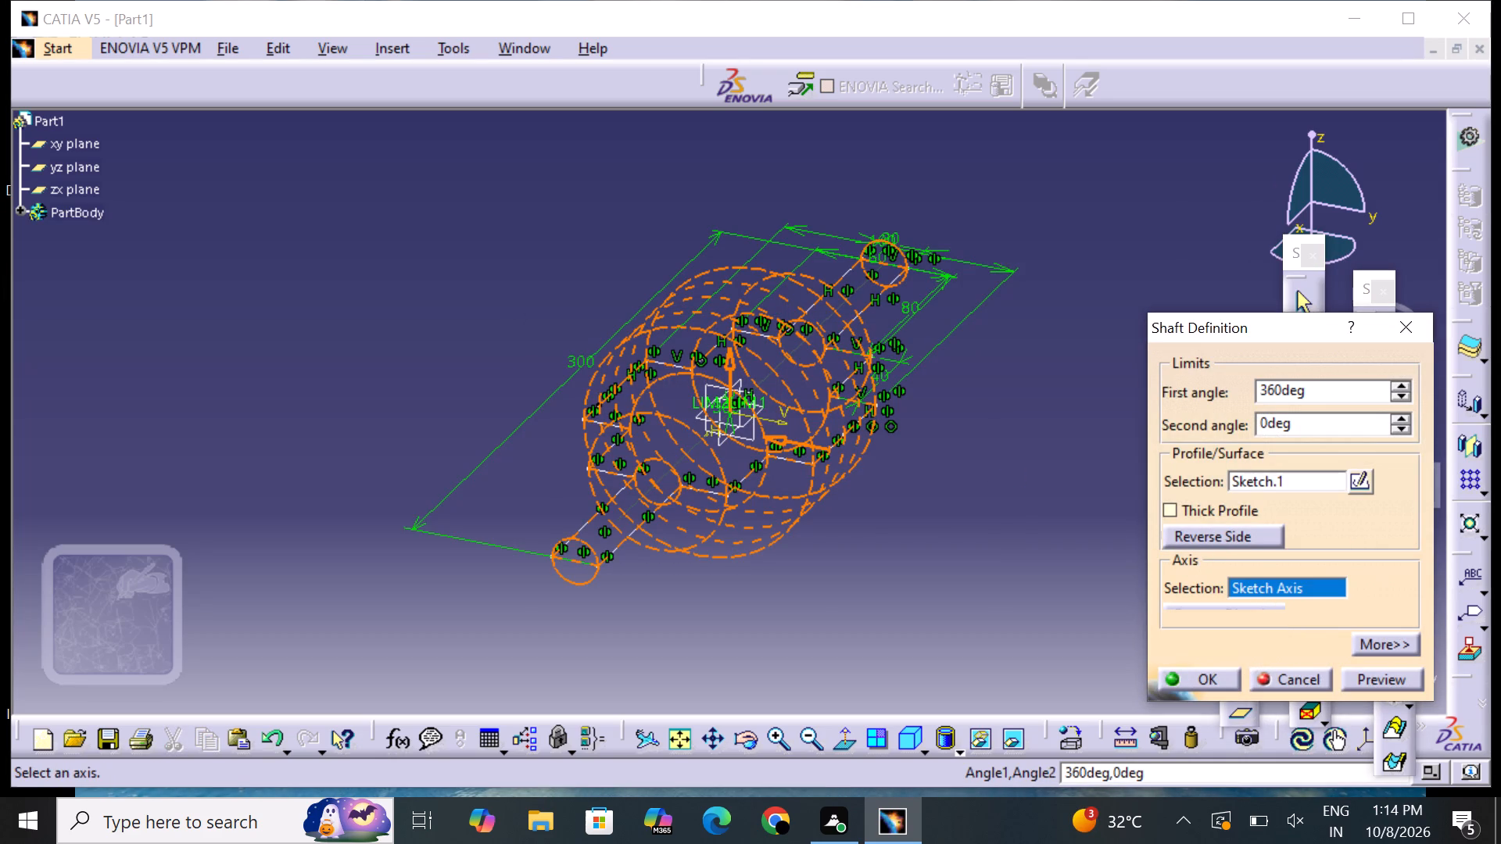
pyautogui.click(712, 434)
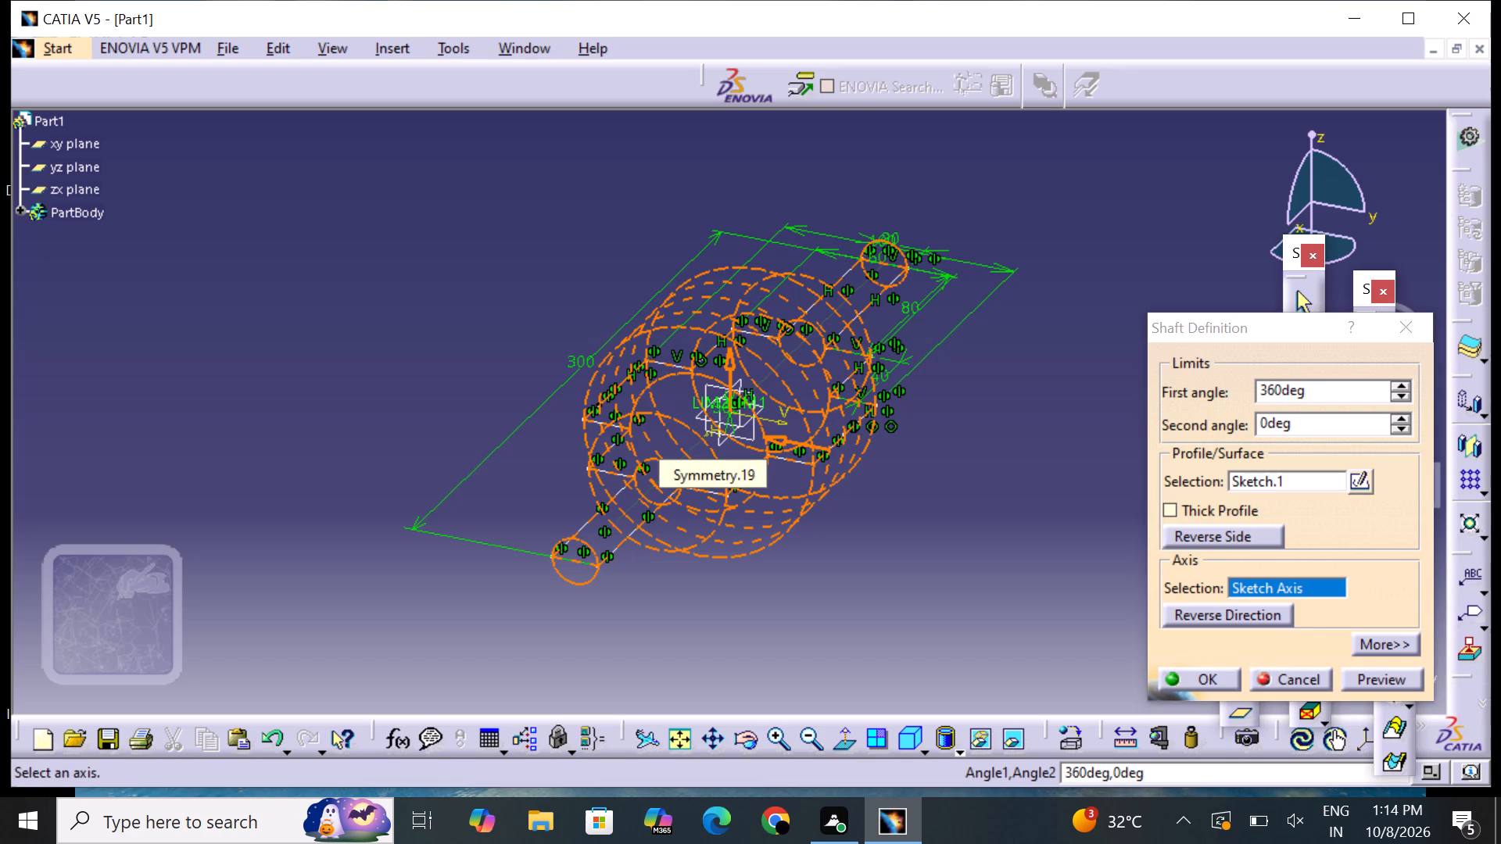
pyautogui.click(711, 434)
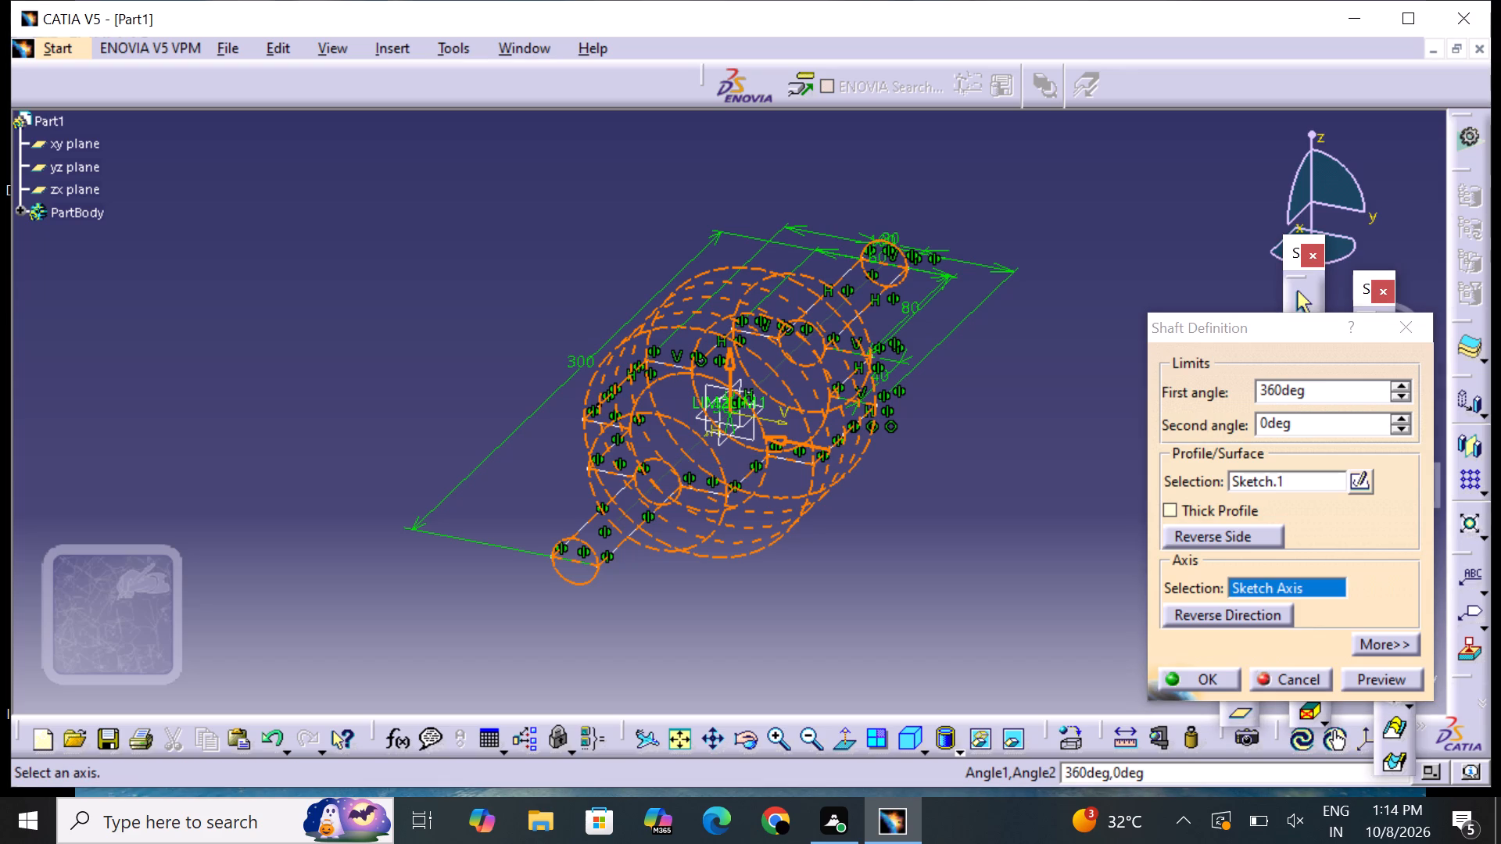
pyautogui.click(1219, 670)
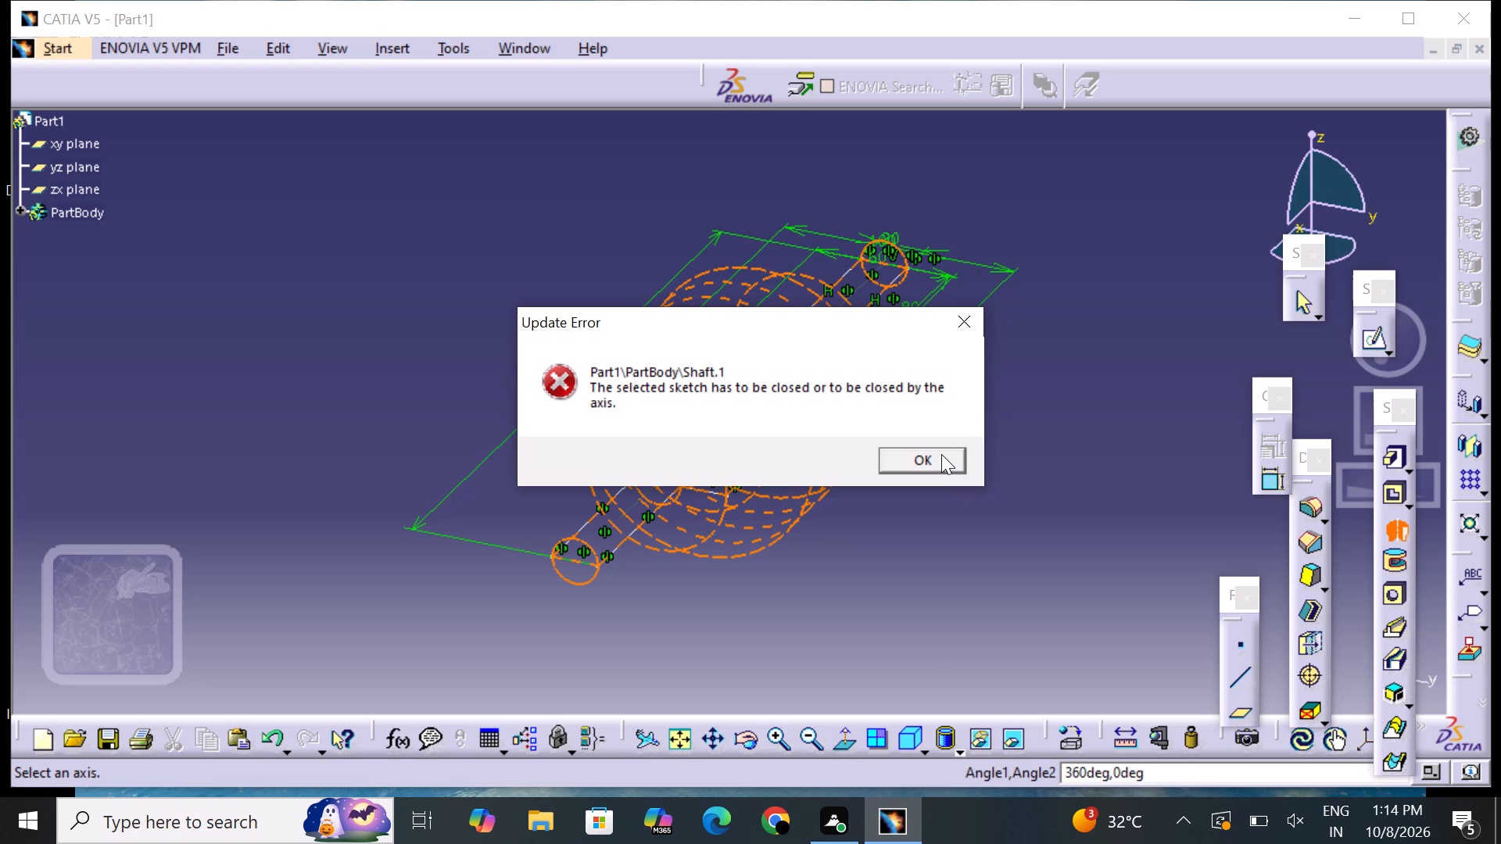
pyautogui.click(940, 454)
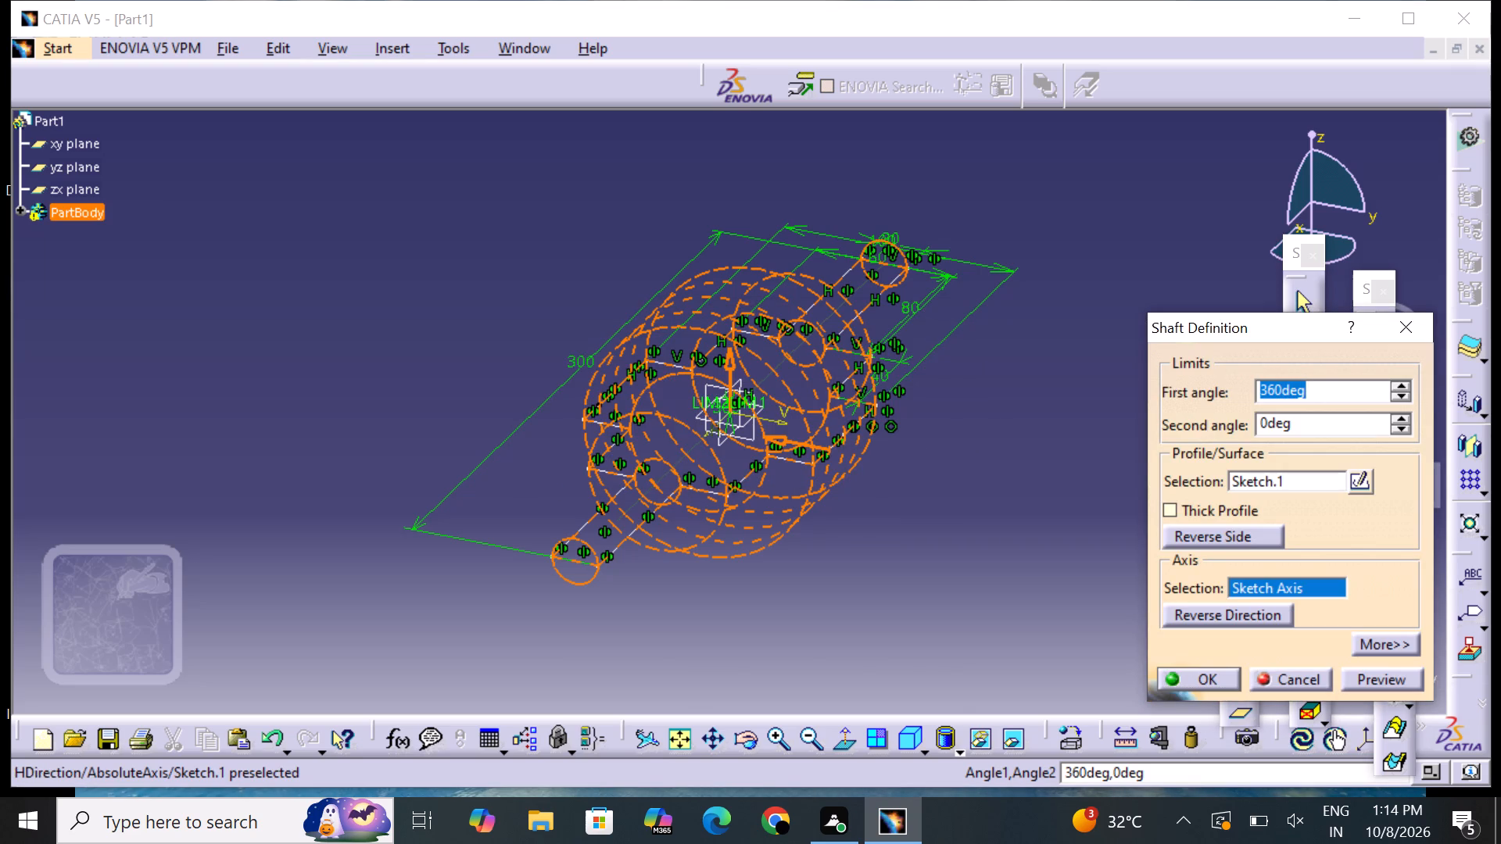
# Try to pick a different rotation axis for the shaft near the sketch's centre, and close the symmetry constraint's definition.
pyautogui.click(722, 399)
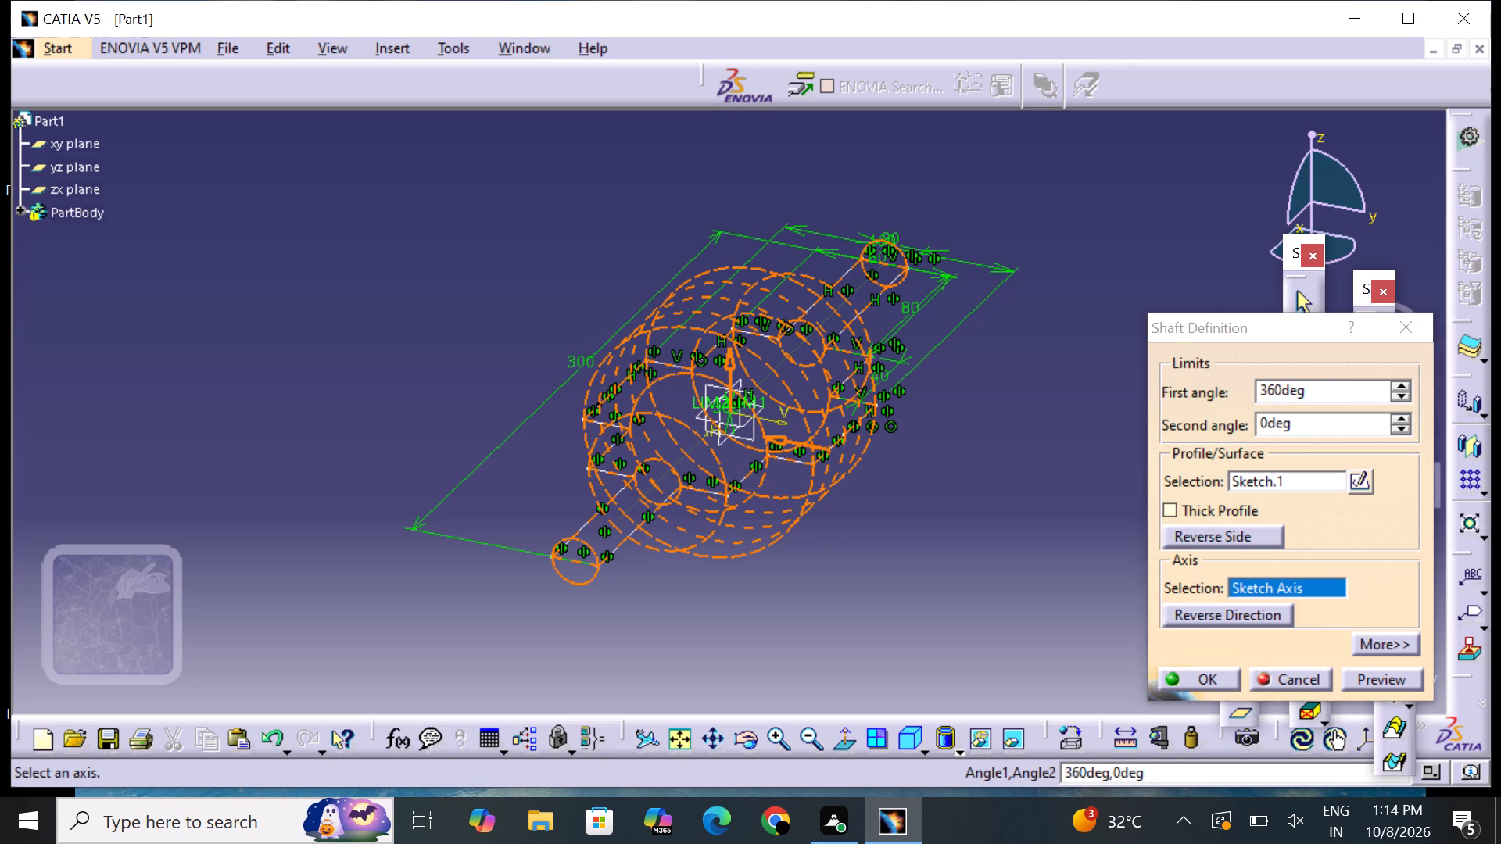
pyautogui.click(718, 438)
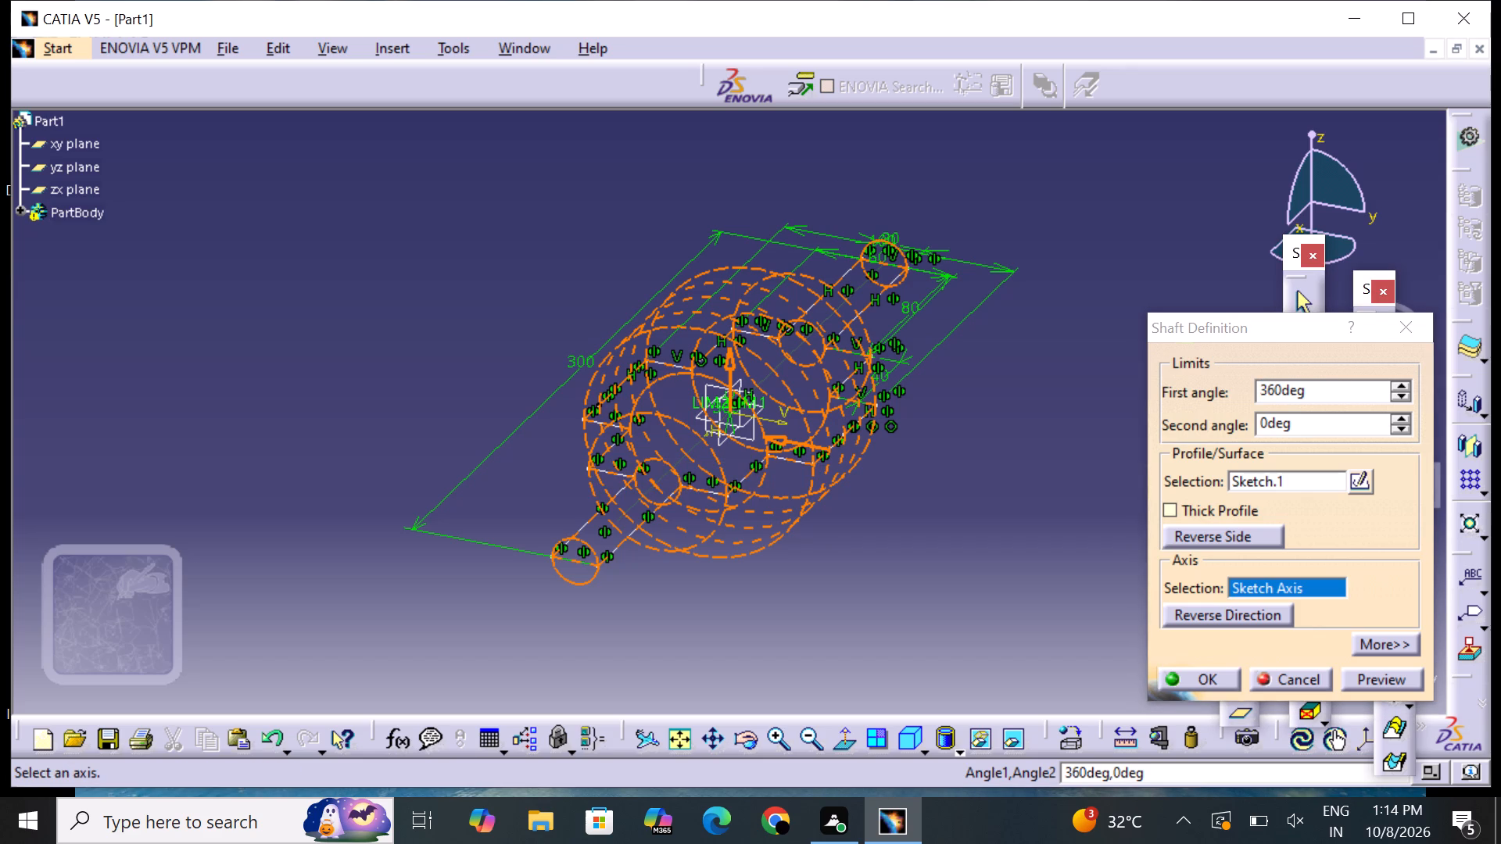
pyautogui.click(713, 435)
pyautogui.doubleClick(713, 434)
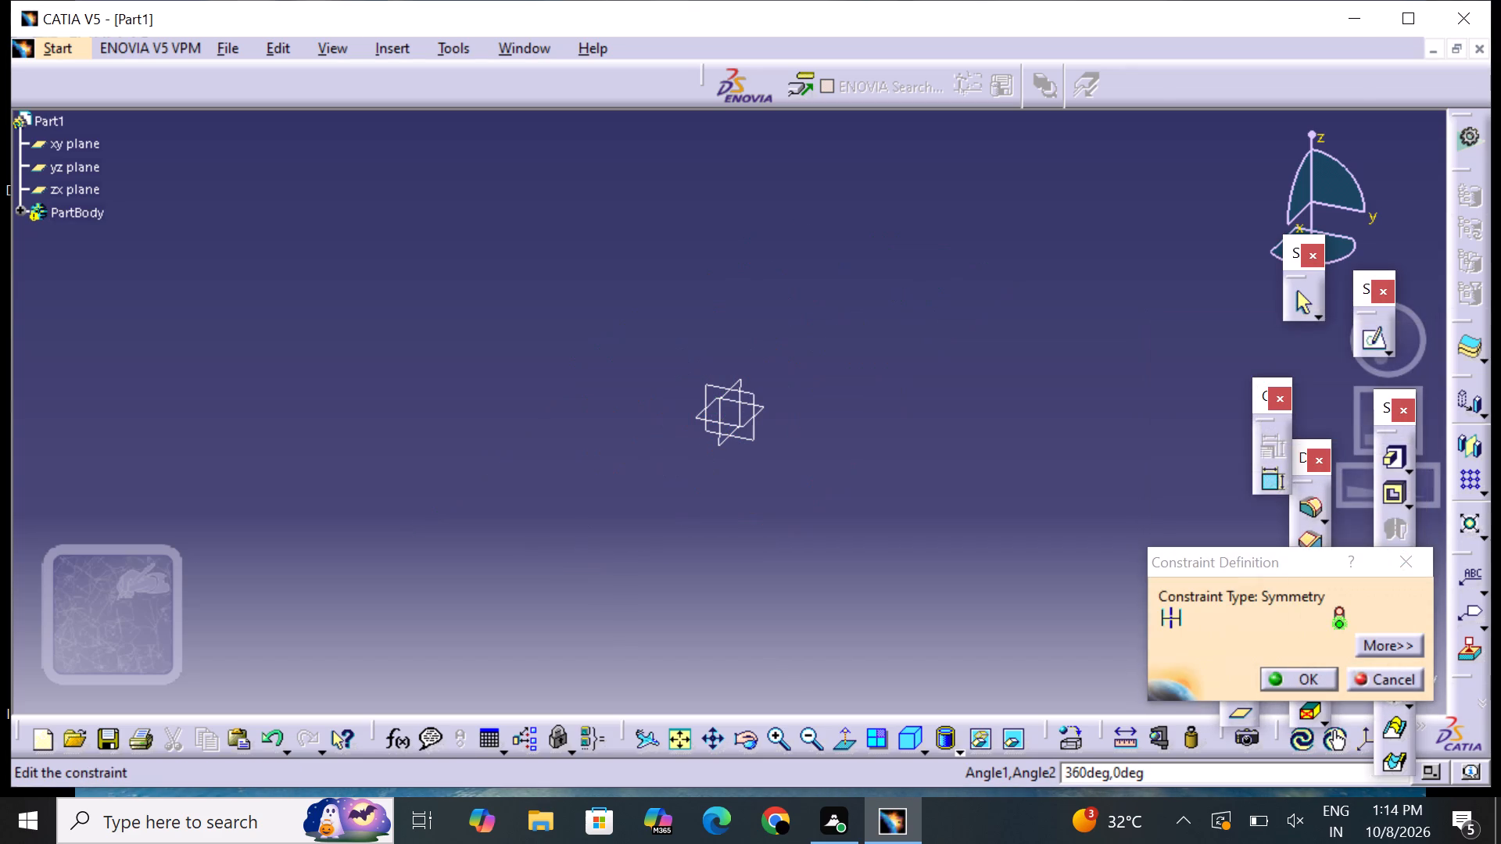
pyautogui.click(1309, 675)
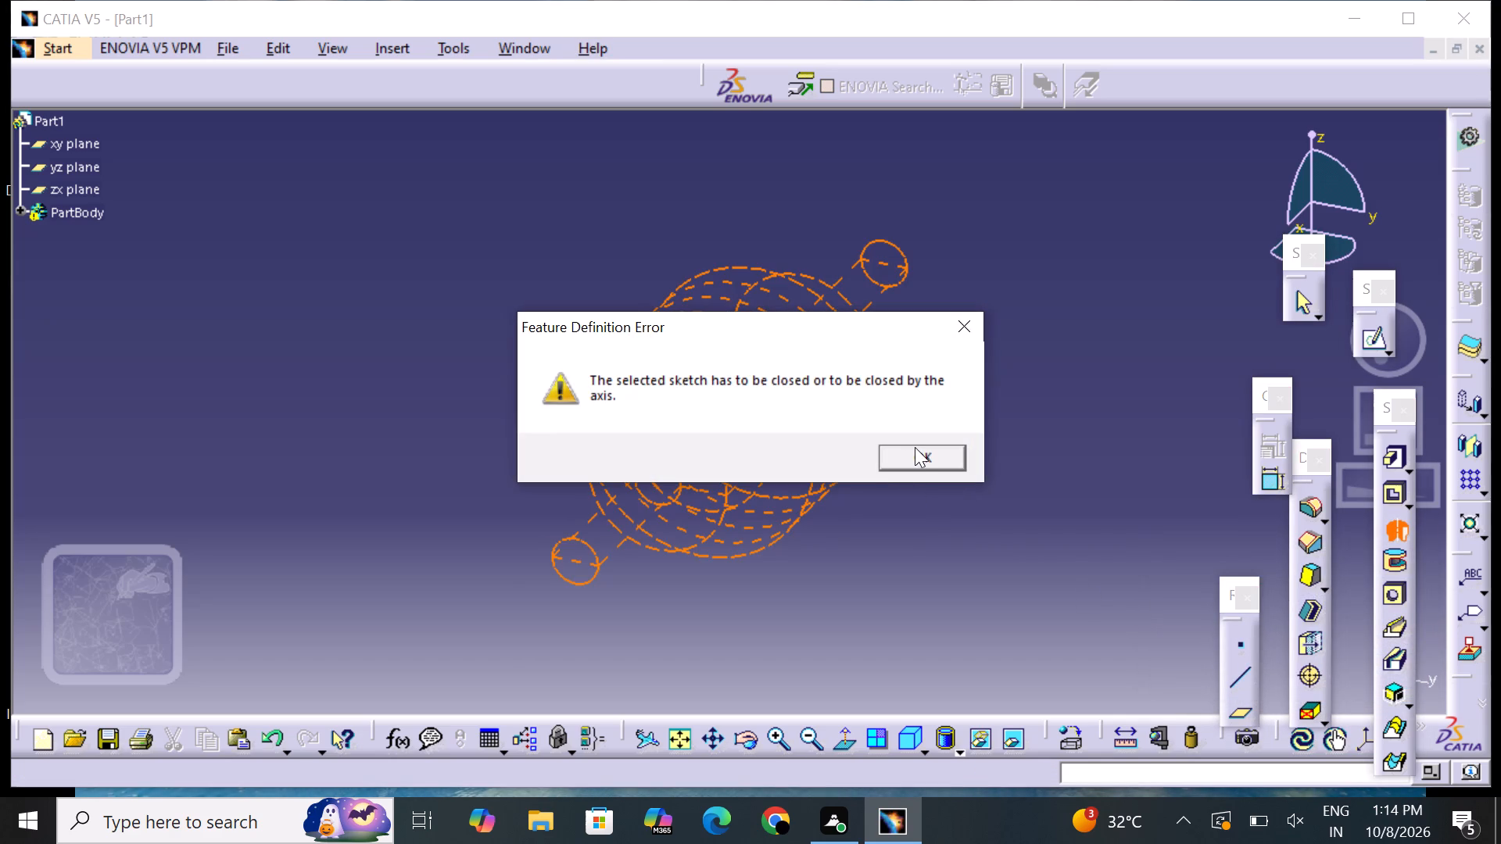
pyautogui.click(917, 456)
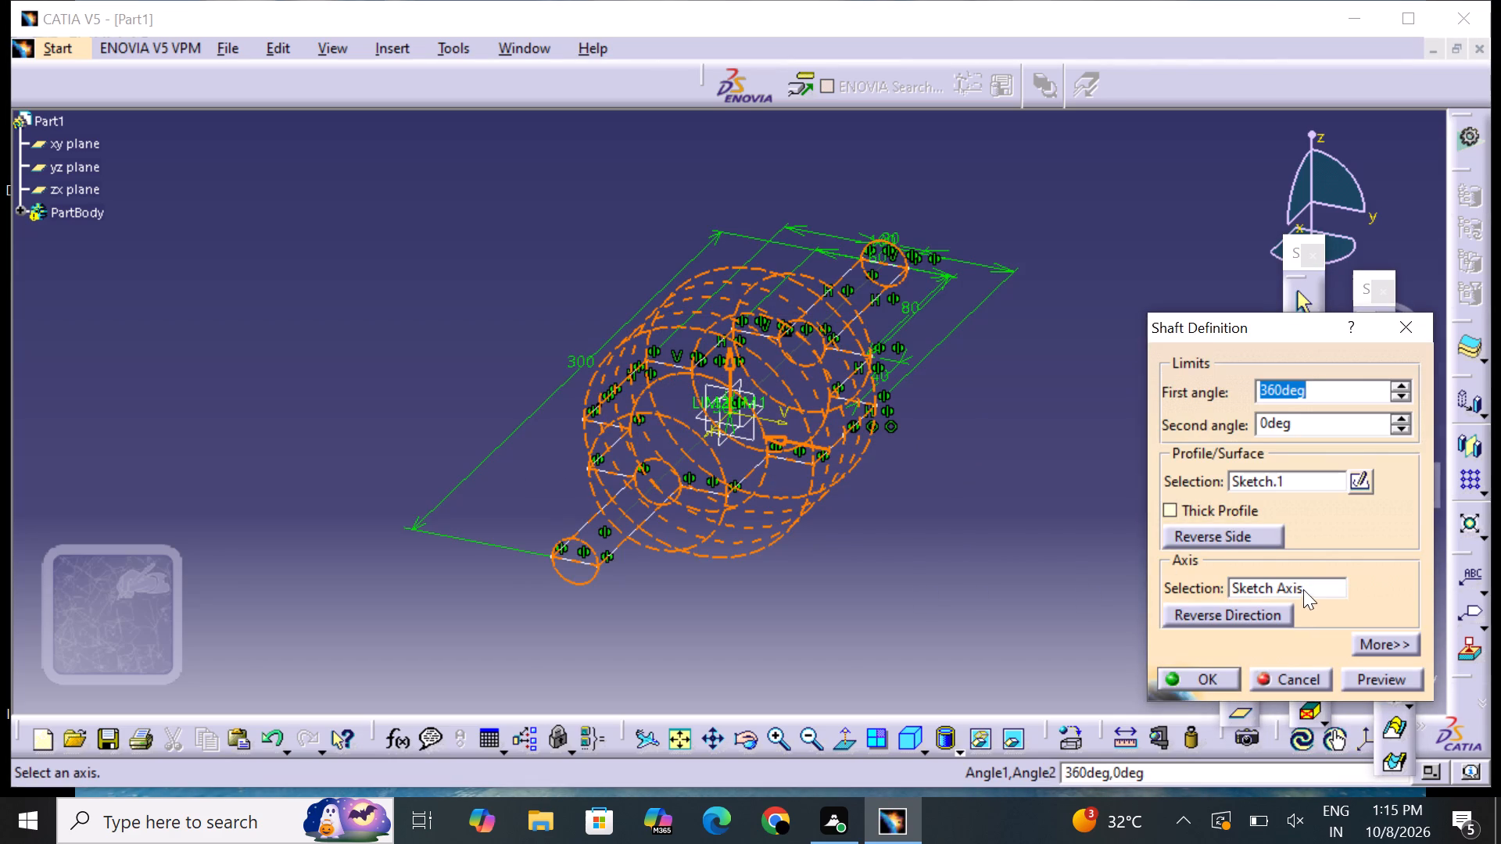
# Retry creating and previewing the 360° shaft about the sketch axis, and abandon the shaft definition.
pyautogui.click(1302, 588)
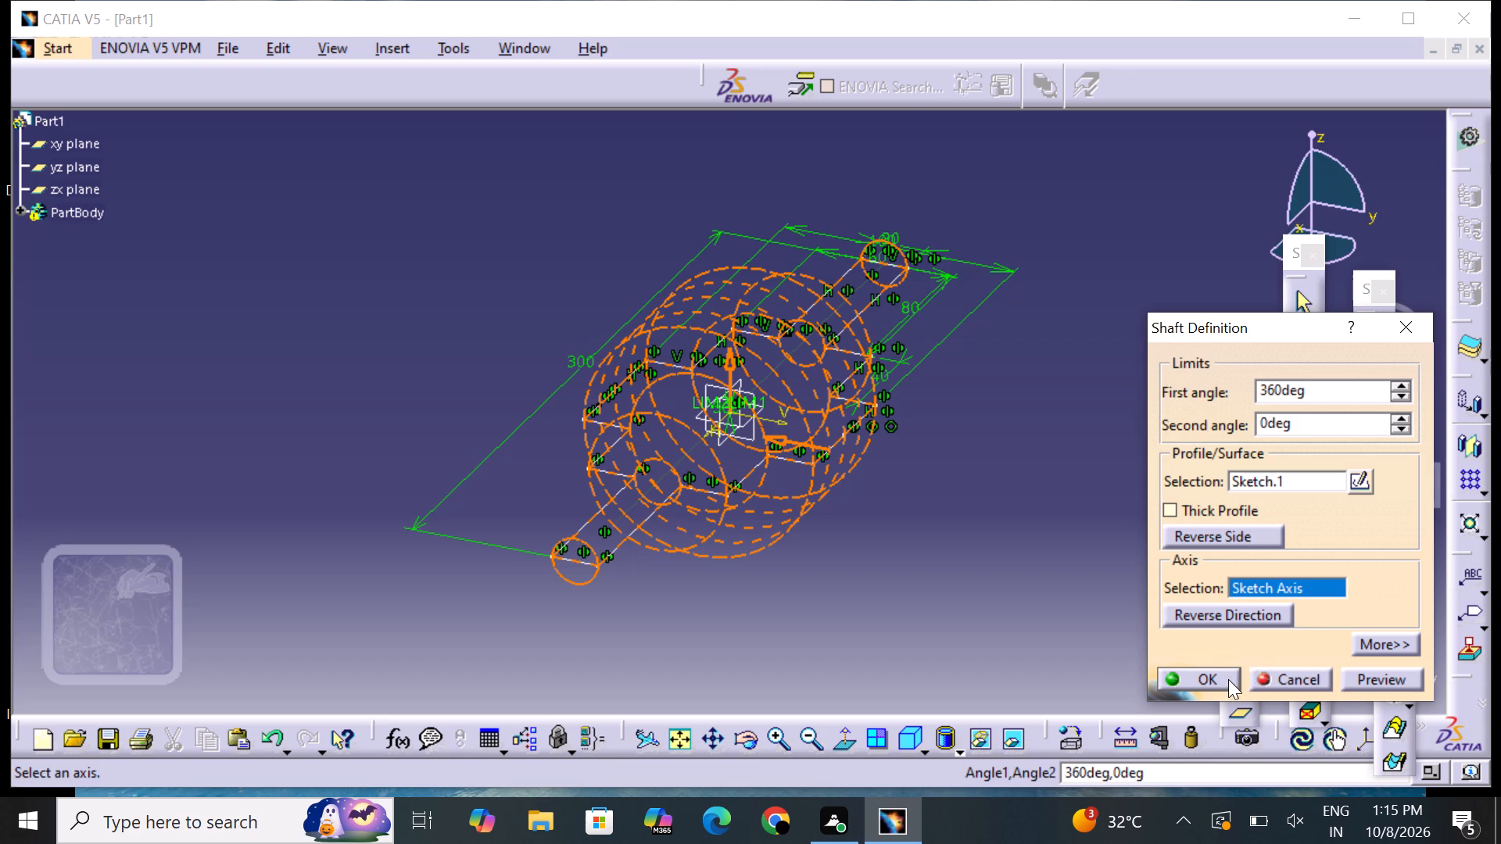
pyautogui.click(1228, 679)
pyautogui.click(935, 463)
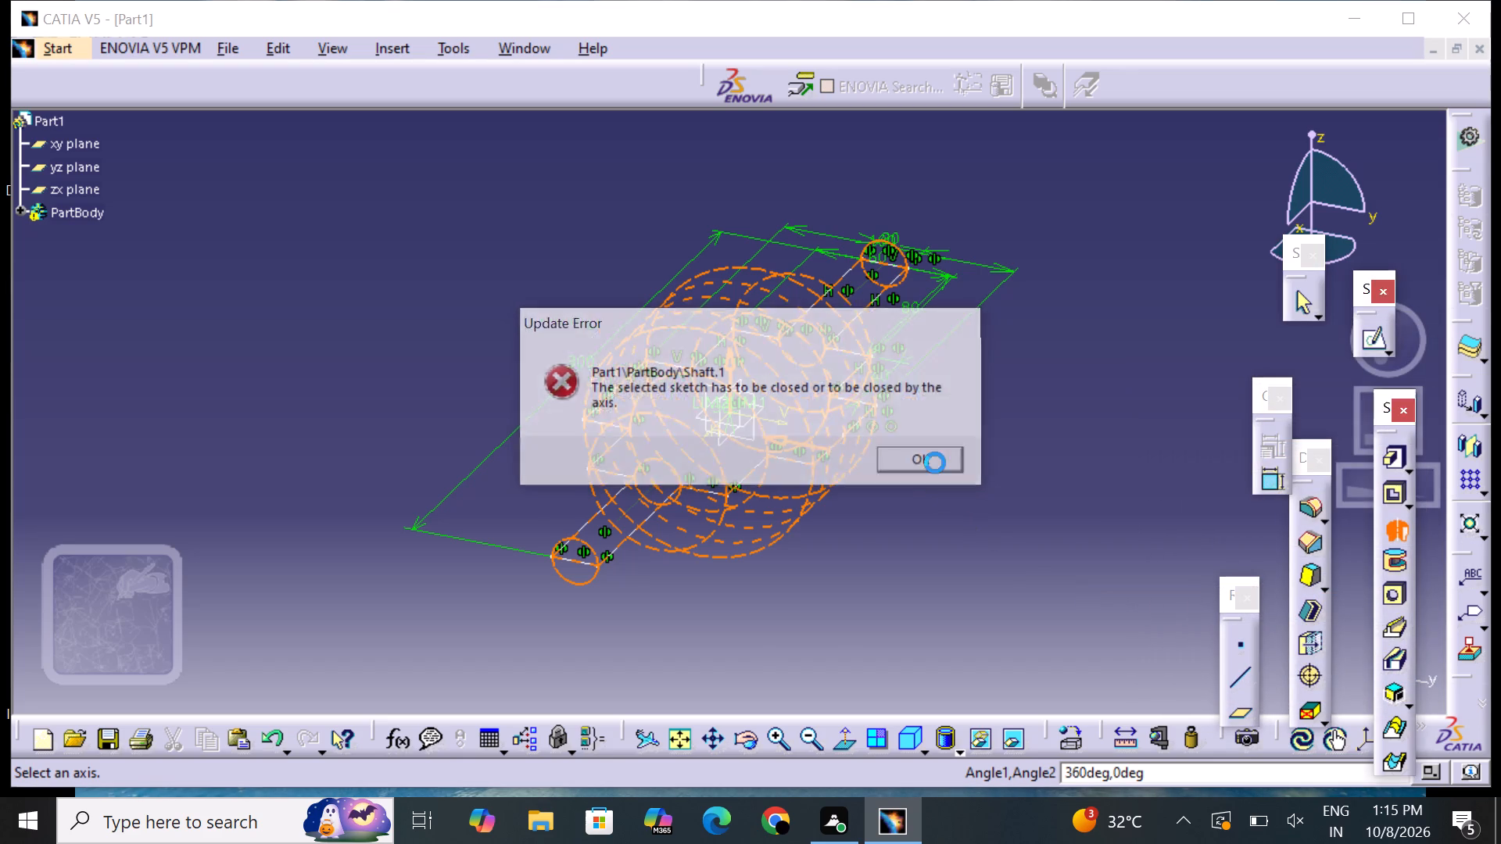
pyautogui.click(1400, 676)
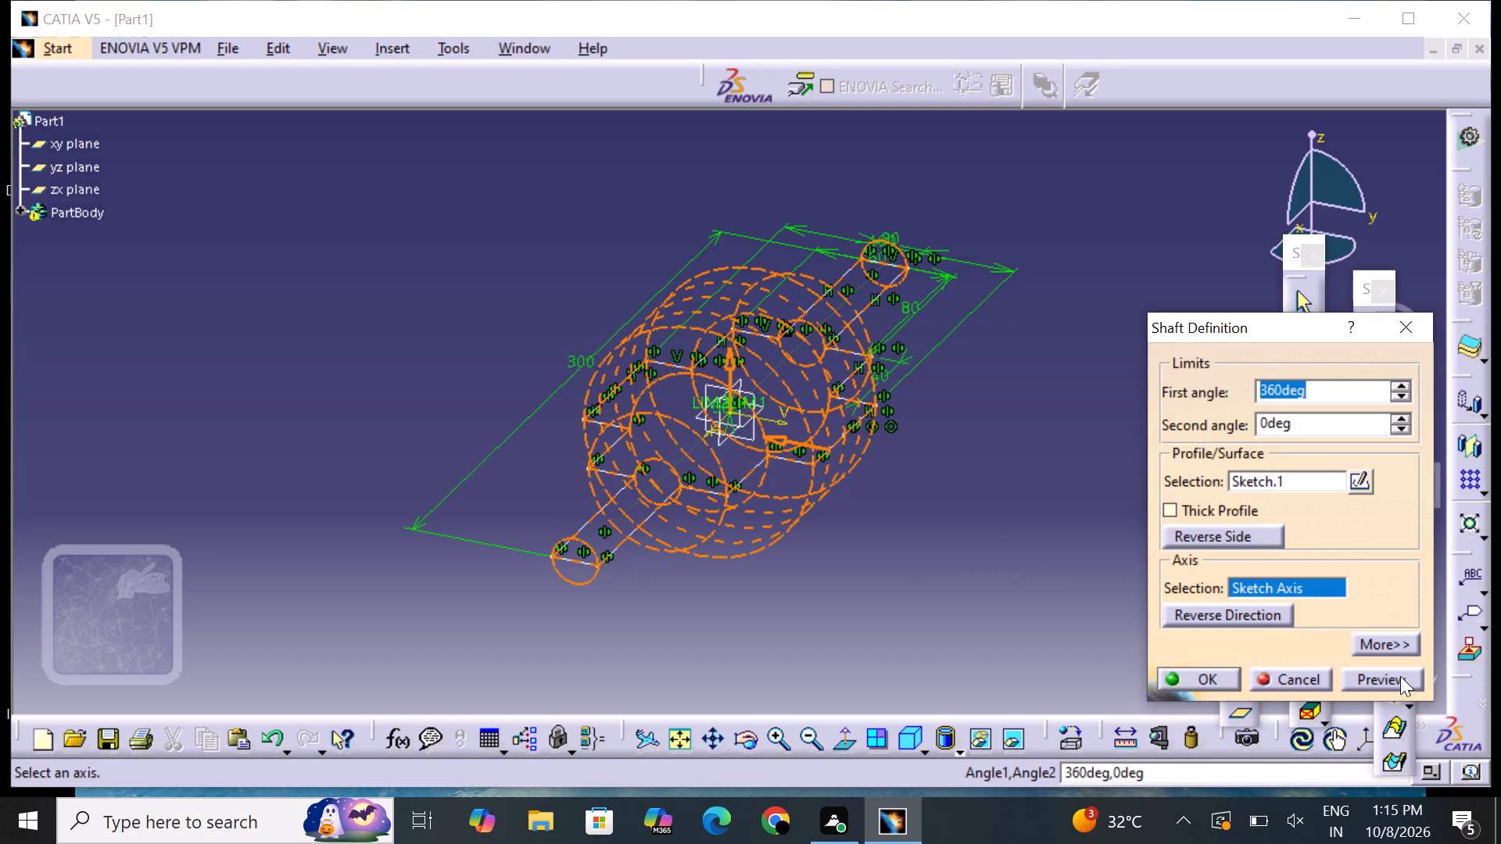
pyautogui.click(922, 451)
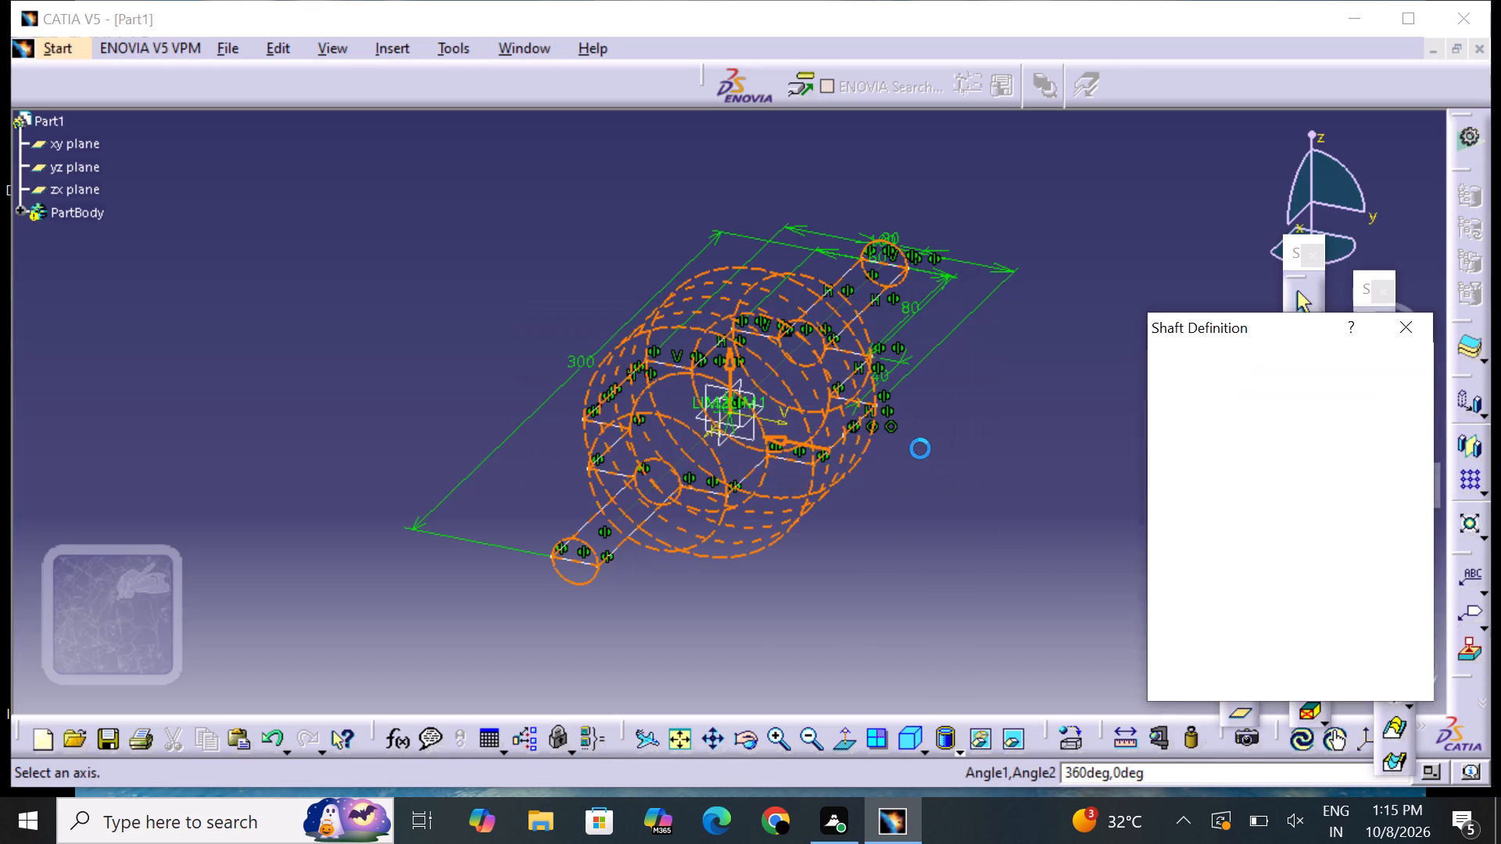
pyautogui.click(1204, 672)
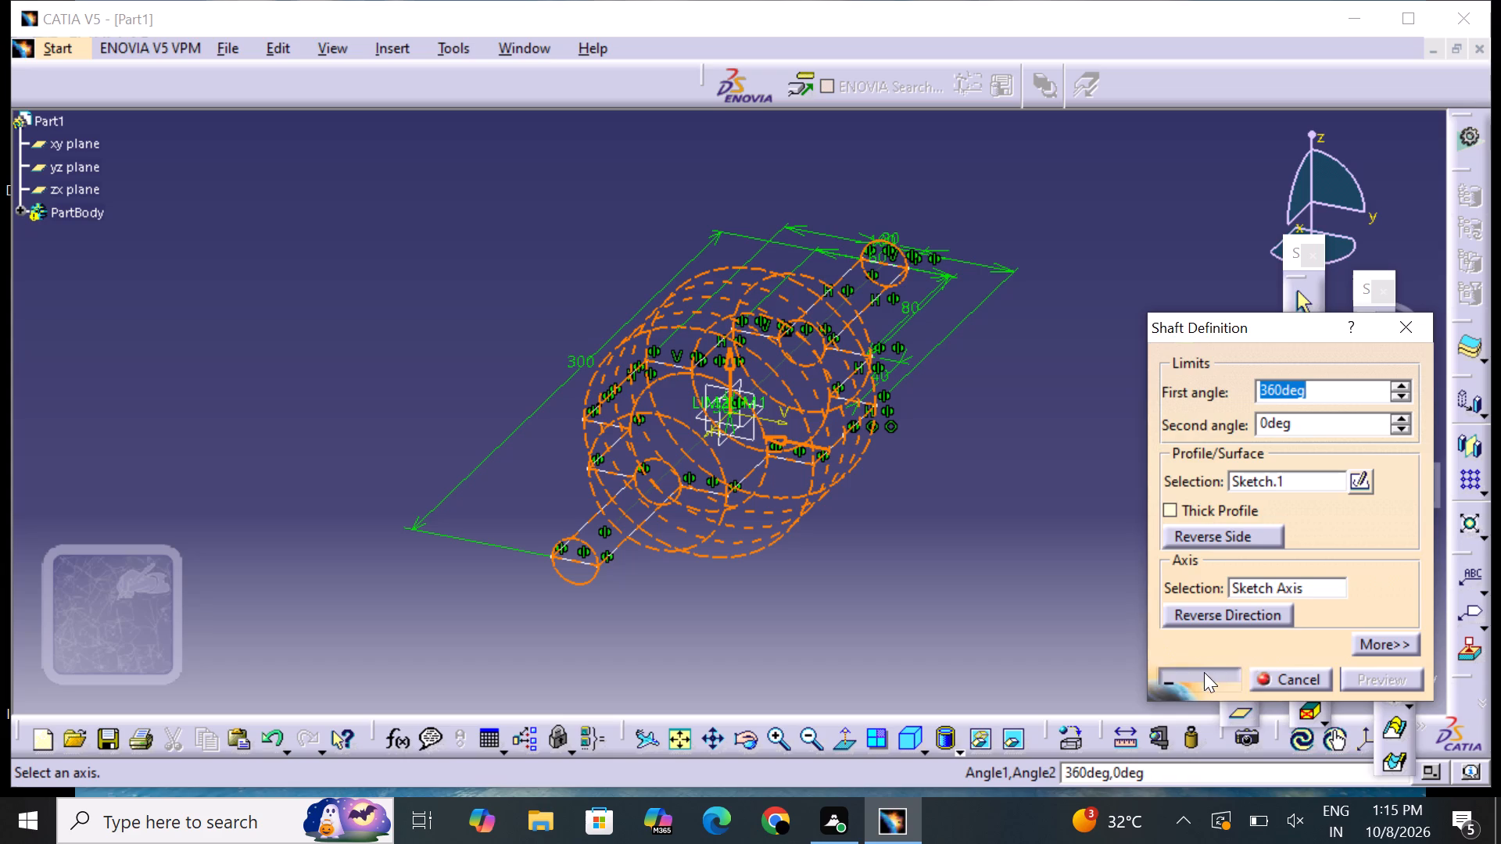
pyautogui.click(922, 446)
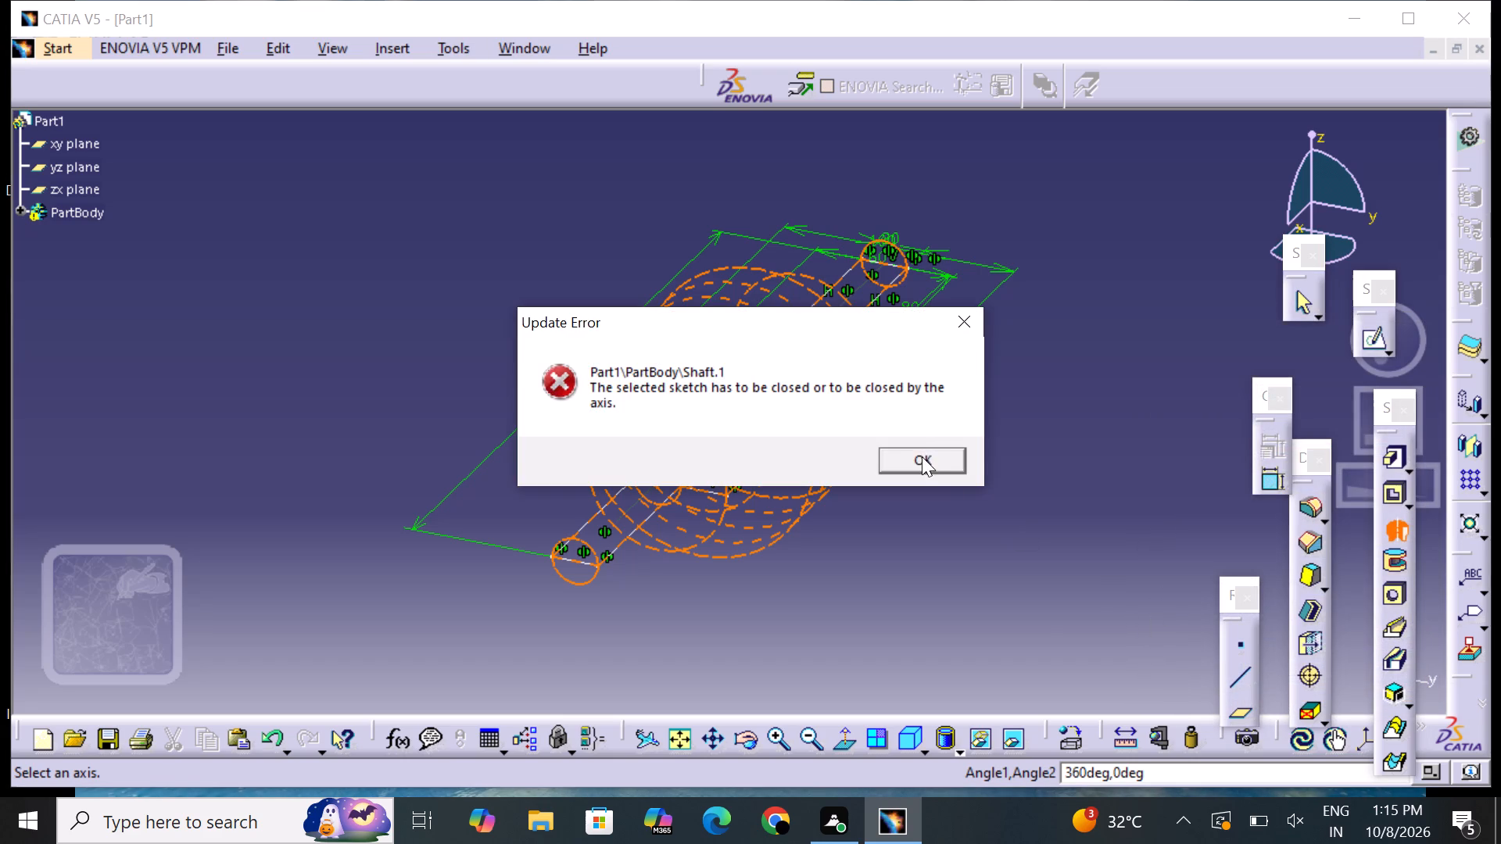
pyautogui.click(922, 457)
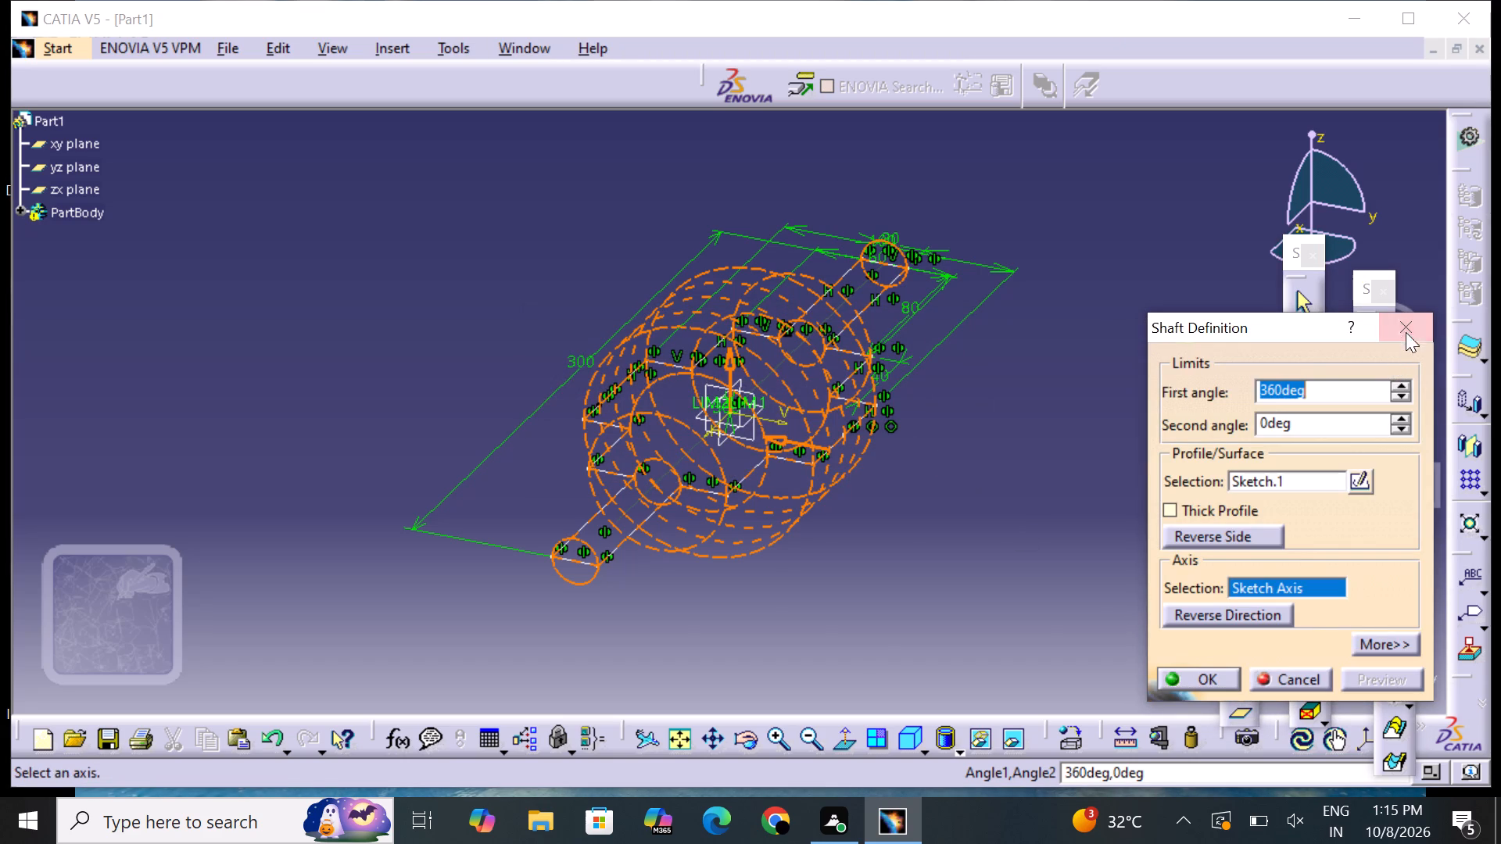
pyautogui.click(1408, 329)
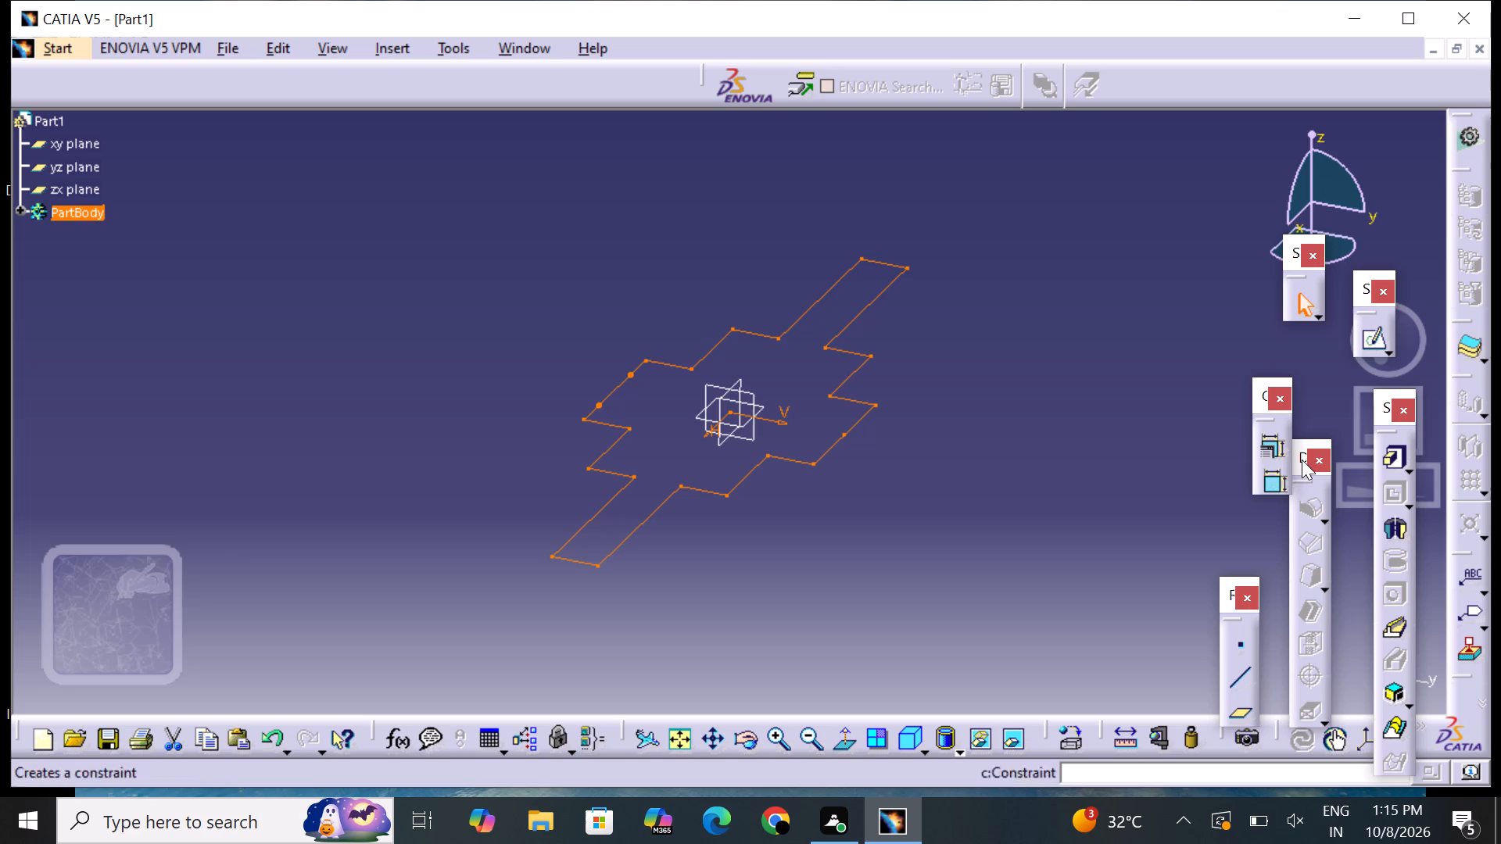
# Reopen the stepped profile sketch for editing.
pyautogui.click(1370, 345)
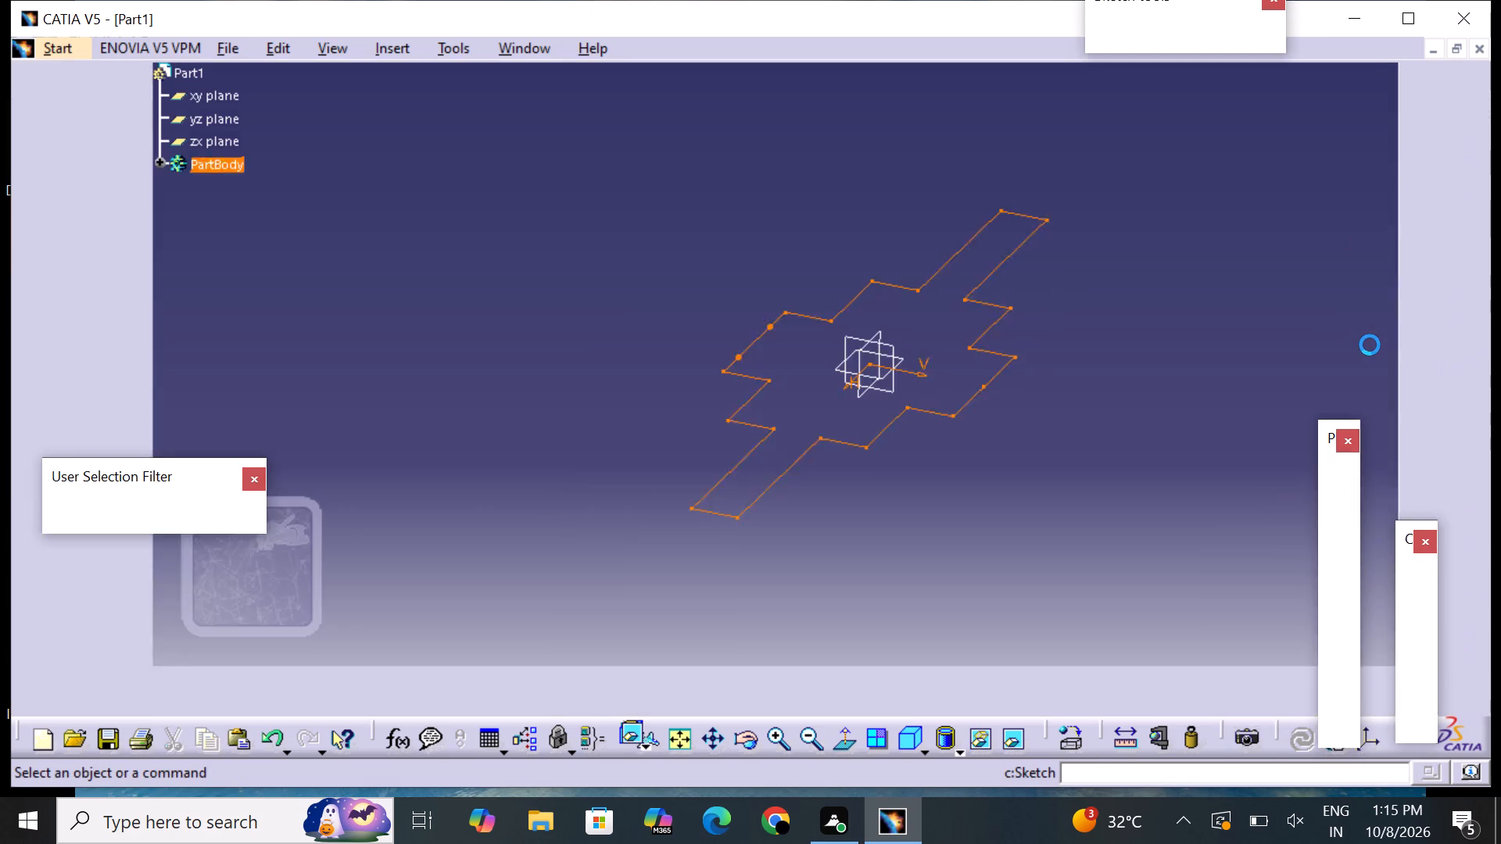
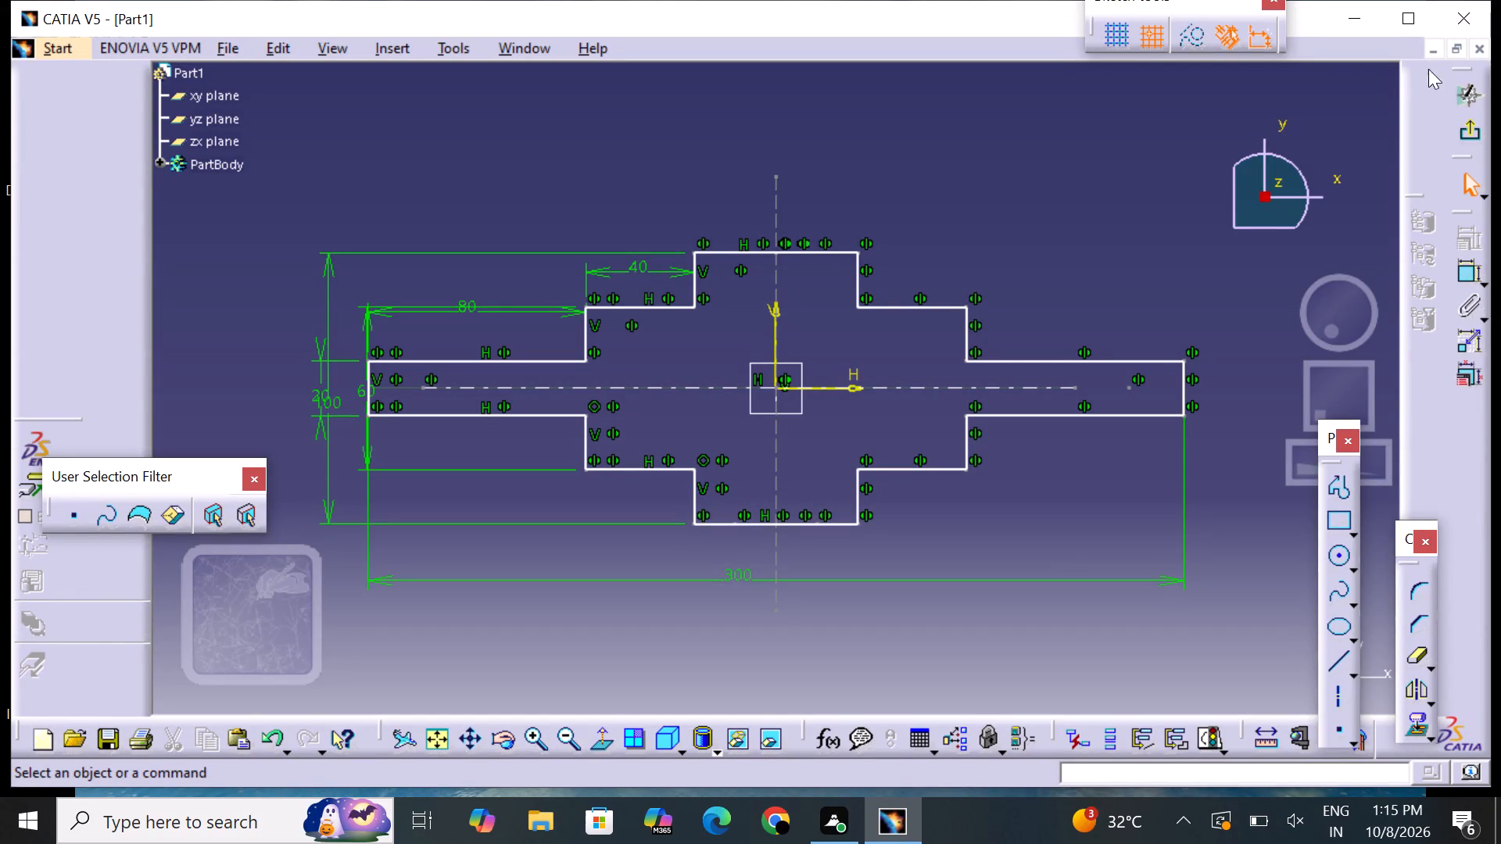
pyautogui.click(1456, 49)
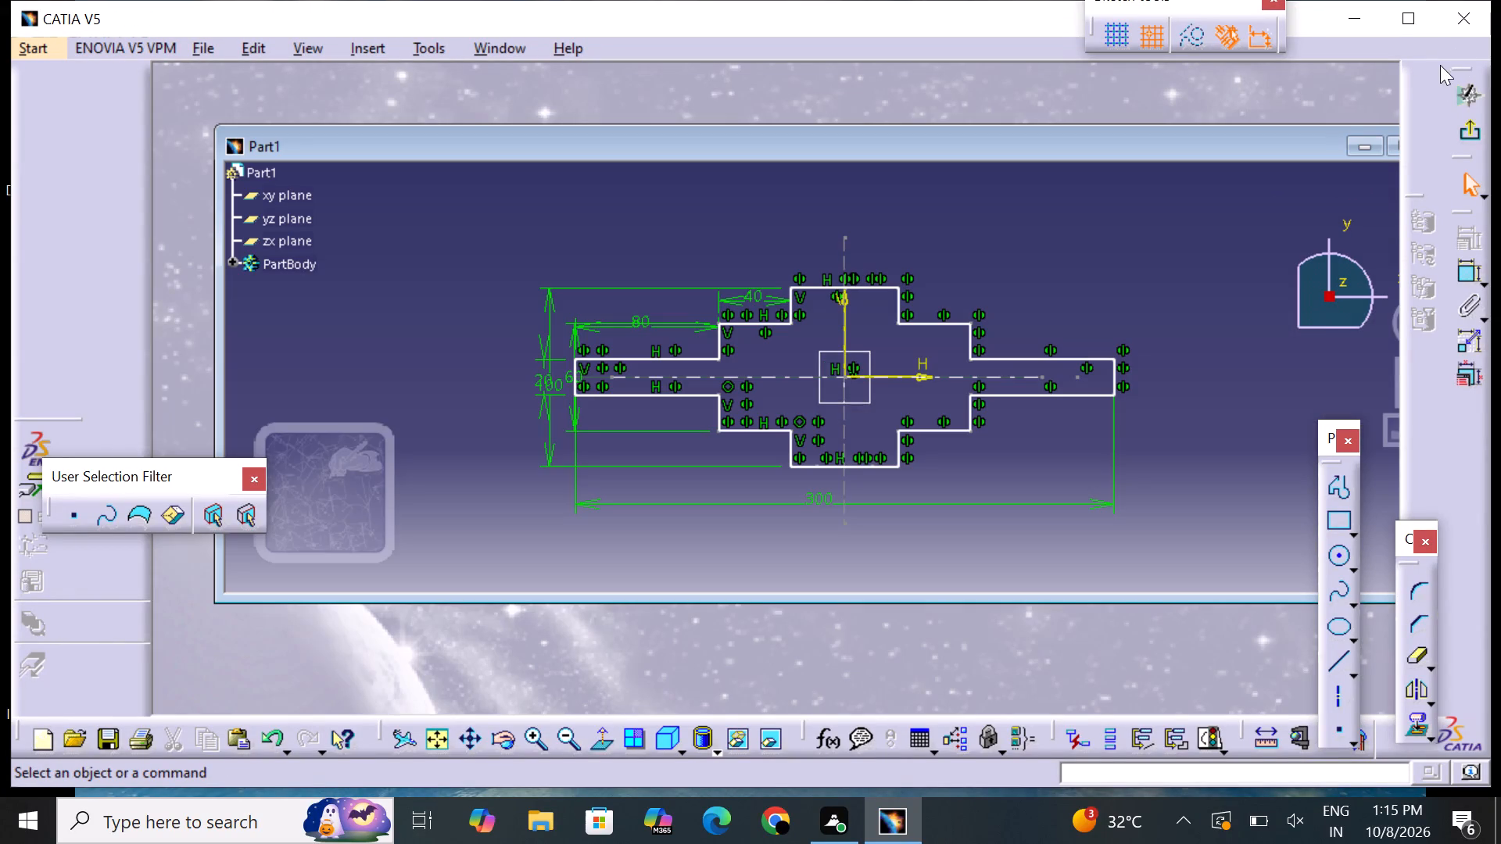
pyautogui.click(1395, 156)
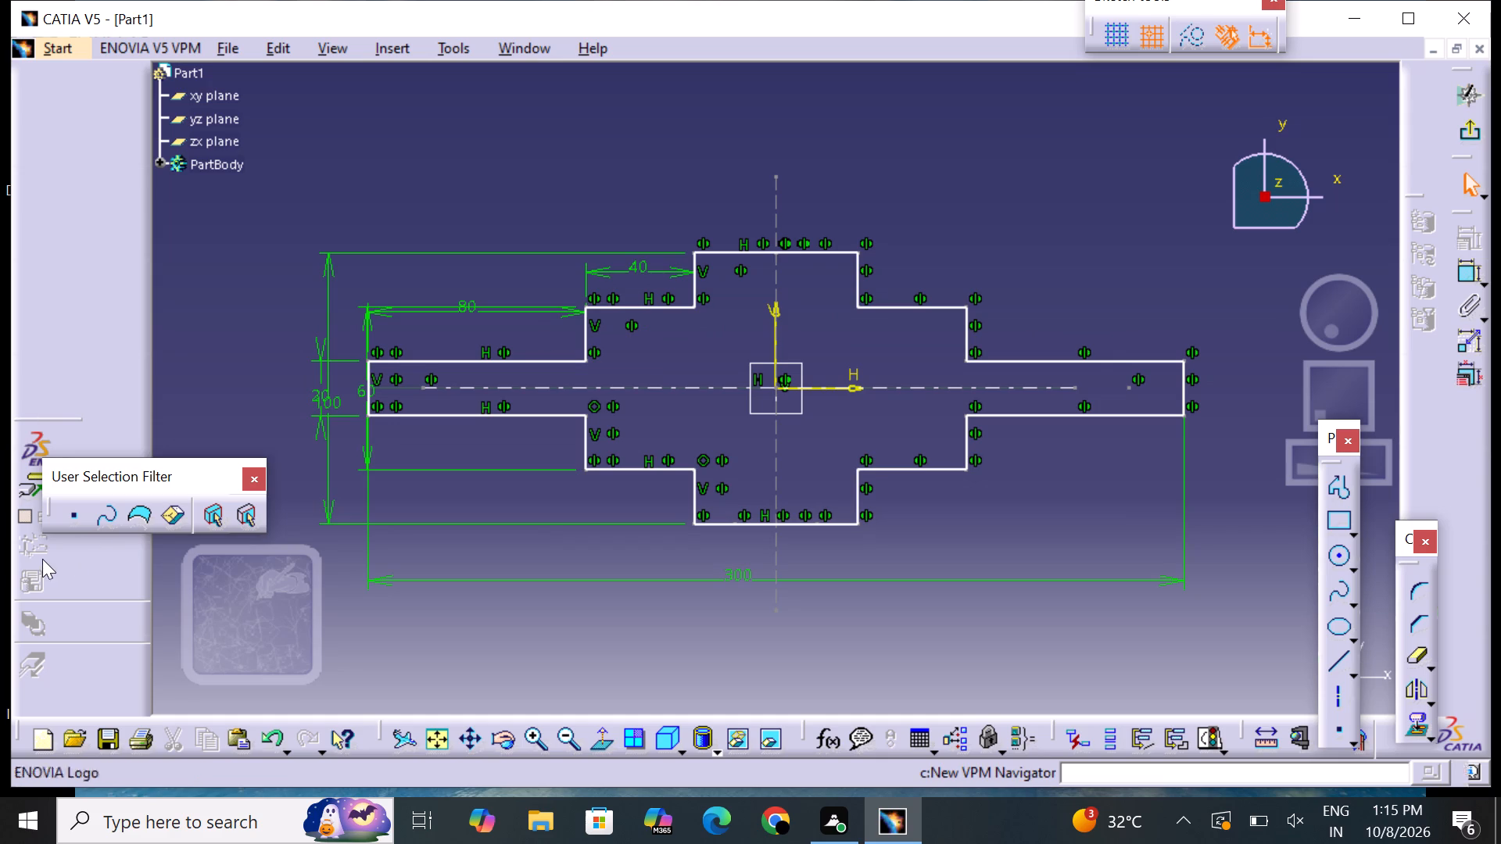
# Undock the ENOVIA V5 VPM toolbar beneath the specification tree and move the User Selection Filter toolbar clear below it.
pyautogui.moveTo(28, 556); pyautogui.dragTo(310, 227)
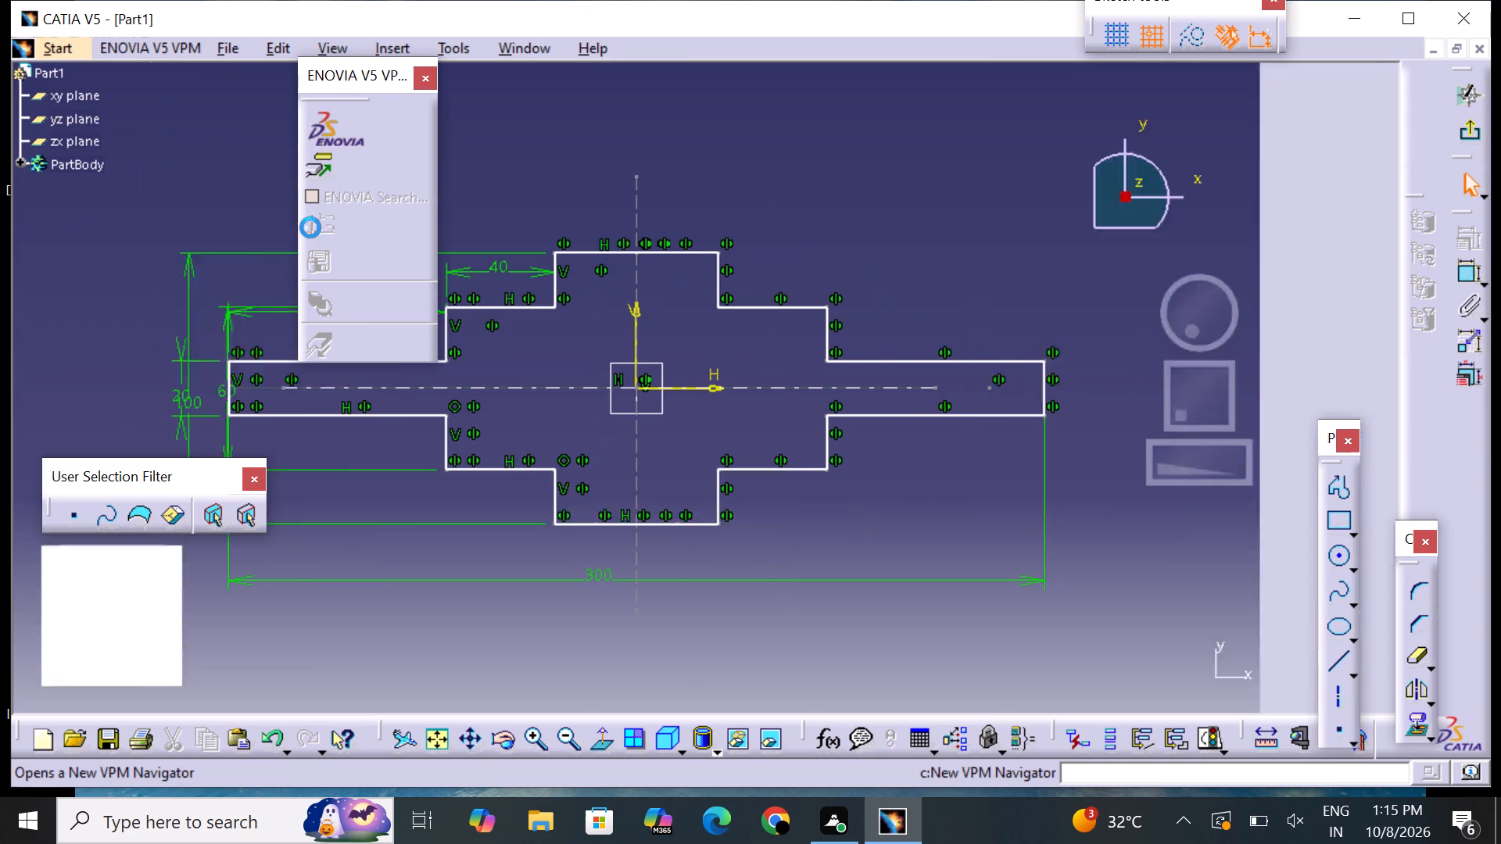
pyautogui.moveTo(320, 211); pyautogui.dragTo(106, 435)
pyautogui.moveTo(121, 406); pyautogui.dragTo(131, 602)
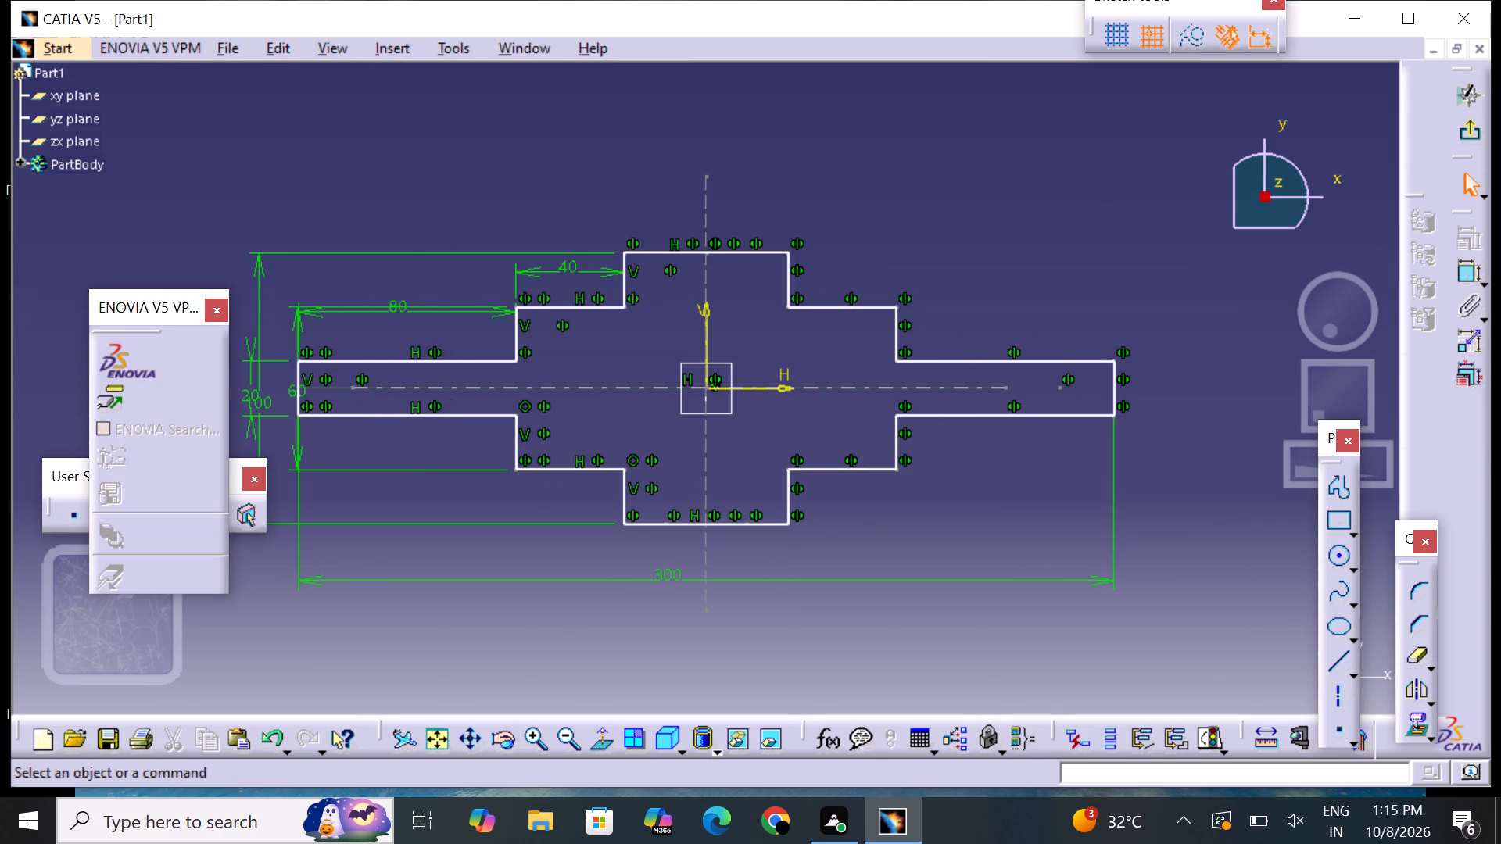
pyautogui.moveTo(131, 602); pyautogui.dragTo(188, 417)
pyautogui.moveTo(186, 406); pyautogui.dragTo(142, 348)
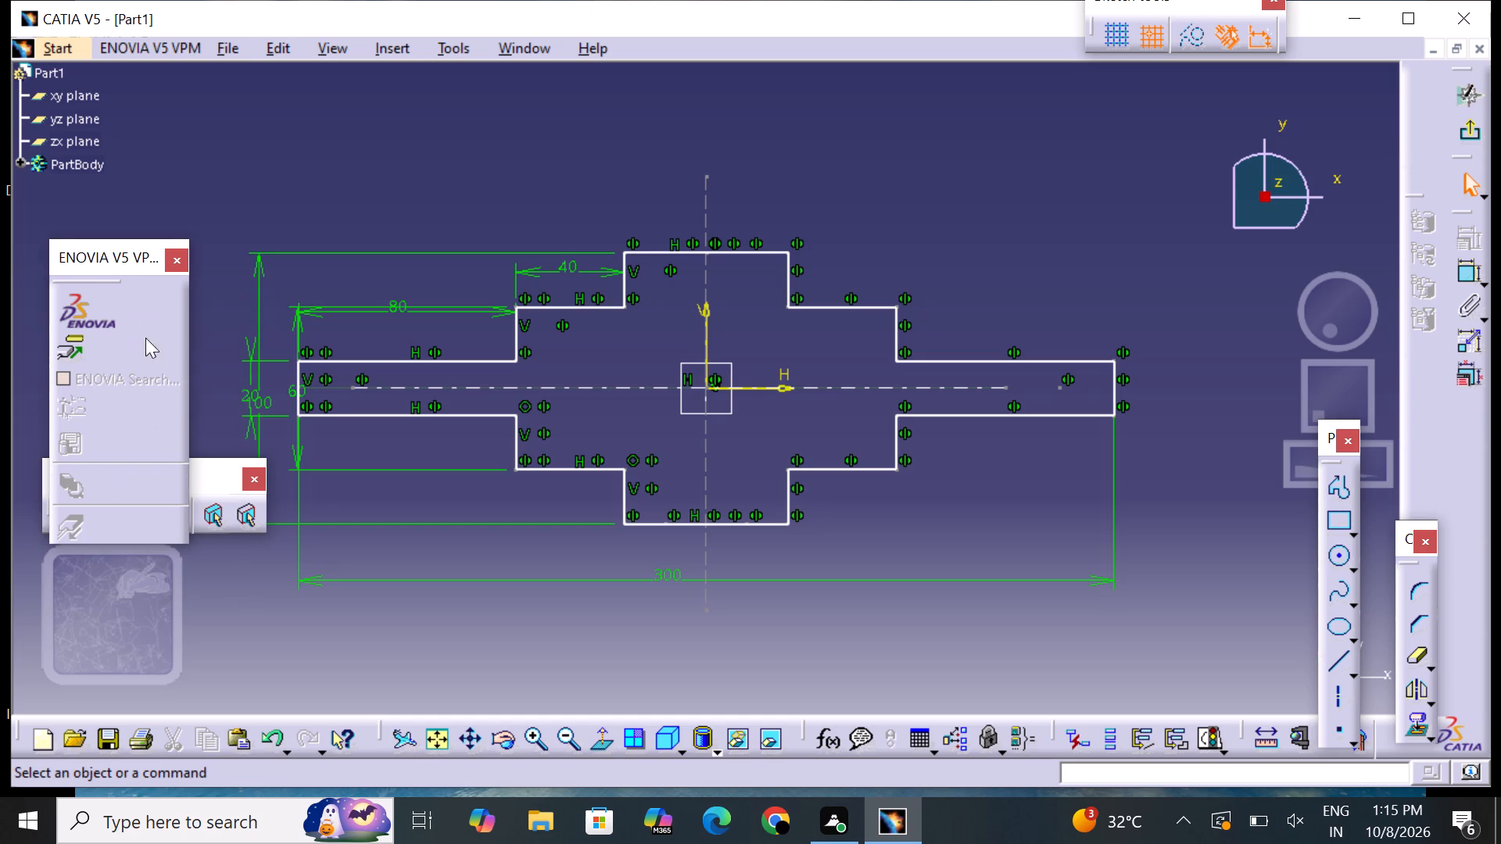
pyautogui.moveTo(217, 471); pyautogui.dragTo(231, 624)
pyautogui.moveTo(231, 624); pyautogui.dragTo(231, 603)
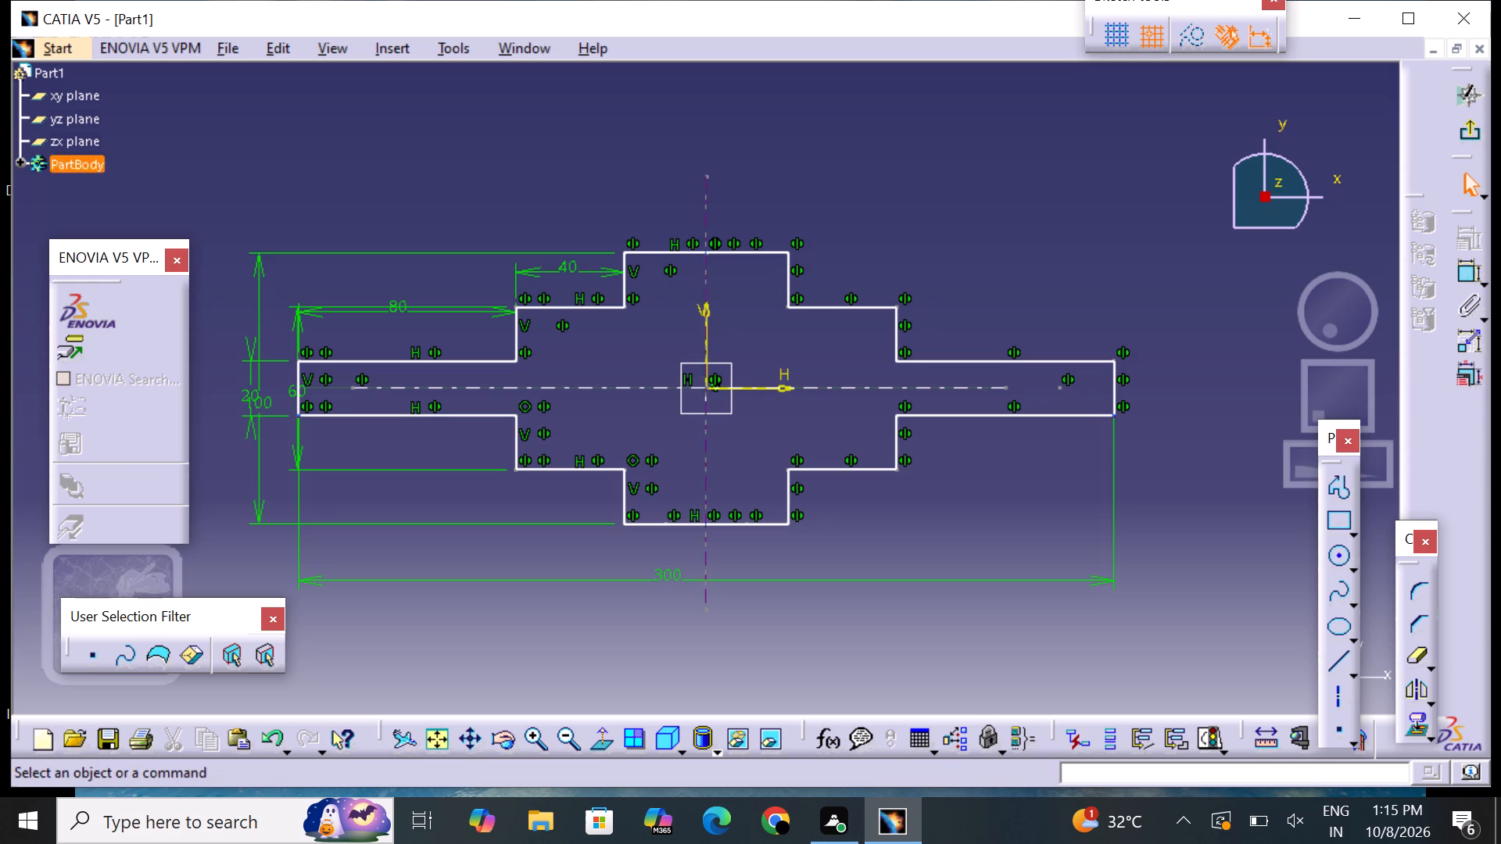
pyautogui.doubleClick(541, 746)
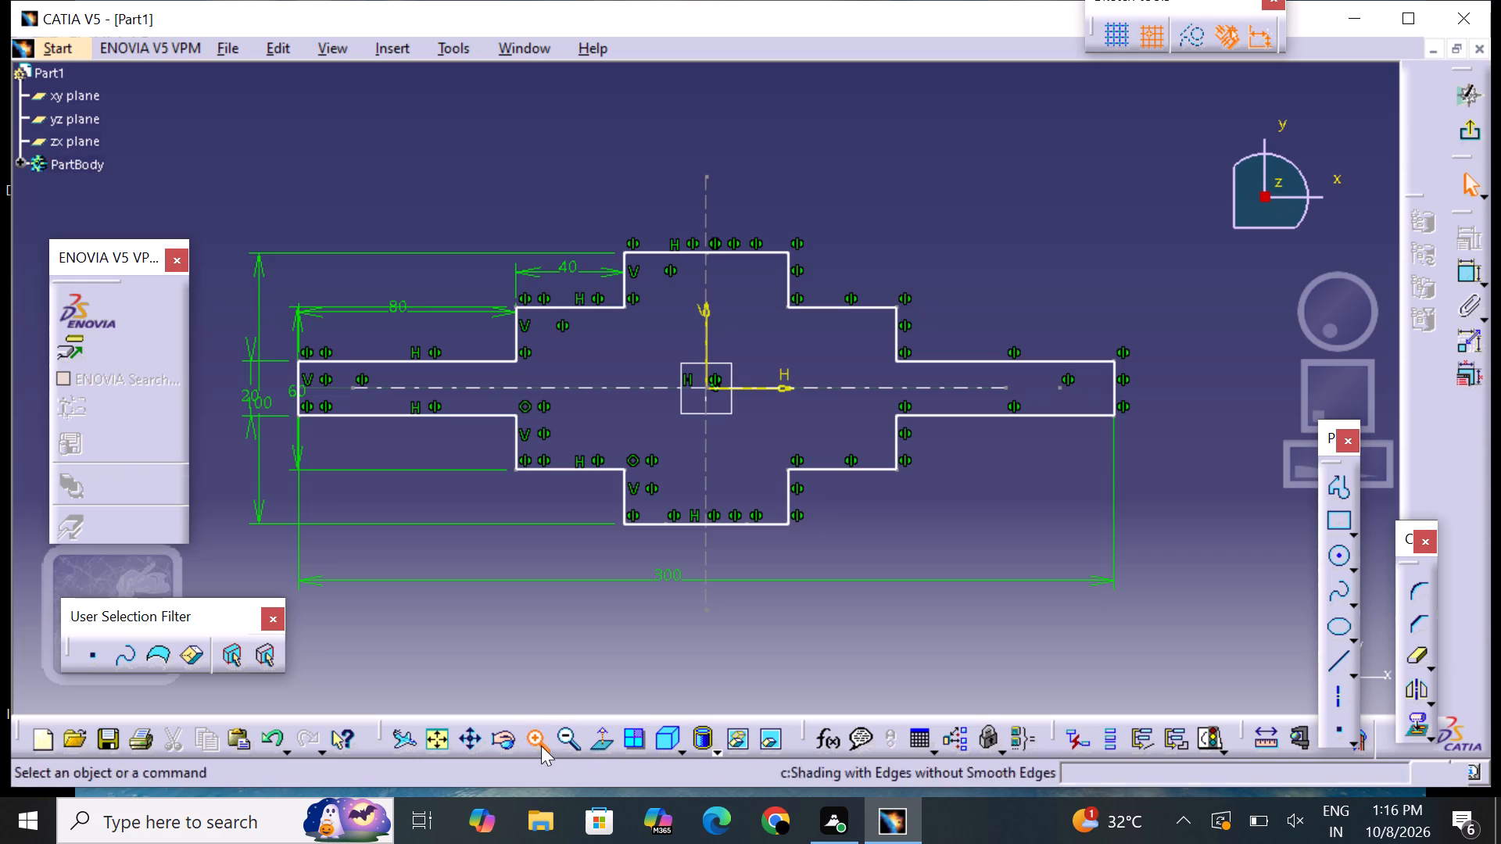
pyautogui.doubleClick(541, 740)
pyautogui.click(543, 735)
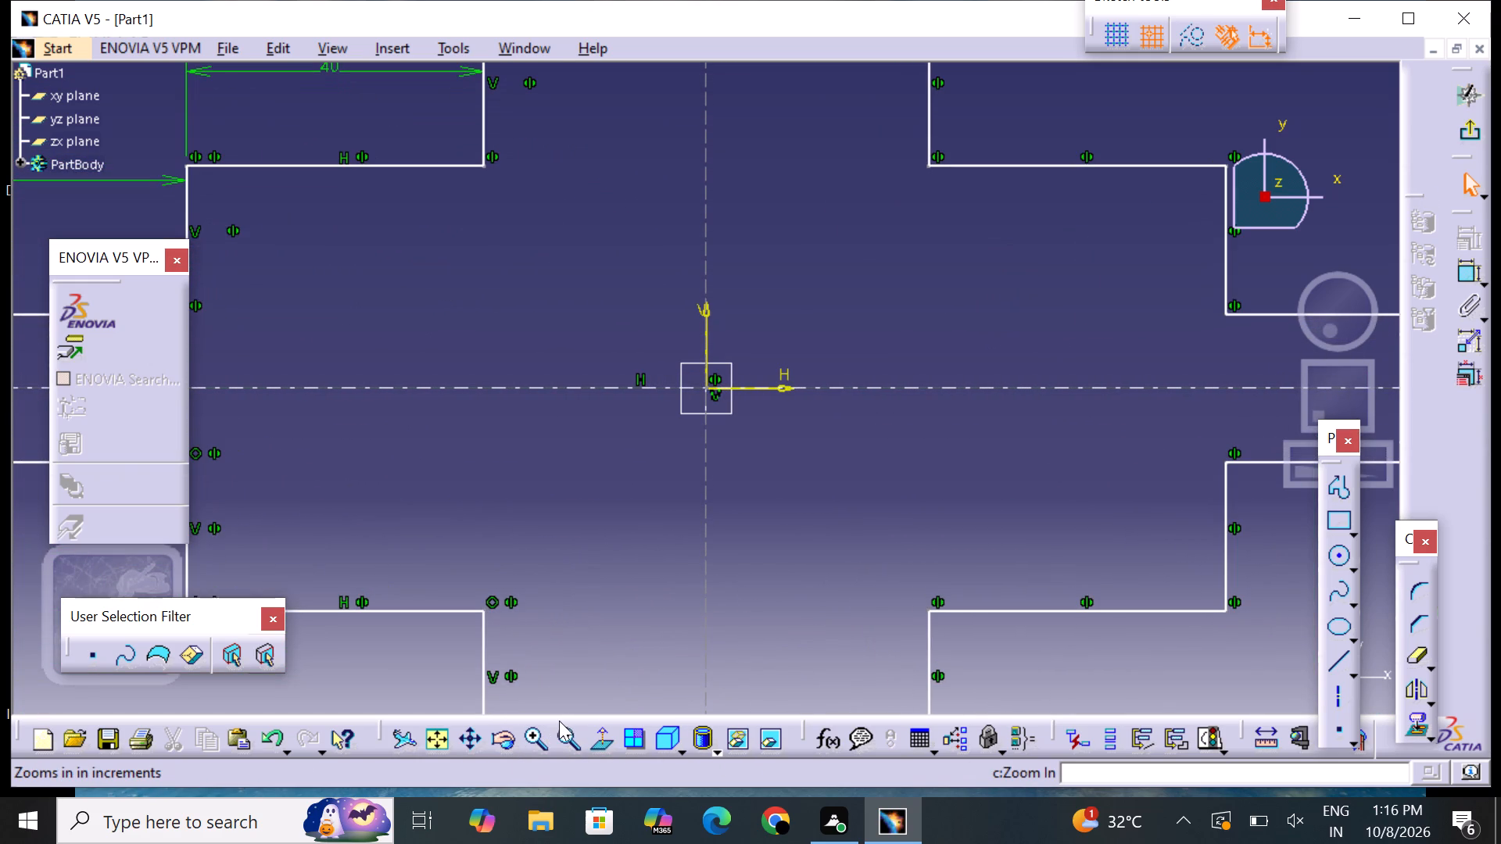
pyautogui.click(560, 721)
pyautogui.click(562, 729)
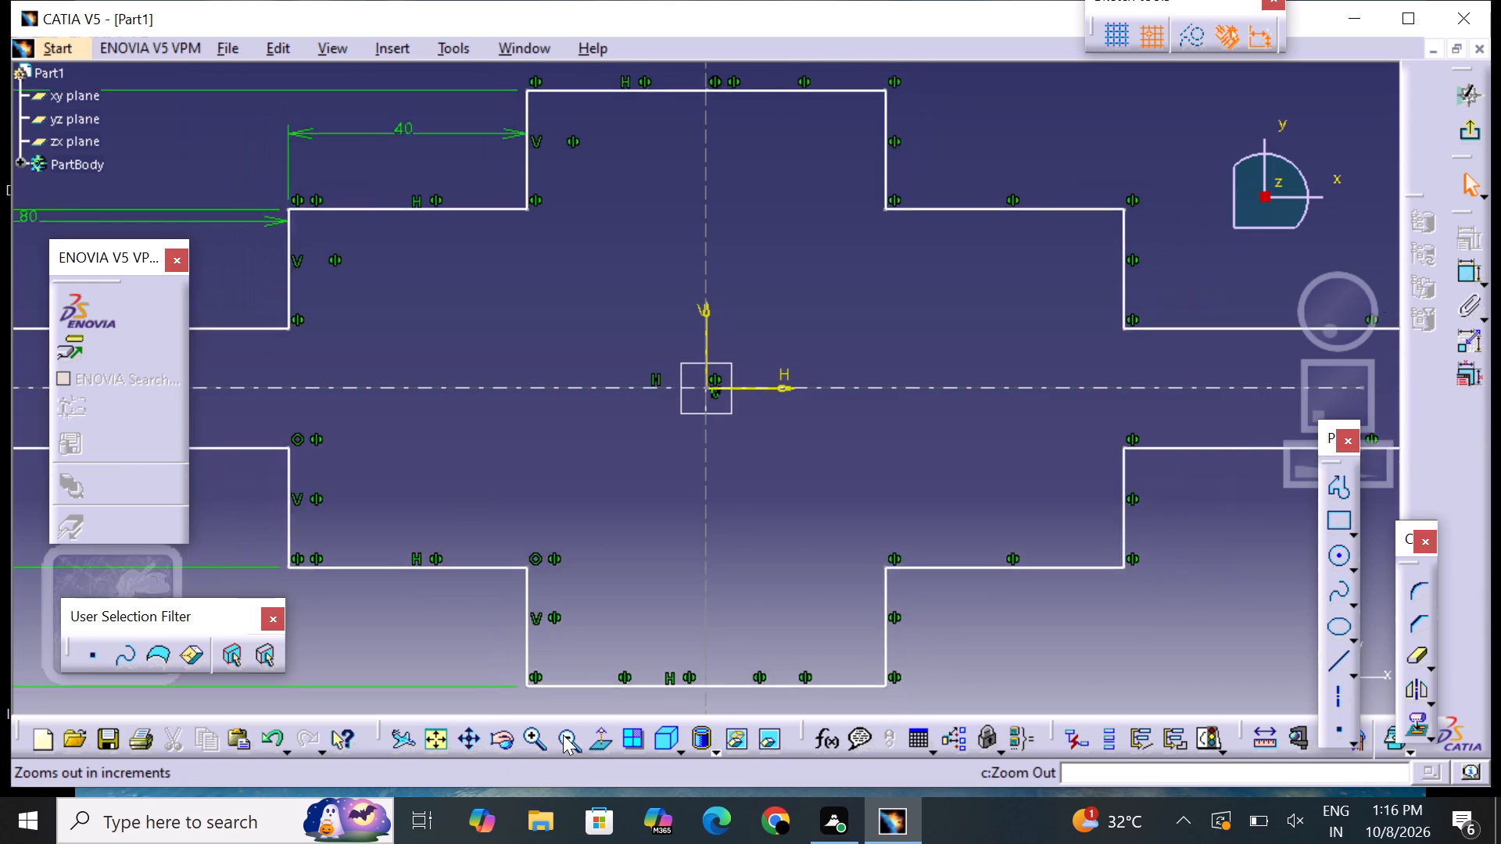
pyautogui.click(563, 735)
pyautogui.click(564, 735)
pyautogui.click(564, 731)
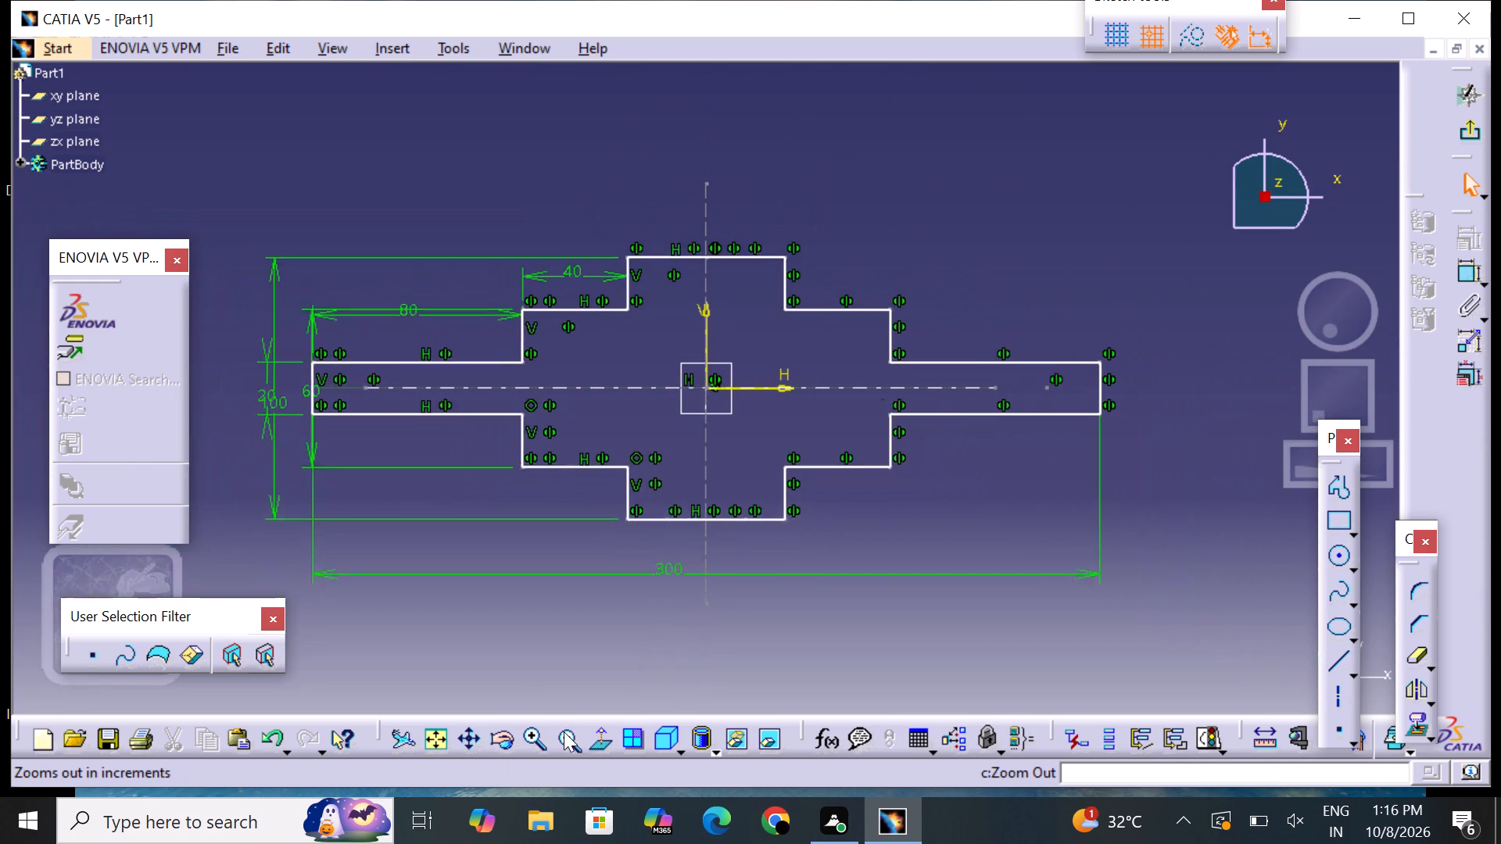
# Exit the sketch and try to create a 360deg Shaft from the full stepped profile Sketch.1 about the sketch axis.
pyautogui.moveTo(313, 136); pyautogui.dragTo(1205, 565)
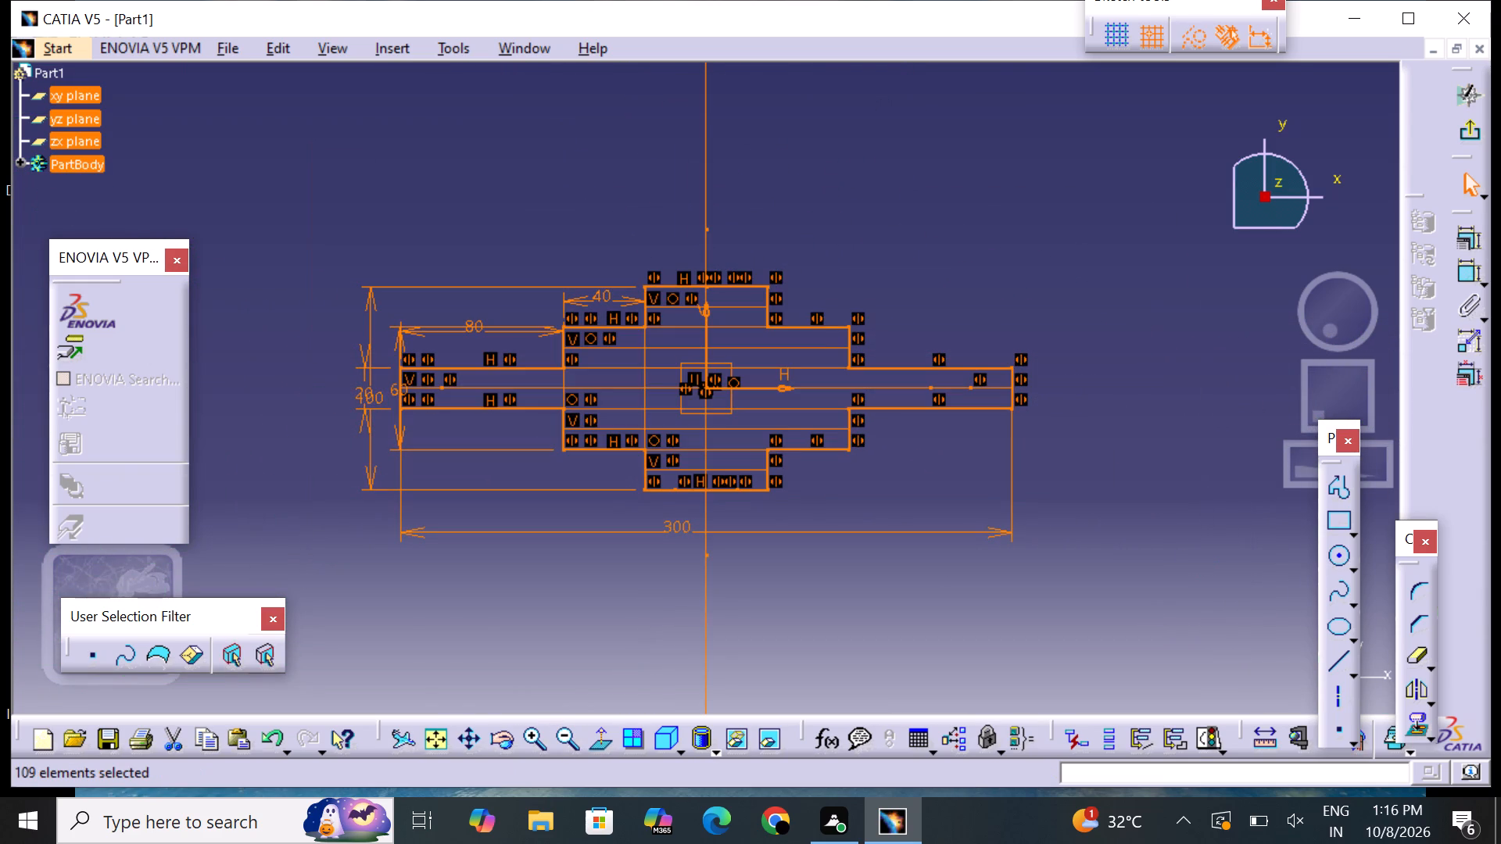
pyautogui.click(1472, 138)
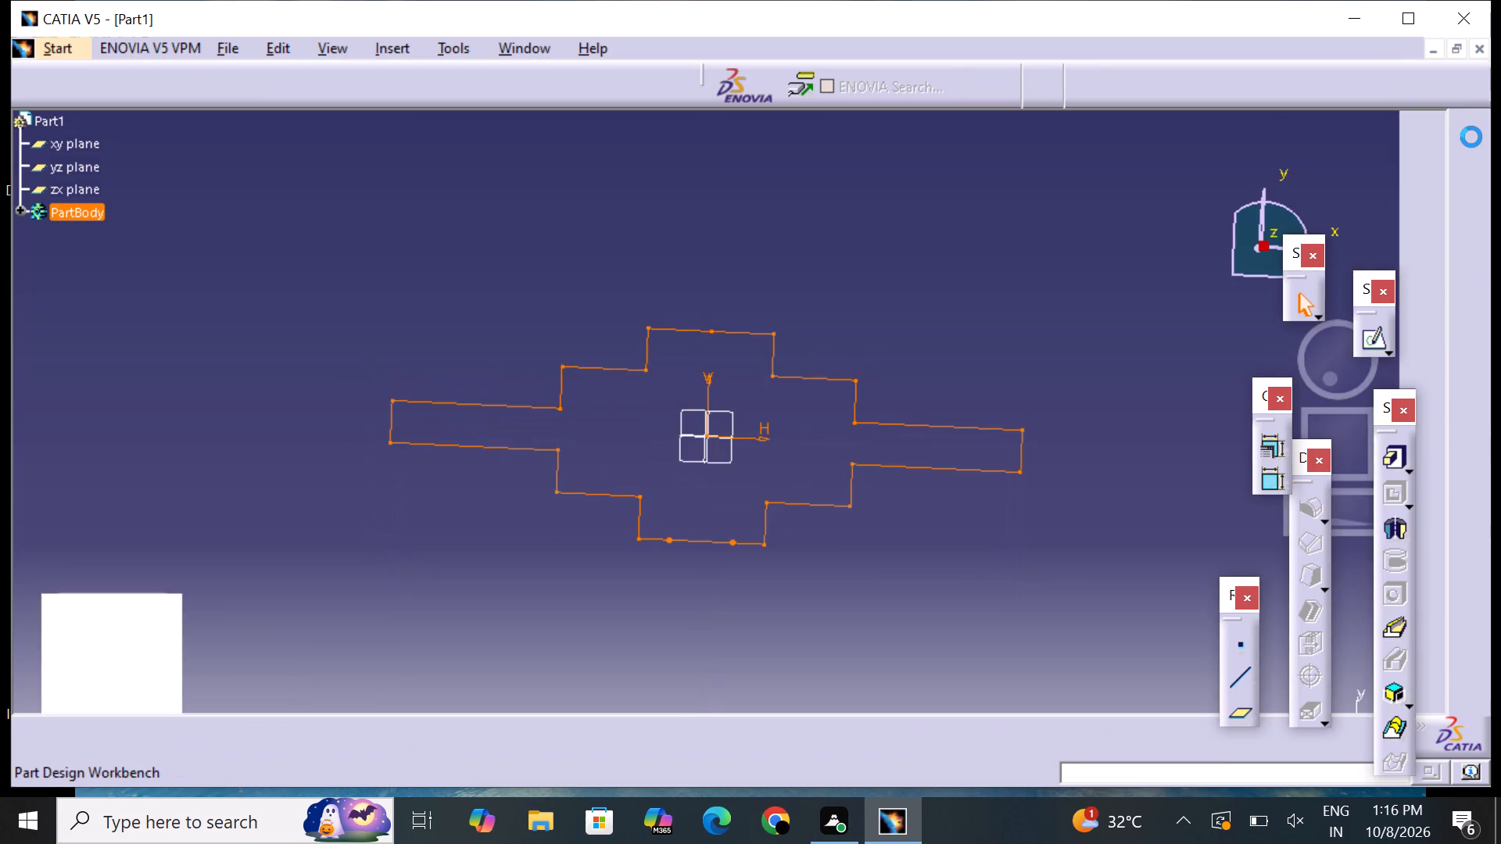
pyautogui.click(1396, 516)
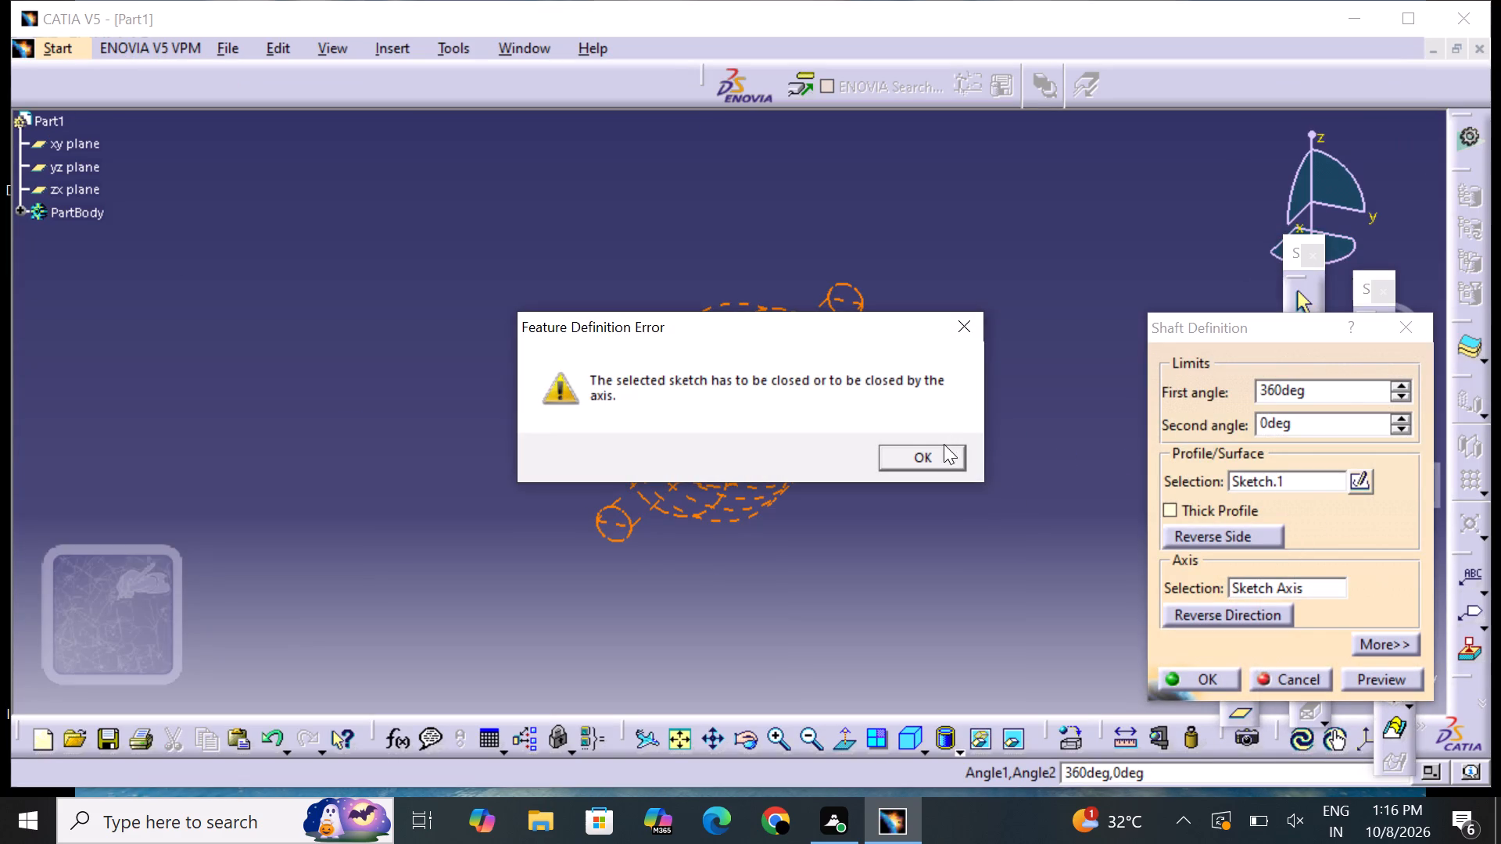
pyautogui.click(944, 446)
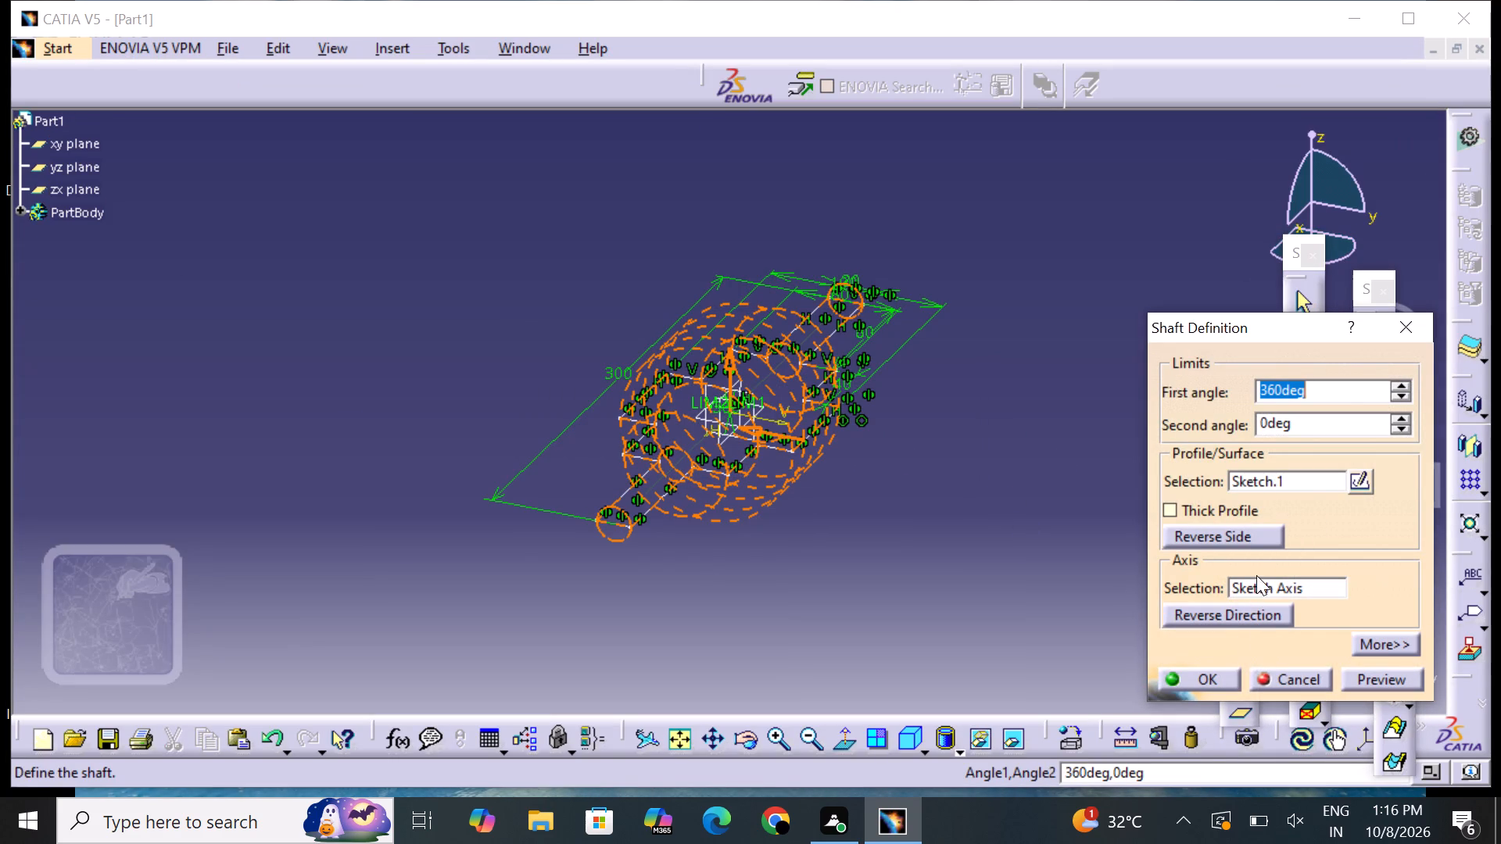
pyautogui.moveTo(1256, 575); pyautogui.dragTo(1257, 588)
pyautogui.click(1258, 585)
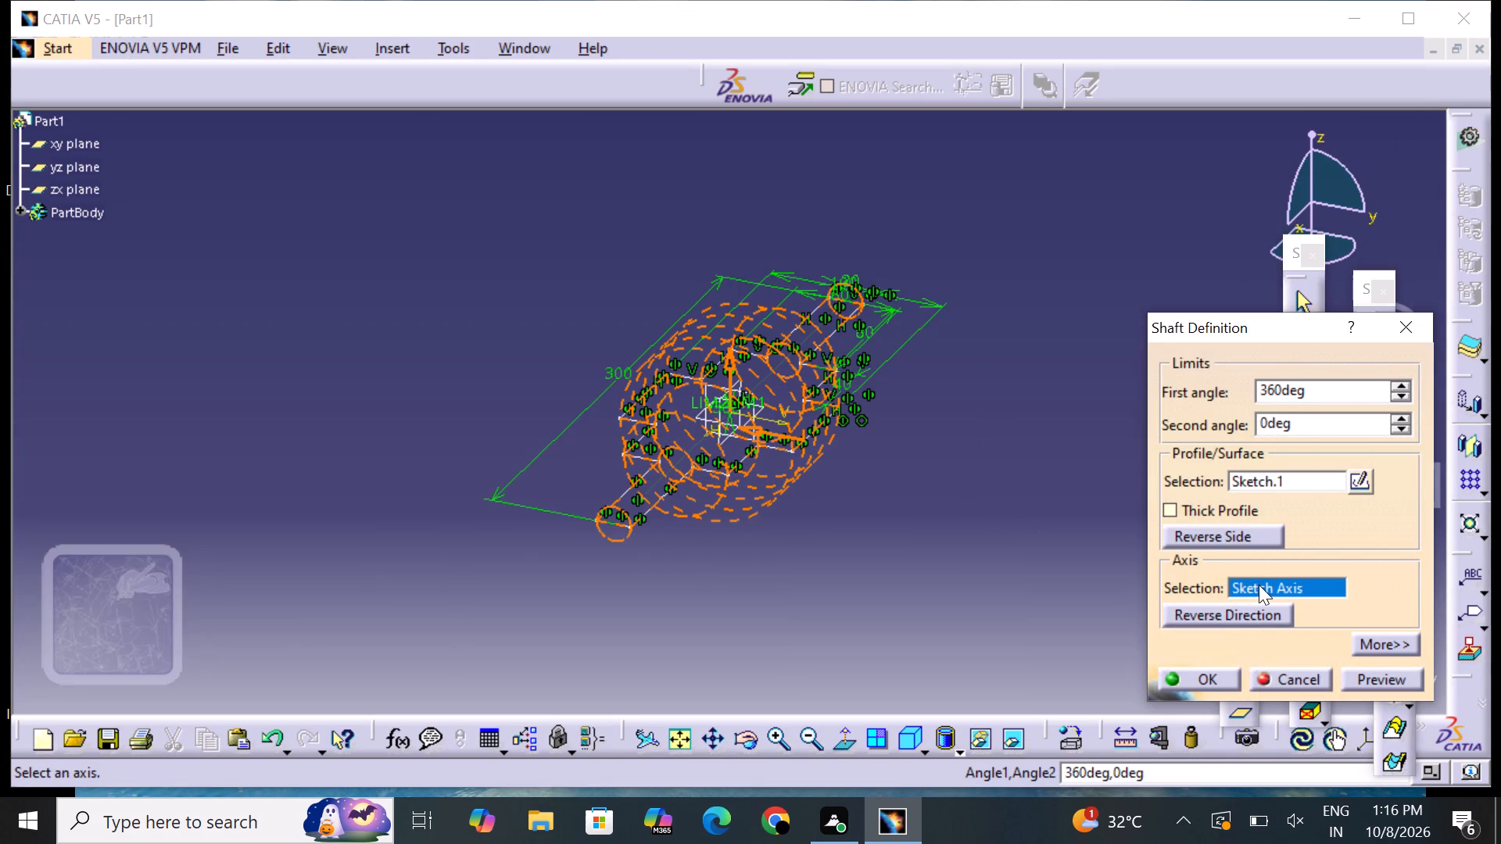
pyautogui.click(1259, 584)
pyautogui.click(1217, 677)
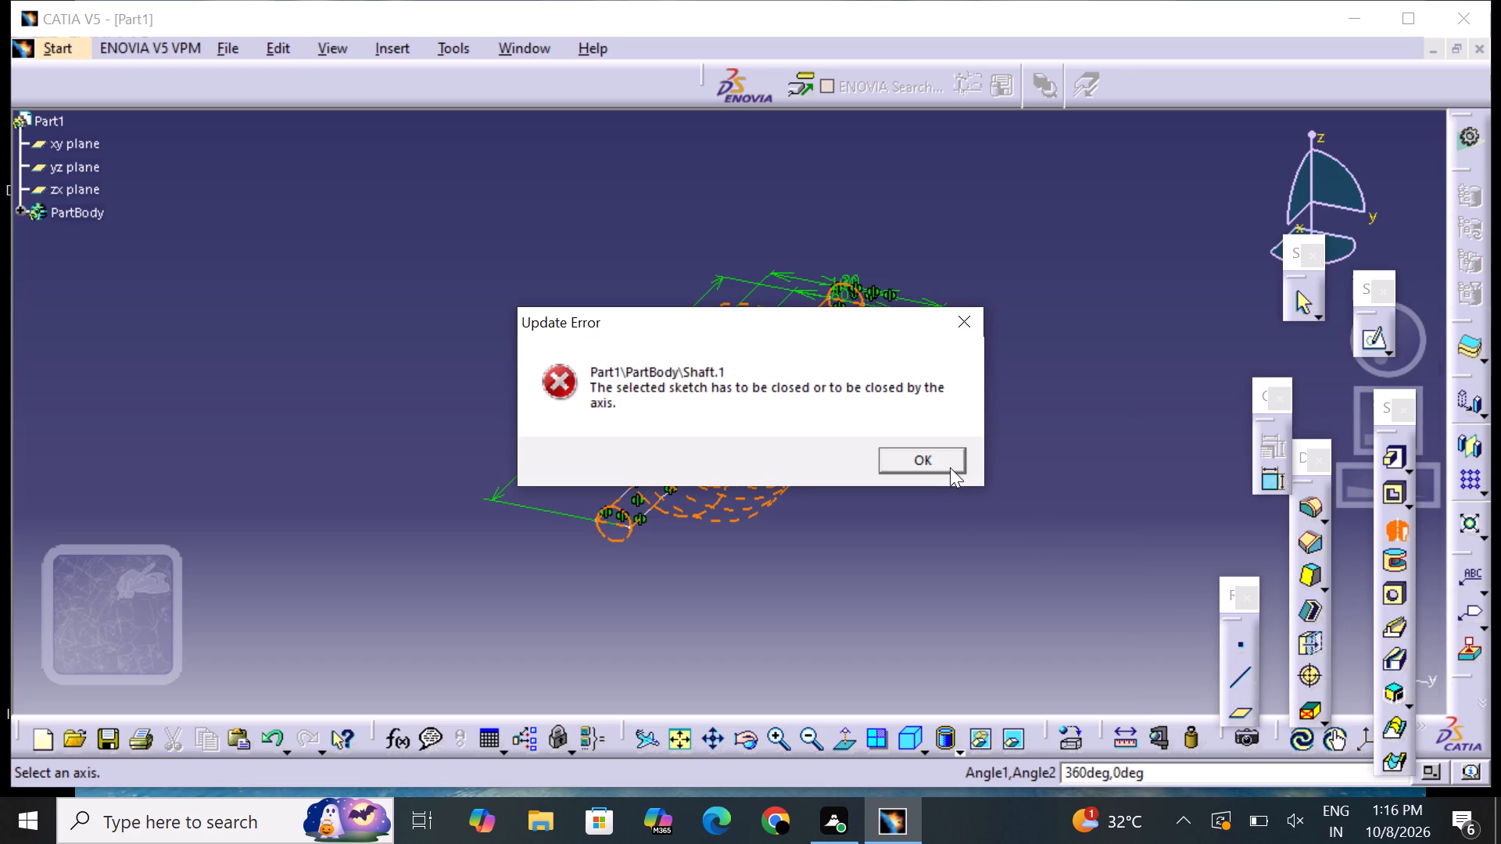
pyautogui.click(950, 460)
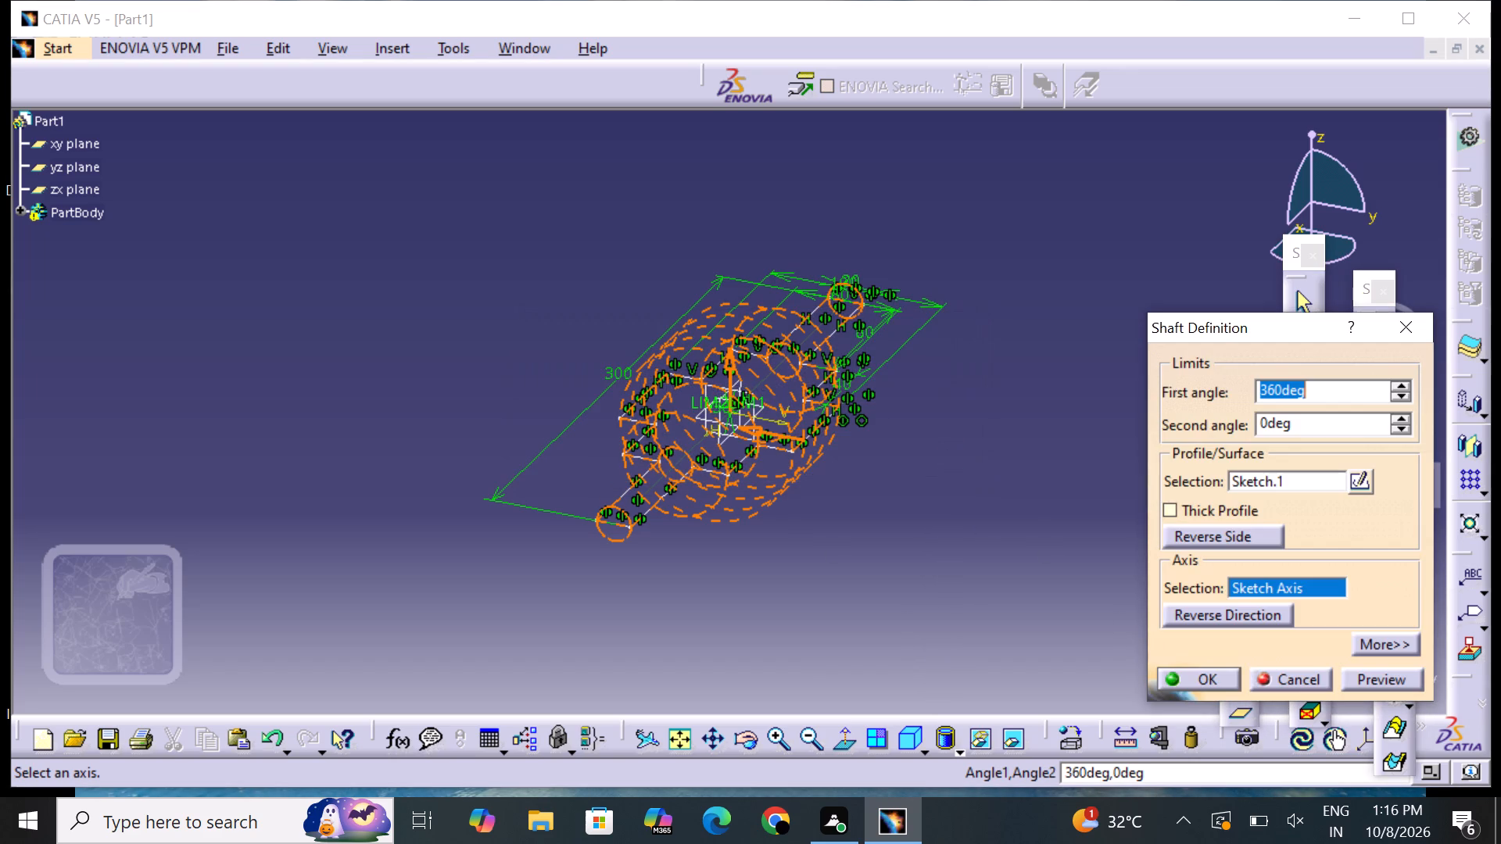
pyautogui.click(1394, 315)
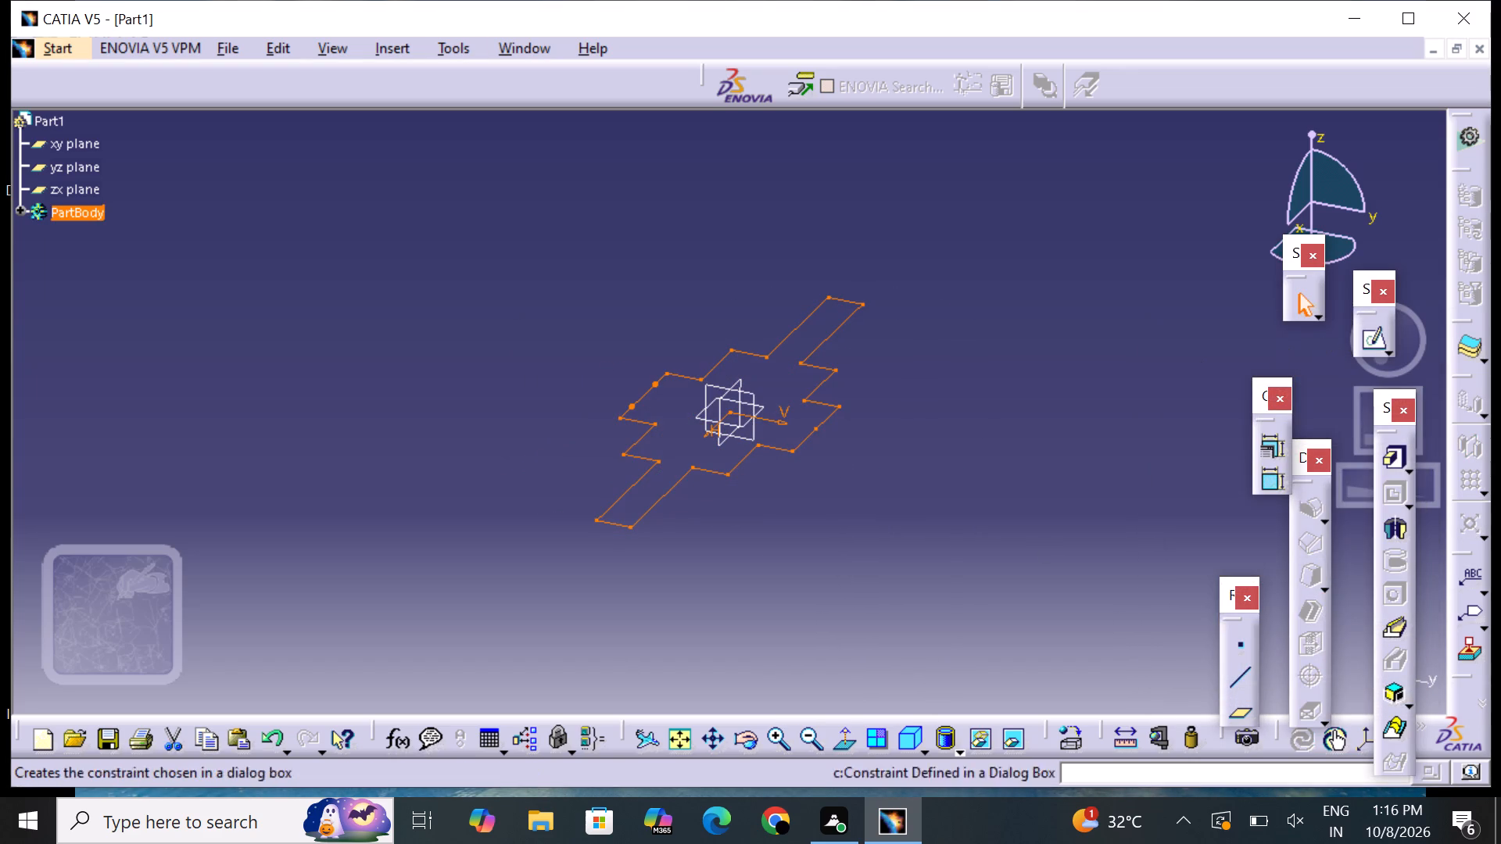
# Reopen the stepped profile sketch and delete all its geometry, axes and dimensions.
pyautogui.click(1389, 332)
pyautogui.click(1369, 339)
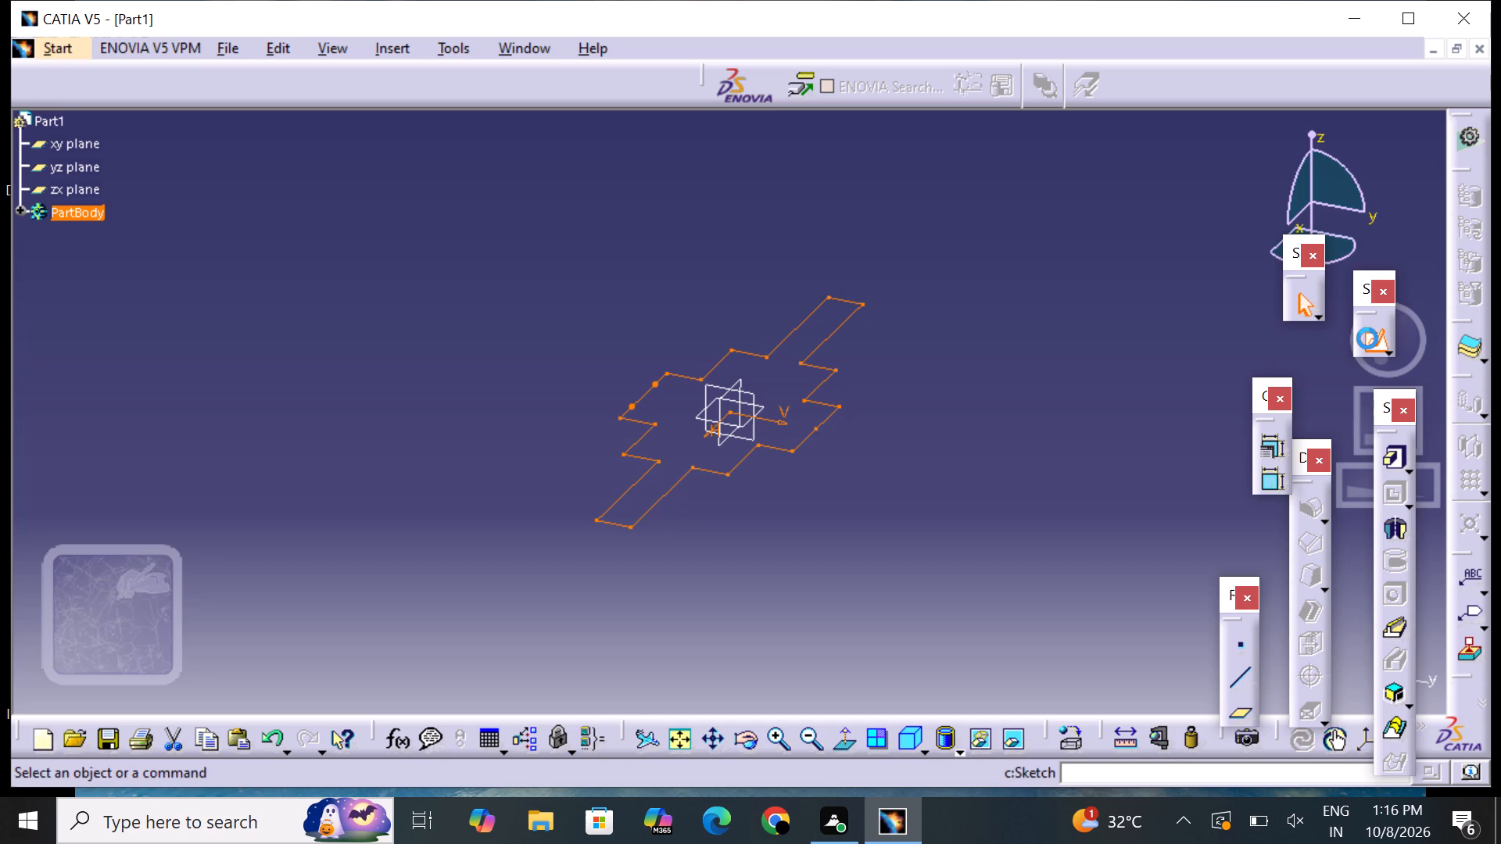
pyautogui.moveTo(365, 137); pyautogui.dragTo(389, 136)
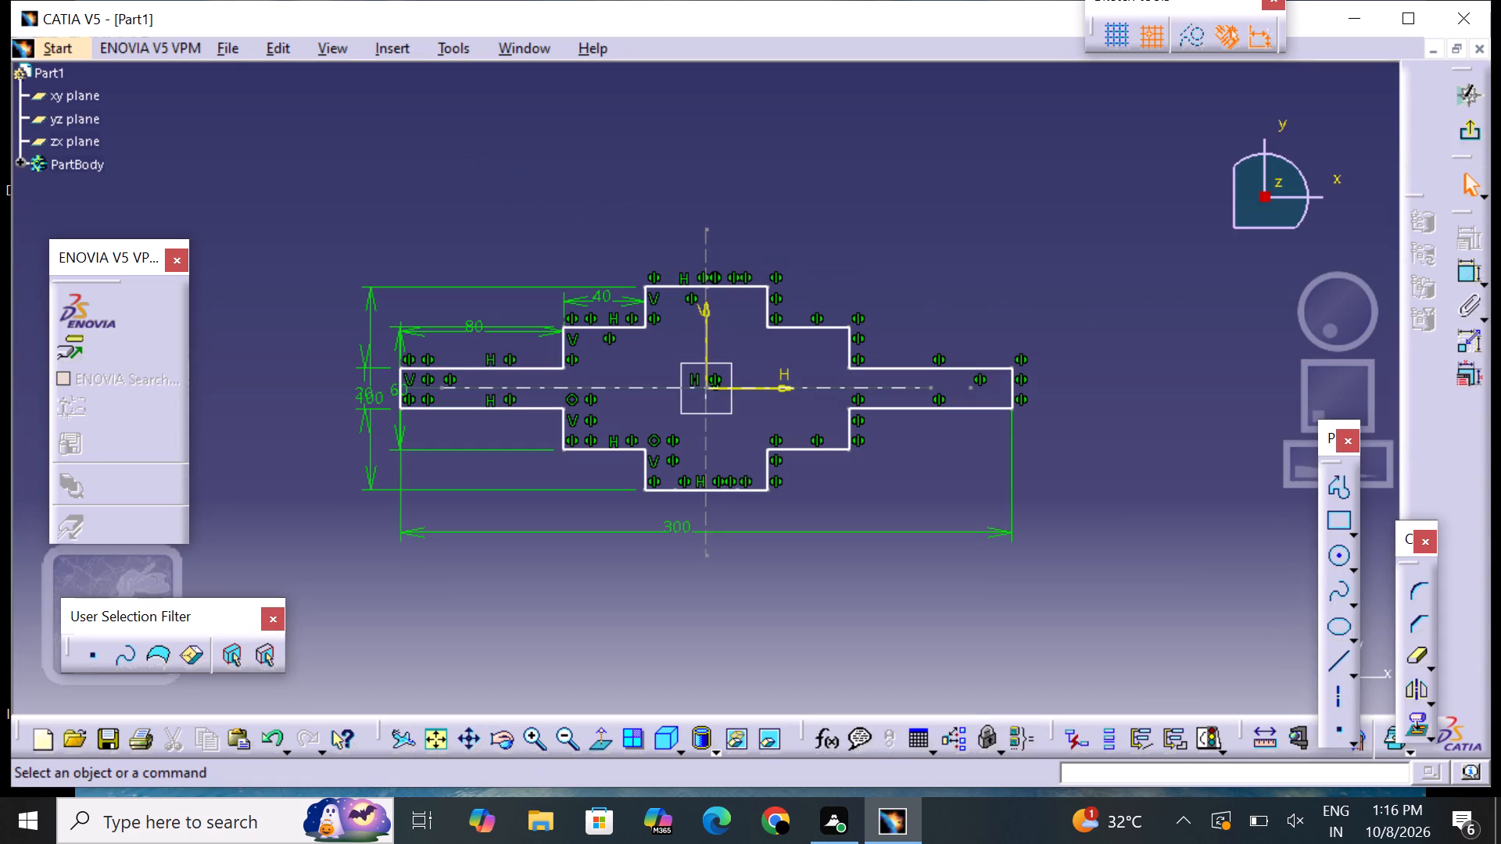
pyautogui.moveTo(389, 136); pyautogui.dragTo(1076, 566)
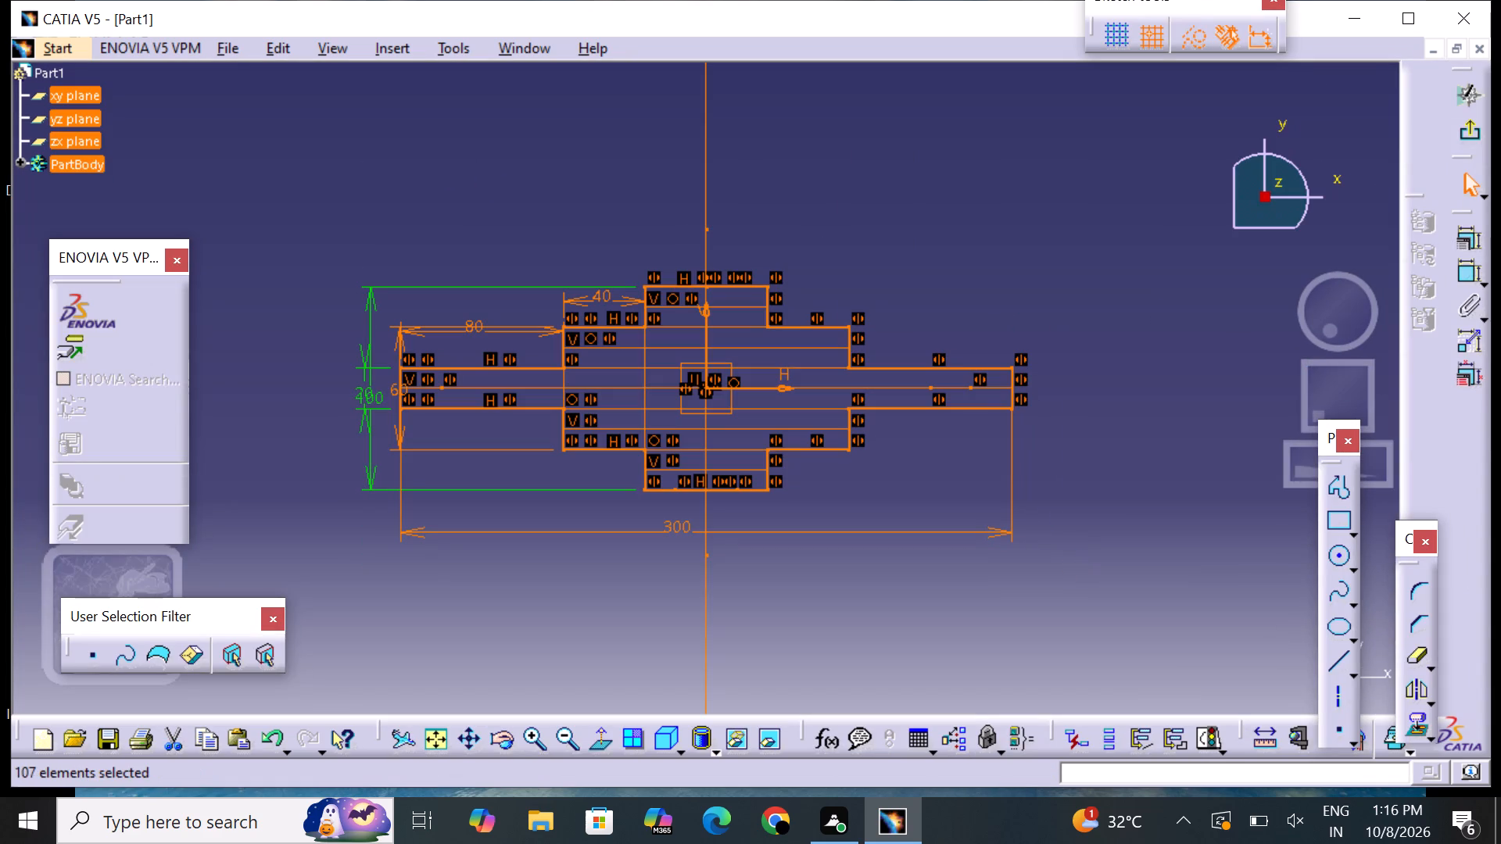
pyautogui.press('Delete')
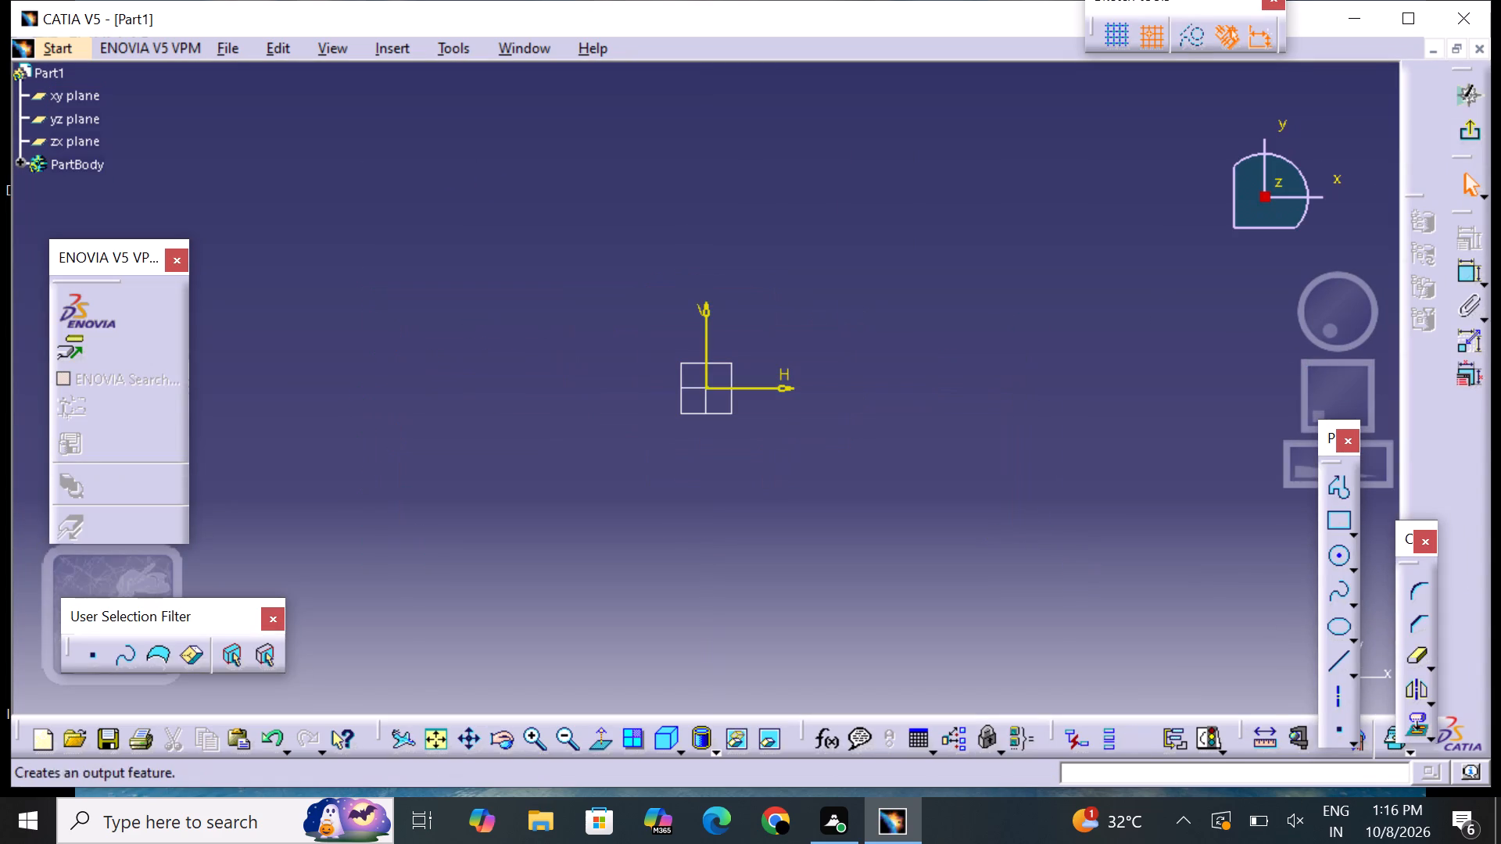
# Draw two axes crossing at the origin: a vertical one about 200 mm long and a horizontal one from H -130 to 140 mm.
pyautogui.click(1327, 698)
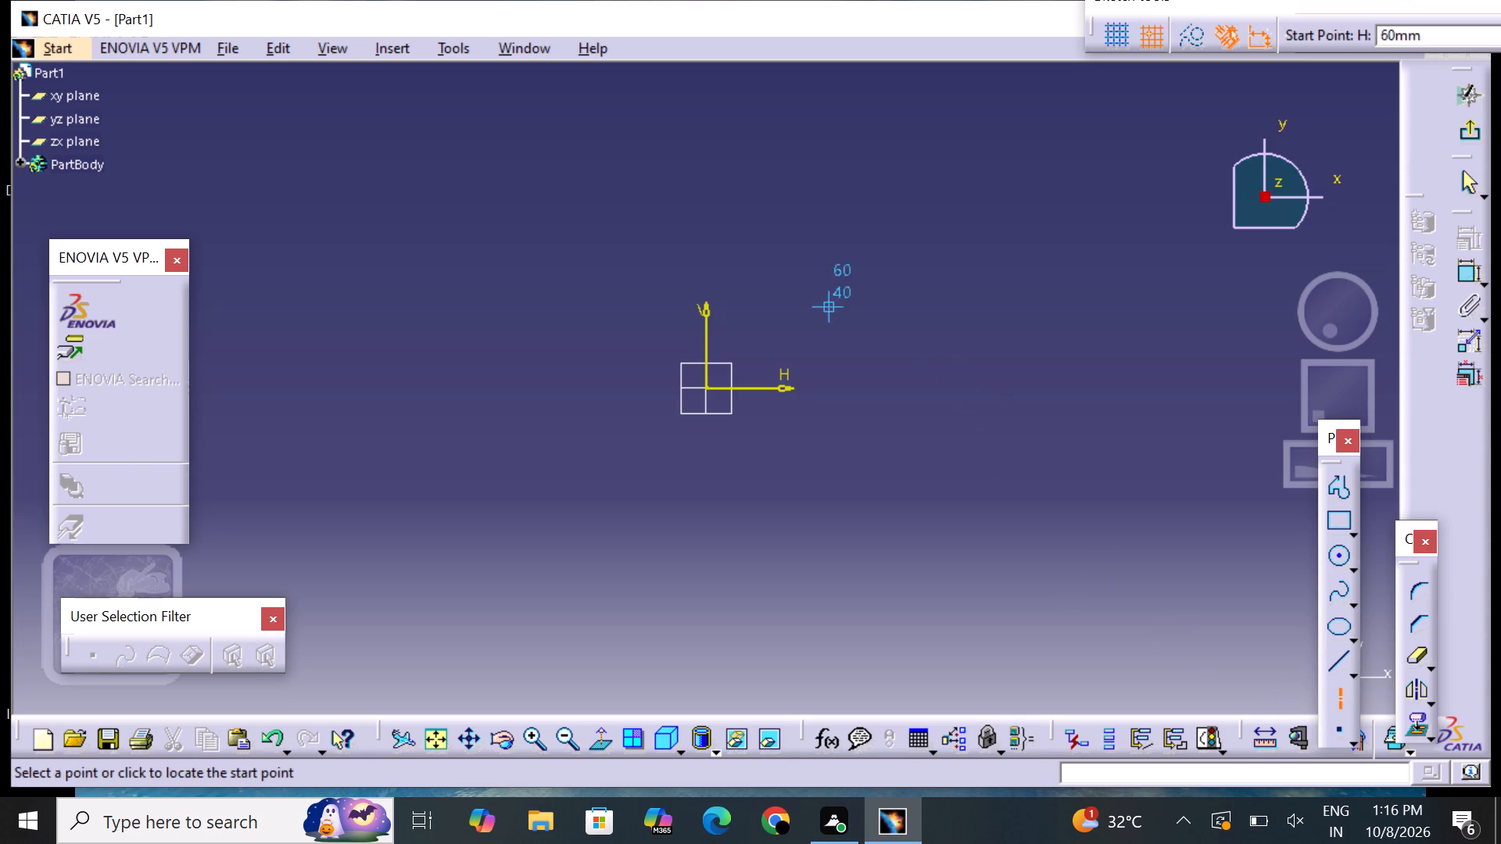
pyautogui.click(707, 184)
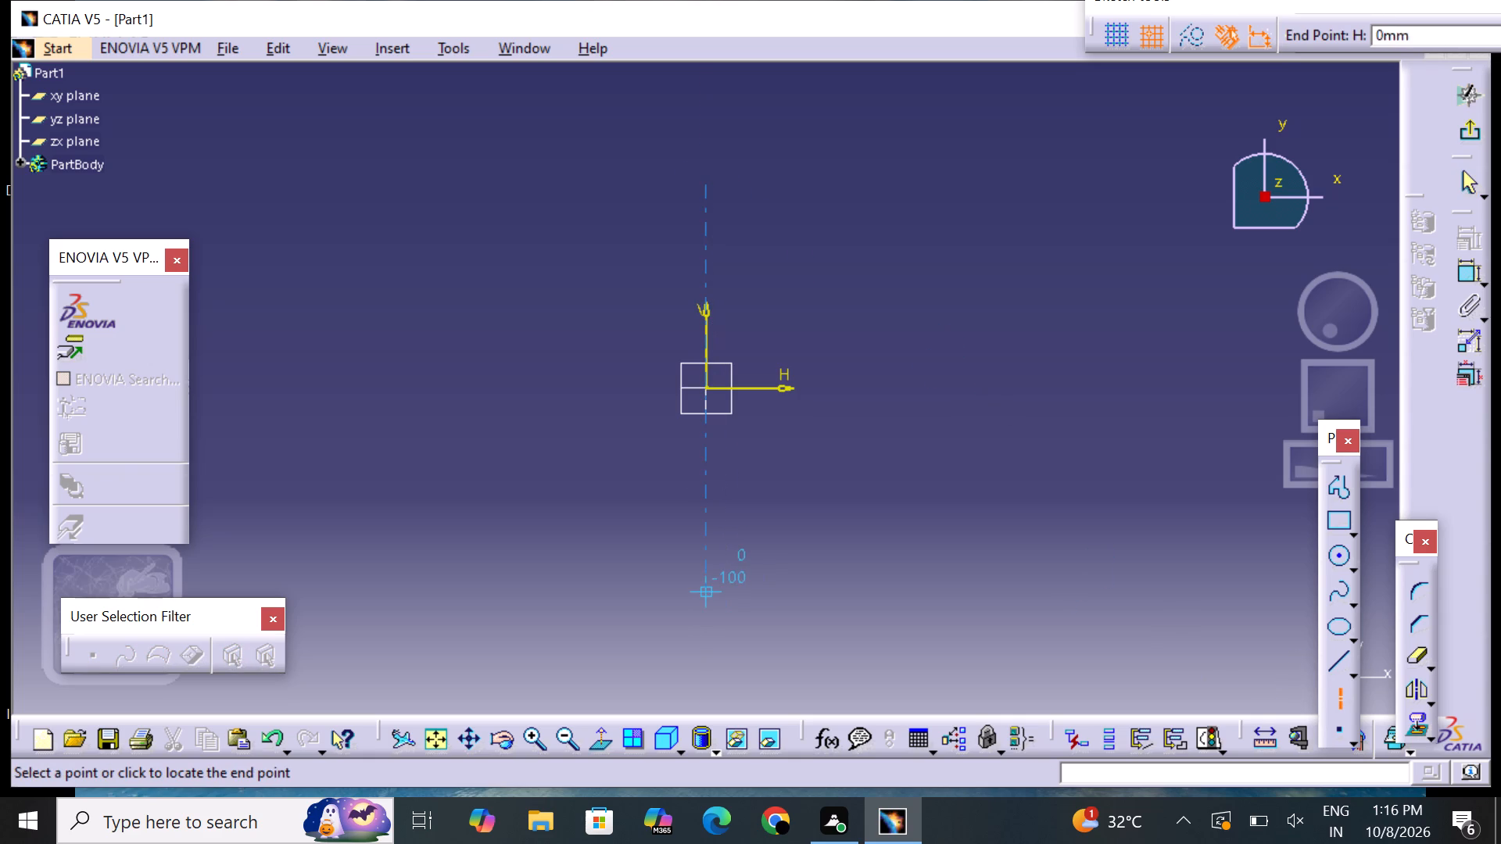
pyautogui.click(715, 588)
pyautogui.click(856, 582)
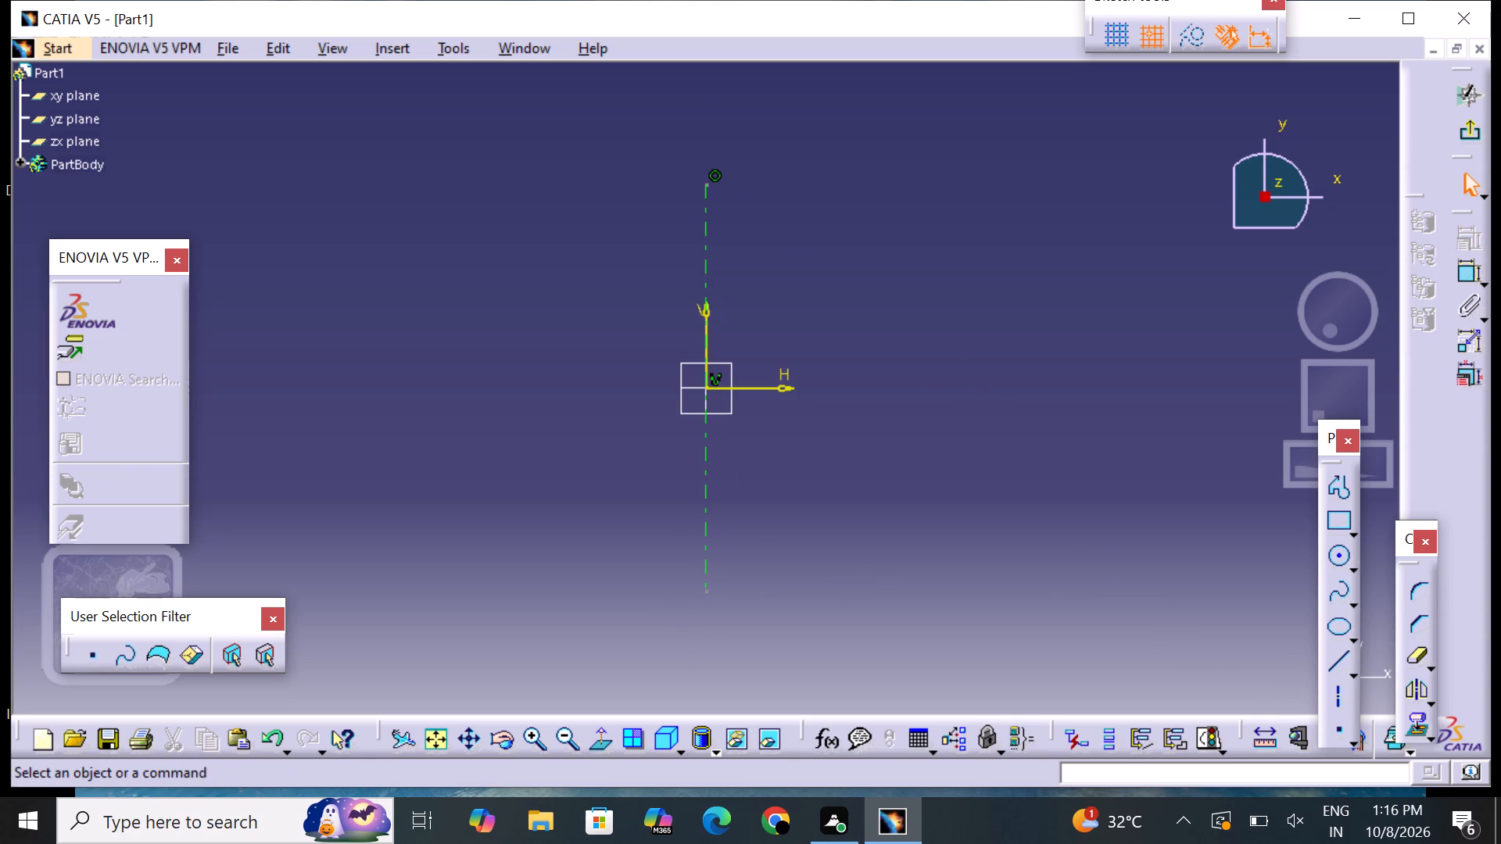
pyautogui.click(1338, 698)
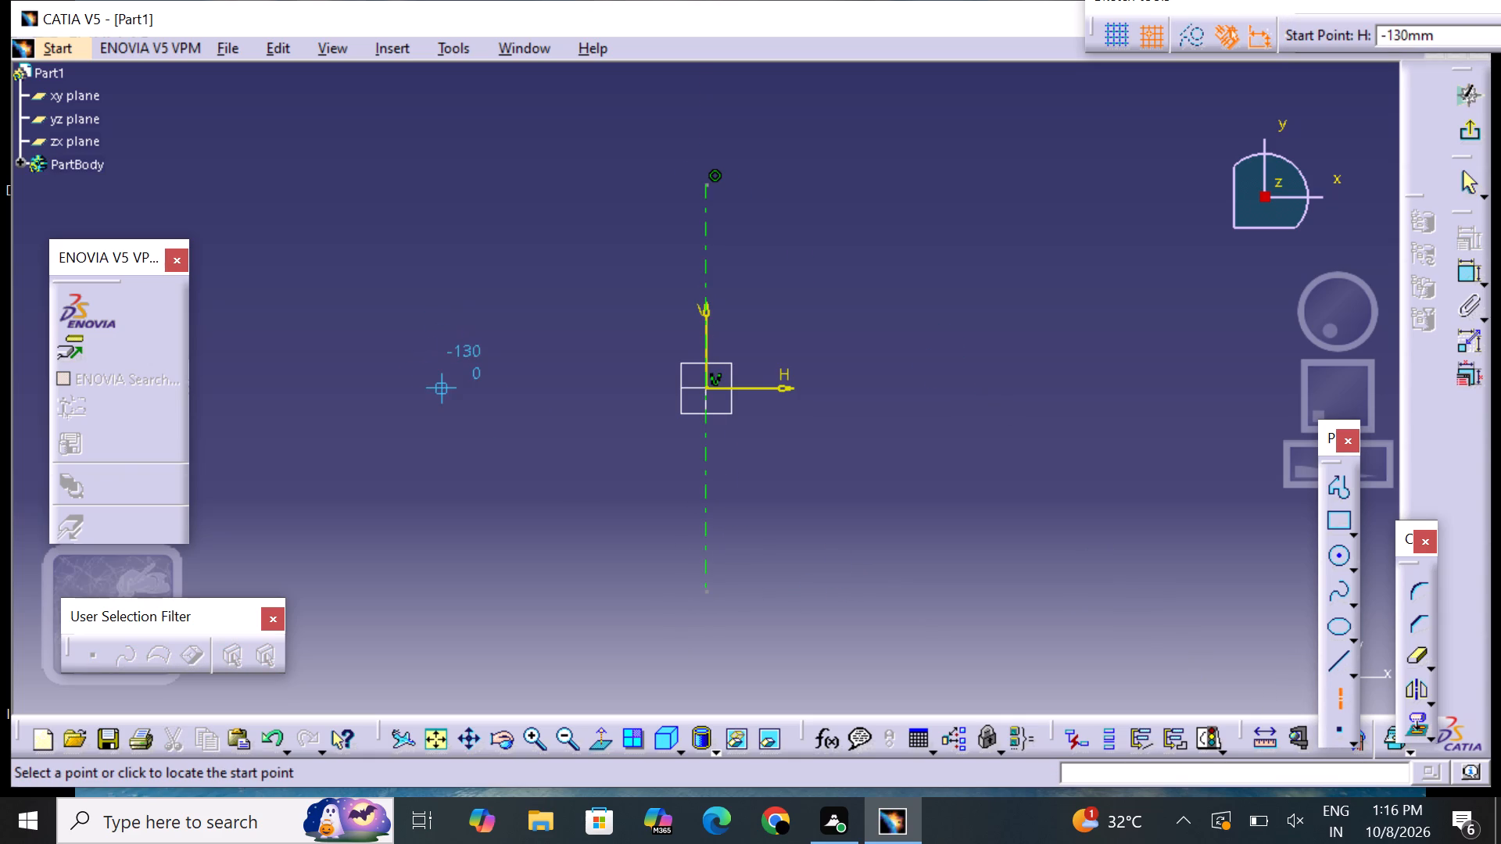
pyautogui.moveTo(441, 397); pyautogui.dragTo(553, 395)
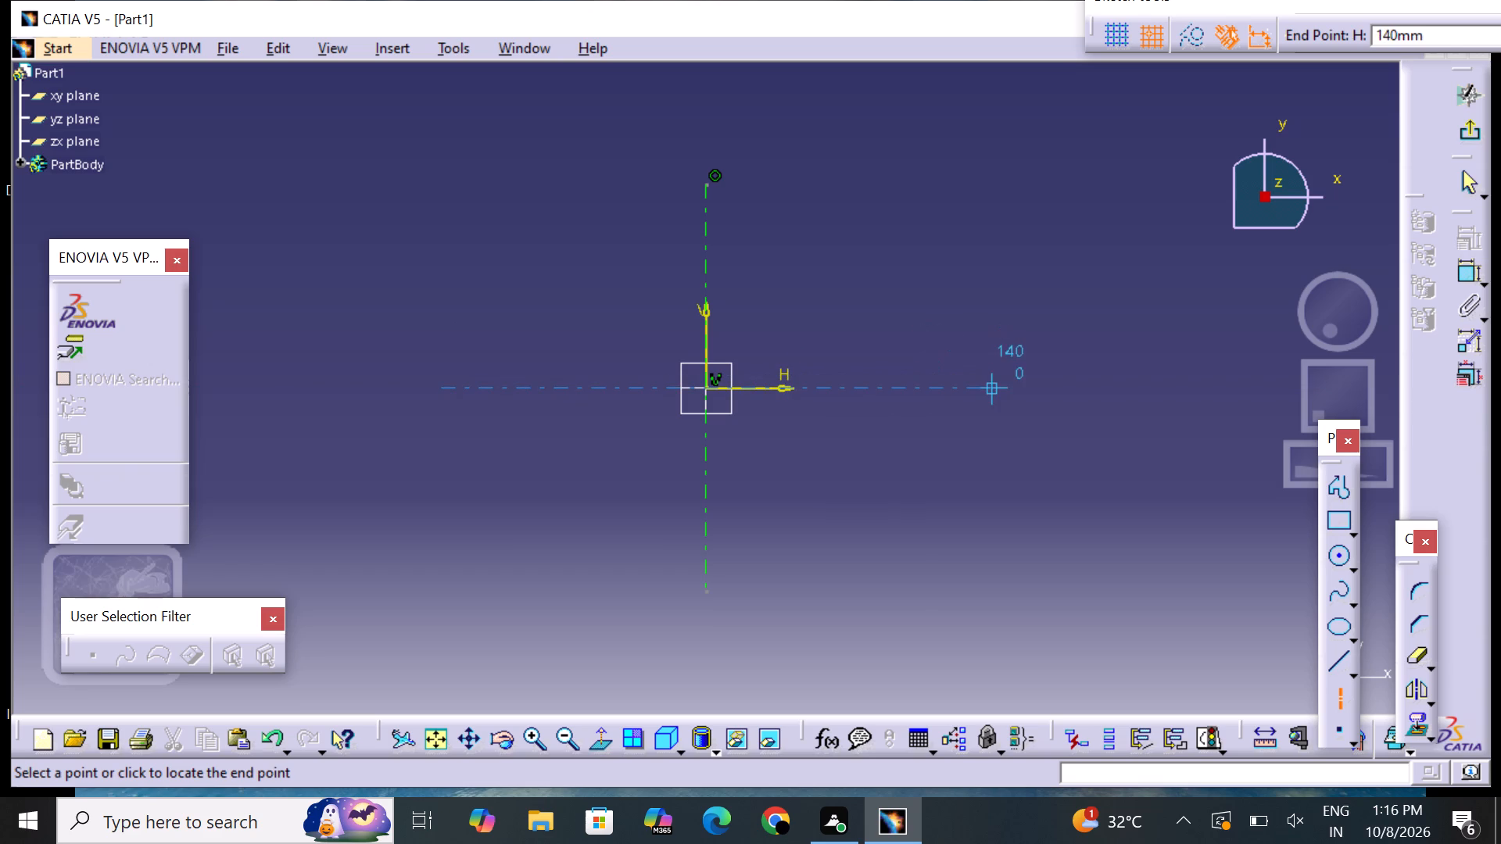
pyautogui.click(999, 392)
pyautogui.click(1016, 485)
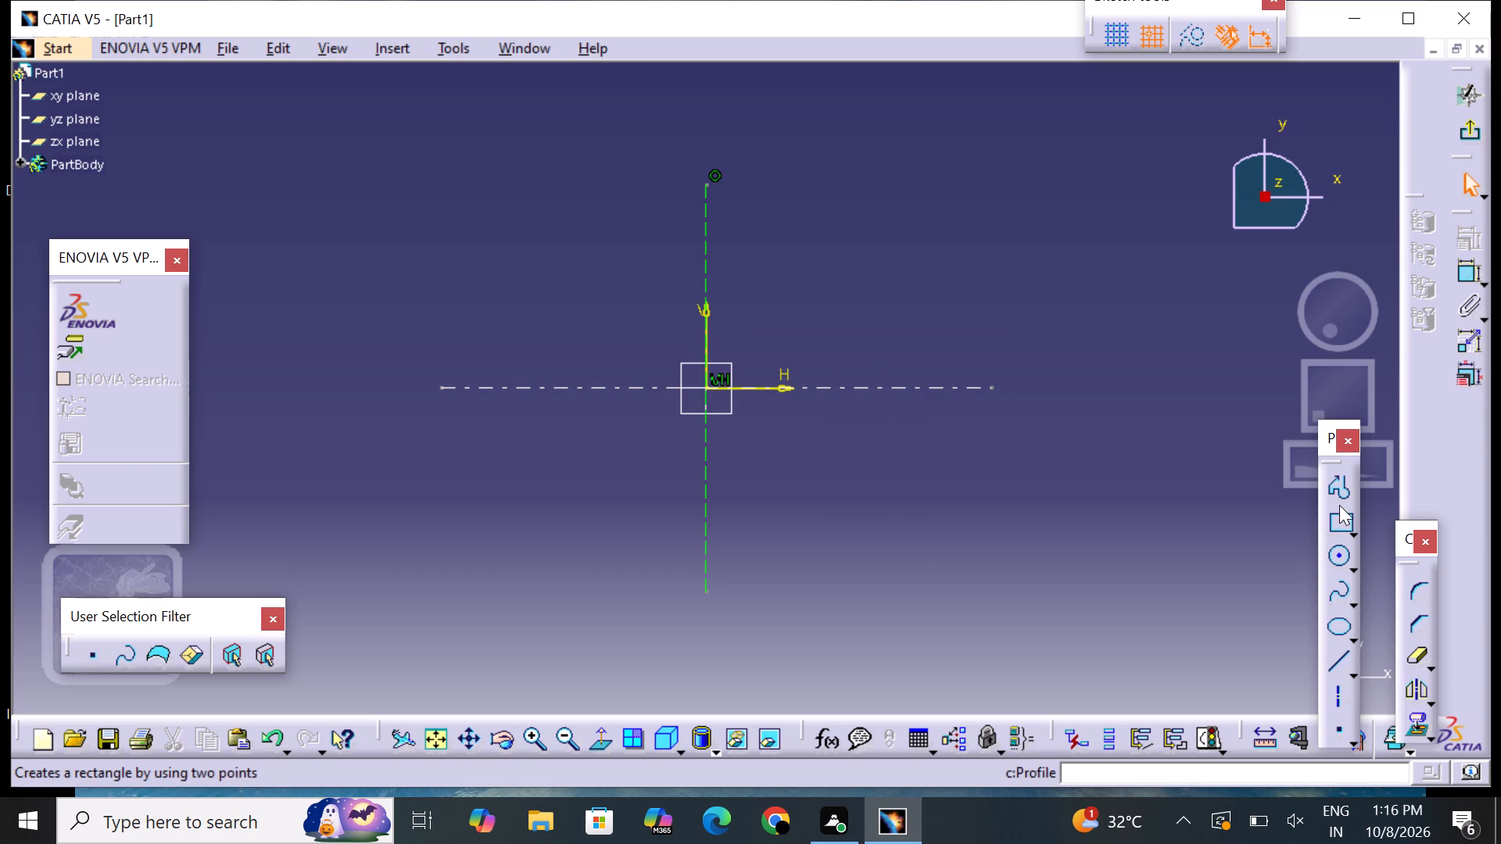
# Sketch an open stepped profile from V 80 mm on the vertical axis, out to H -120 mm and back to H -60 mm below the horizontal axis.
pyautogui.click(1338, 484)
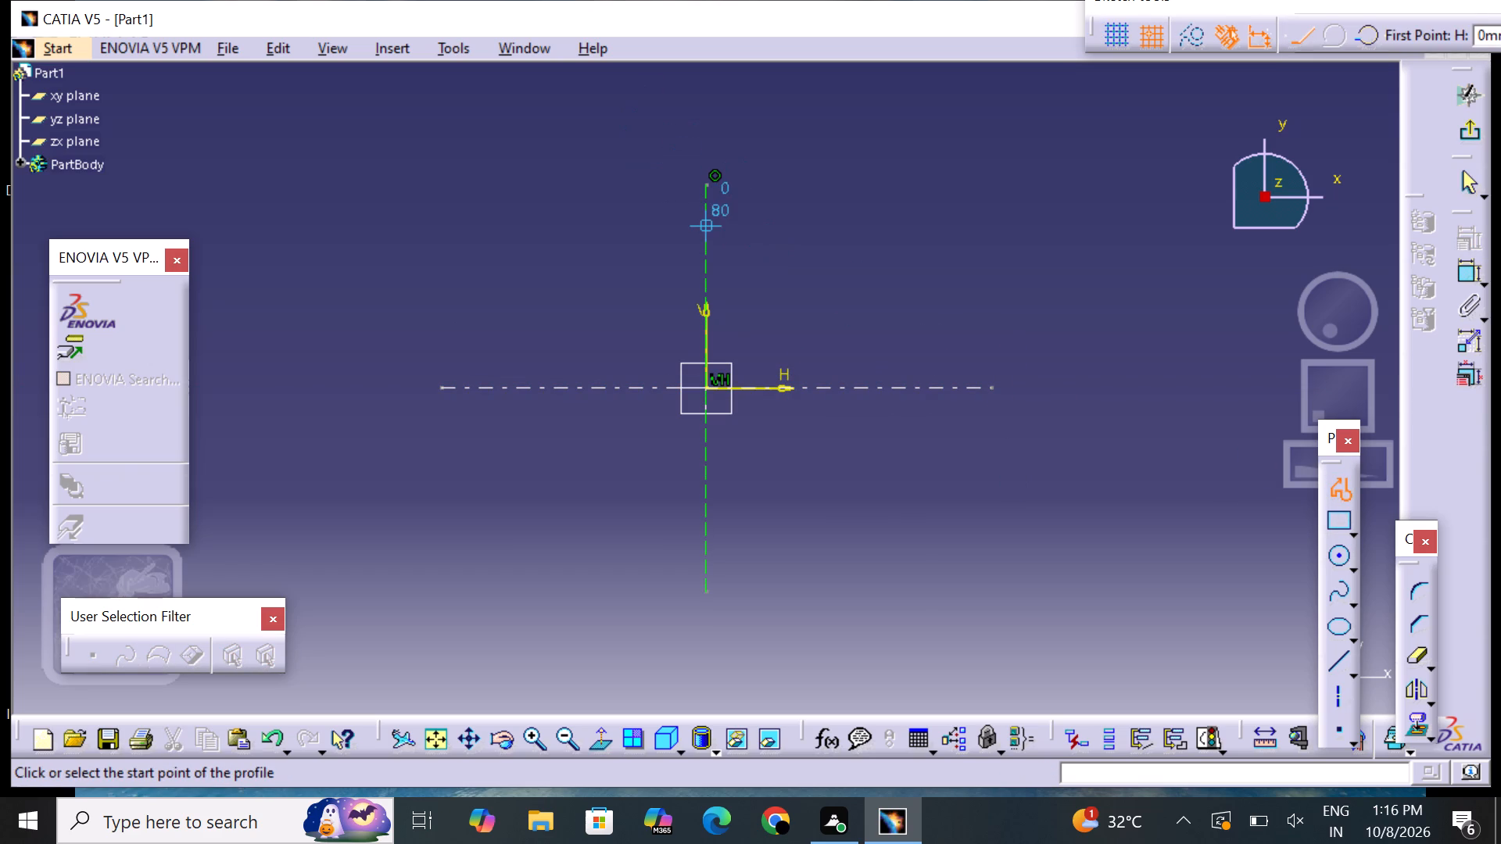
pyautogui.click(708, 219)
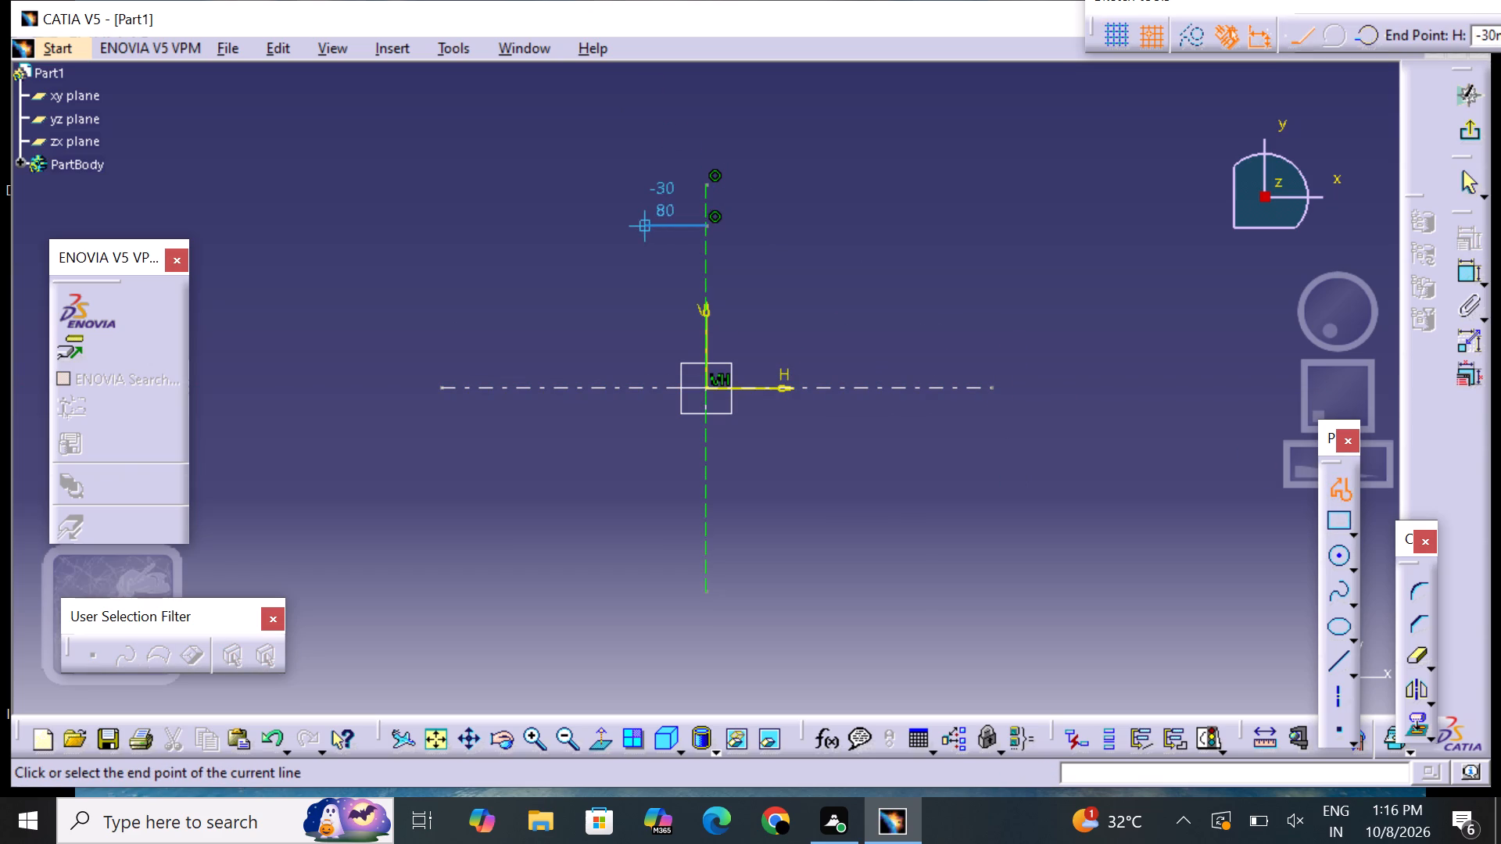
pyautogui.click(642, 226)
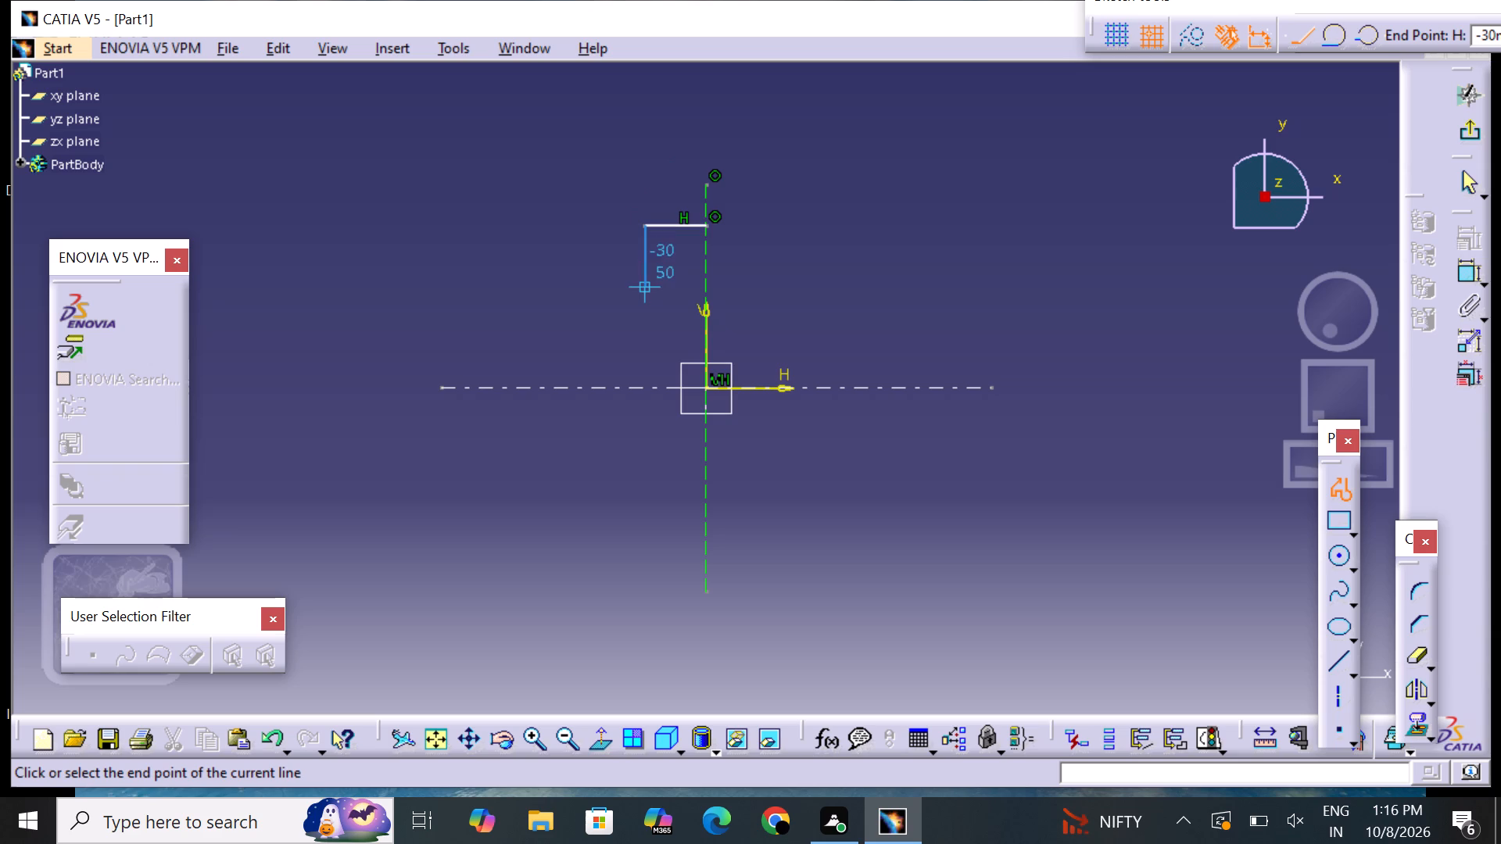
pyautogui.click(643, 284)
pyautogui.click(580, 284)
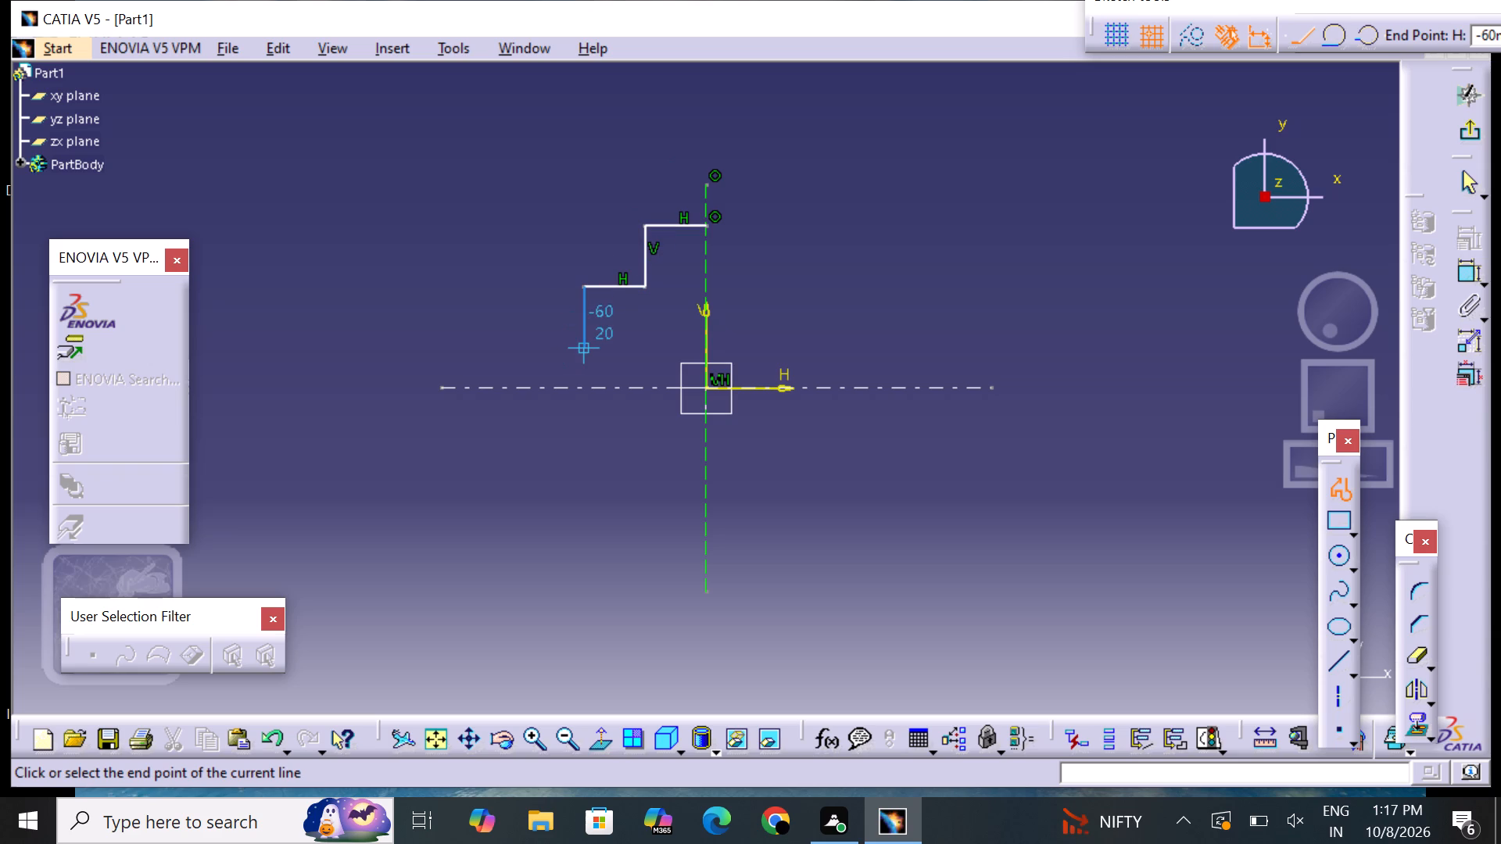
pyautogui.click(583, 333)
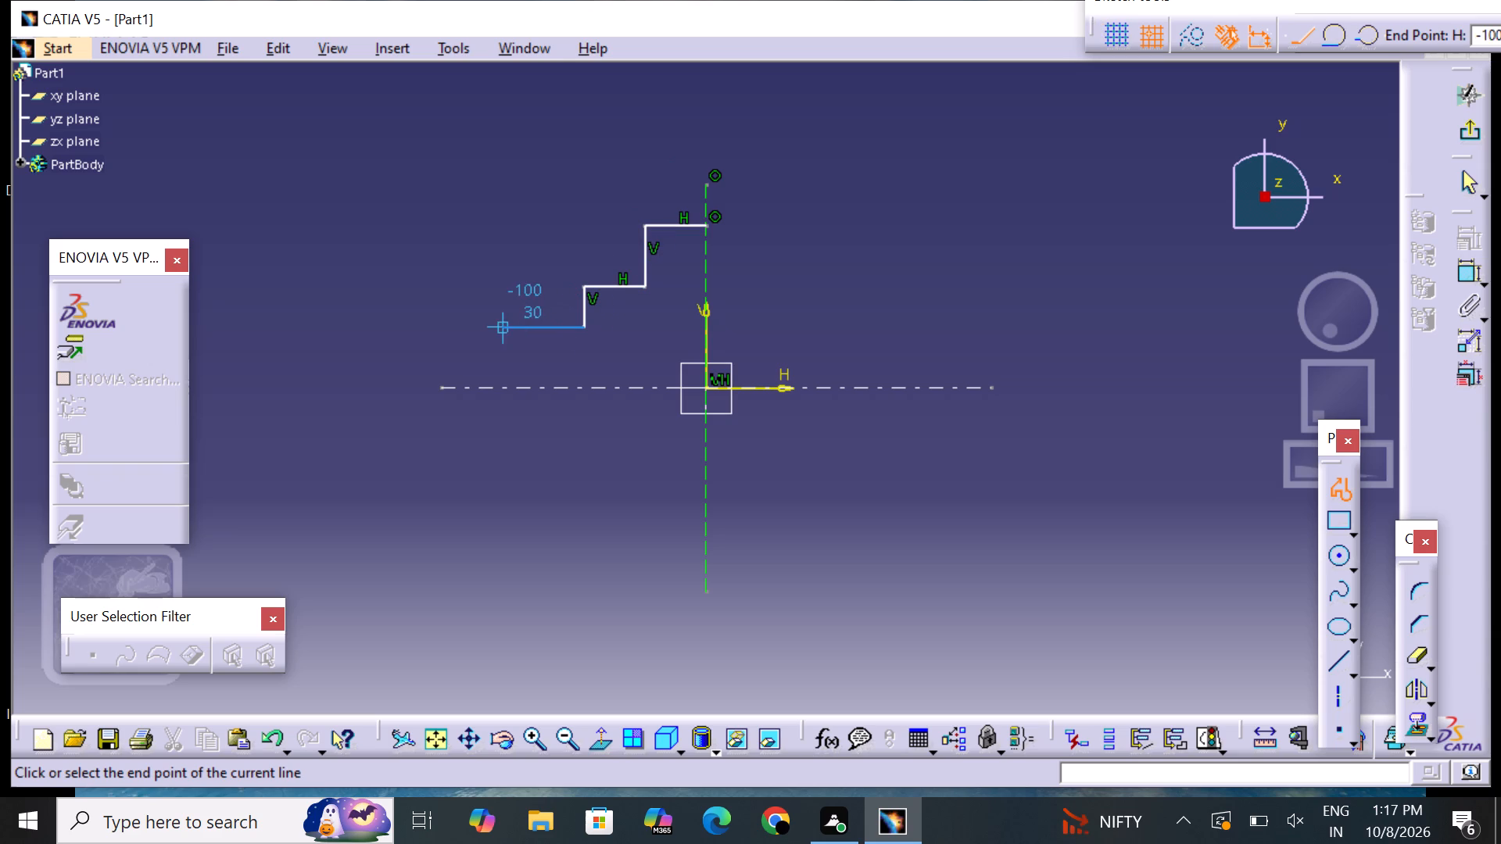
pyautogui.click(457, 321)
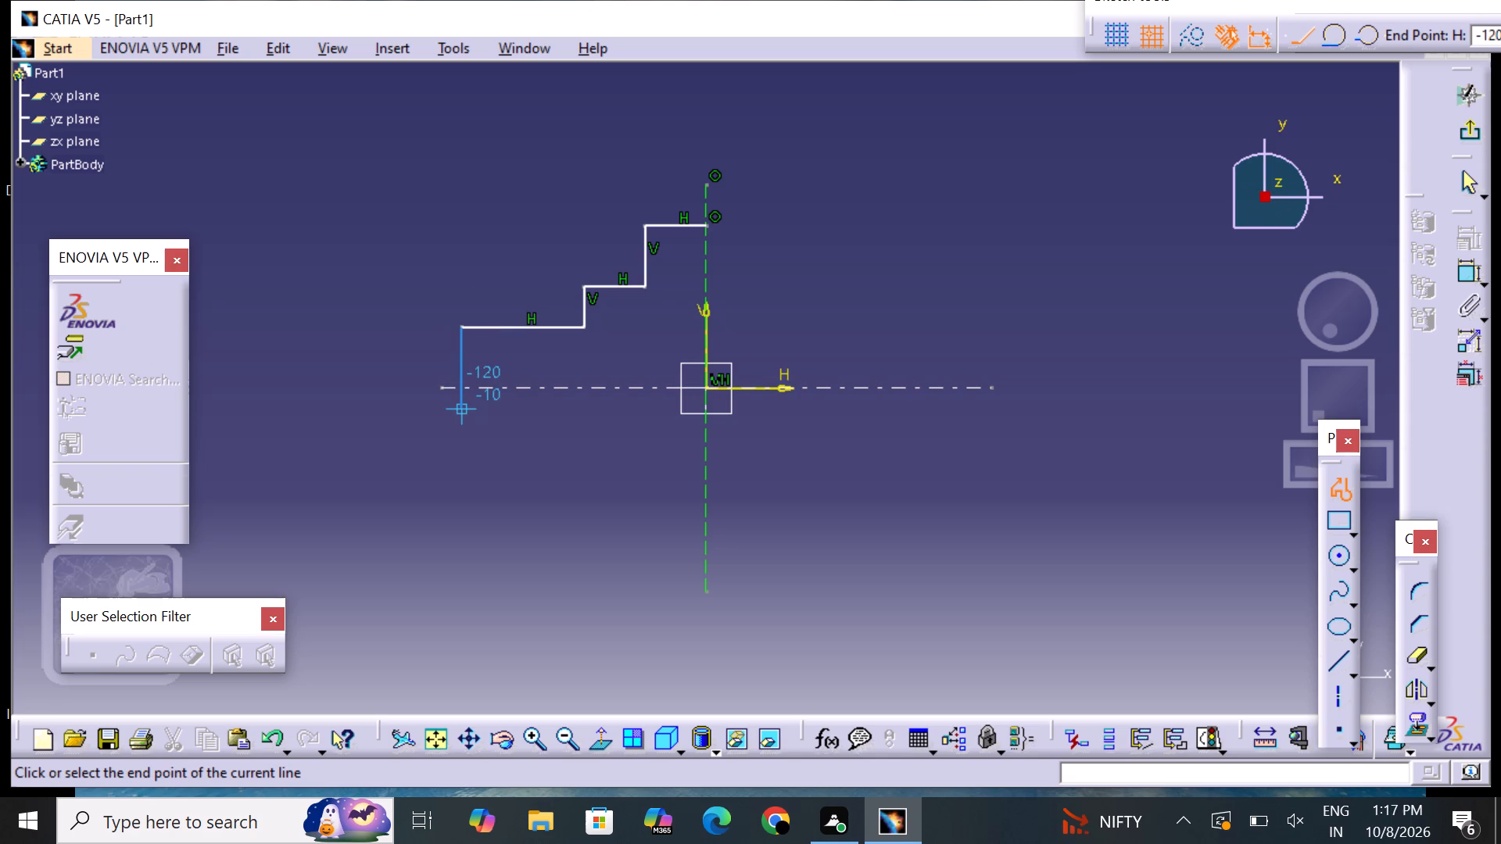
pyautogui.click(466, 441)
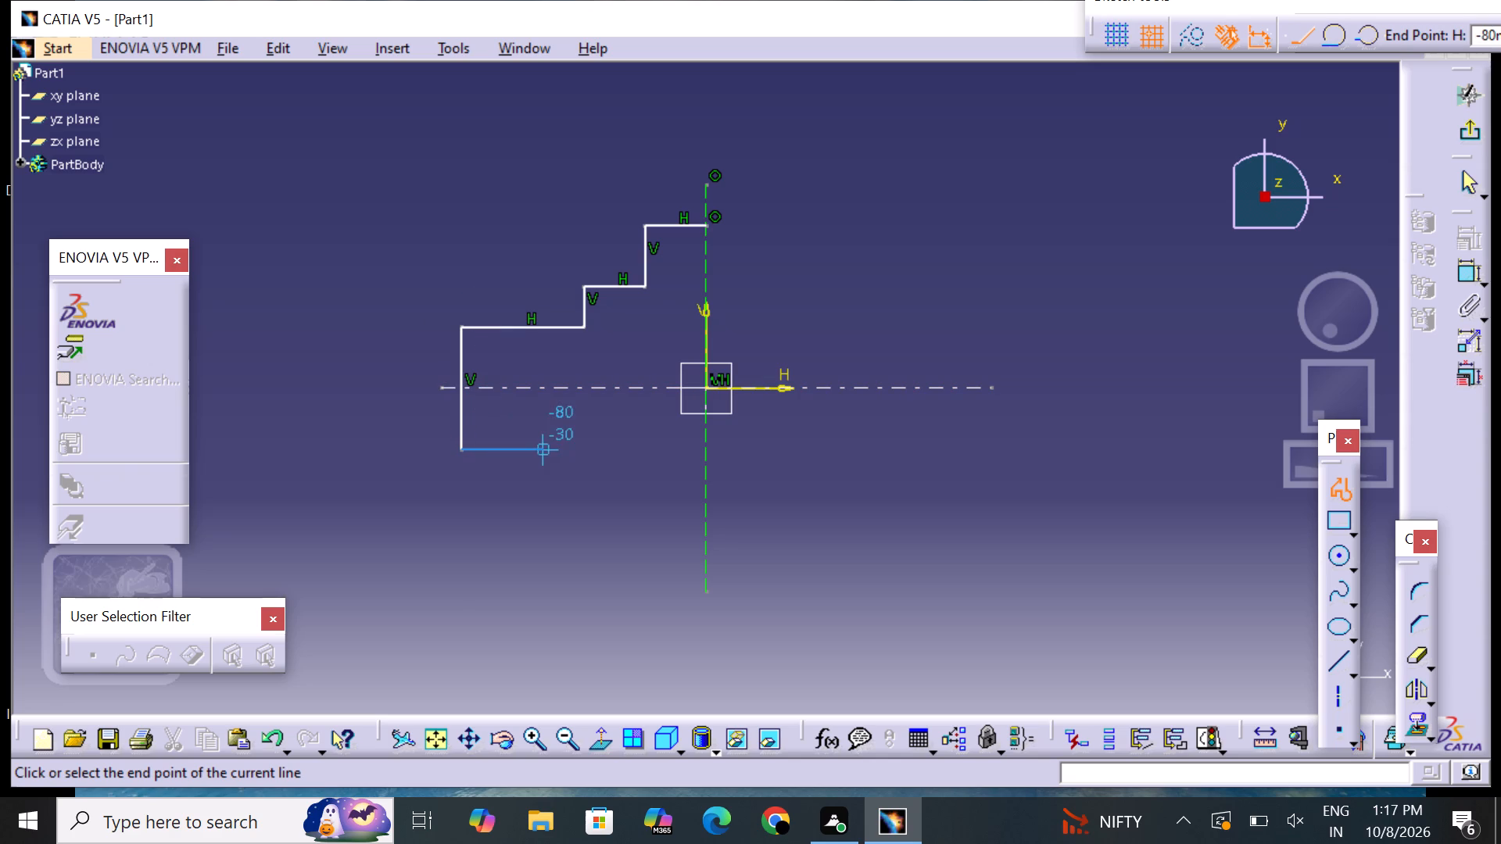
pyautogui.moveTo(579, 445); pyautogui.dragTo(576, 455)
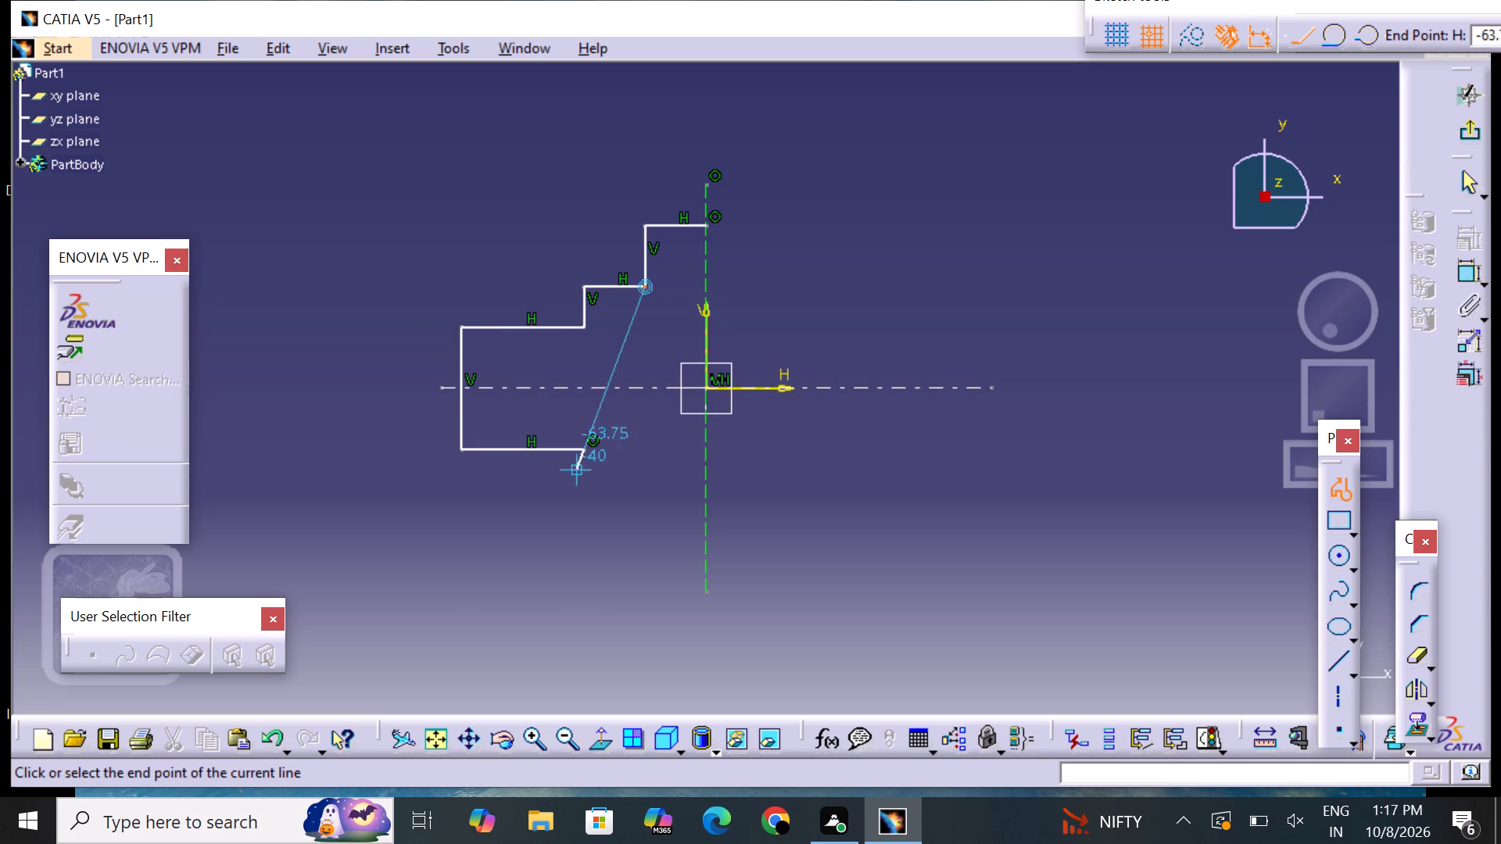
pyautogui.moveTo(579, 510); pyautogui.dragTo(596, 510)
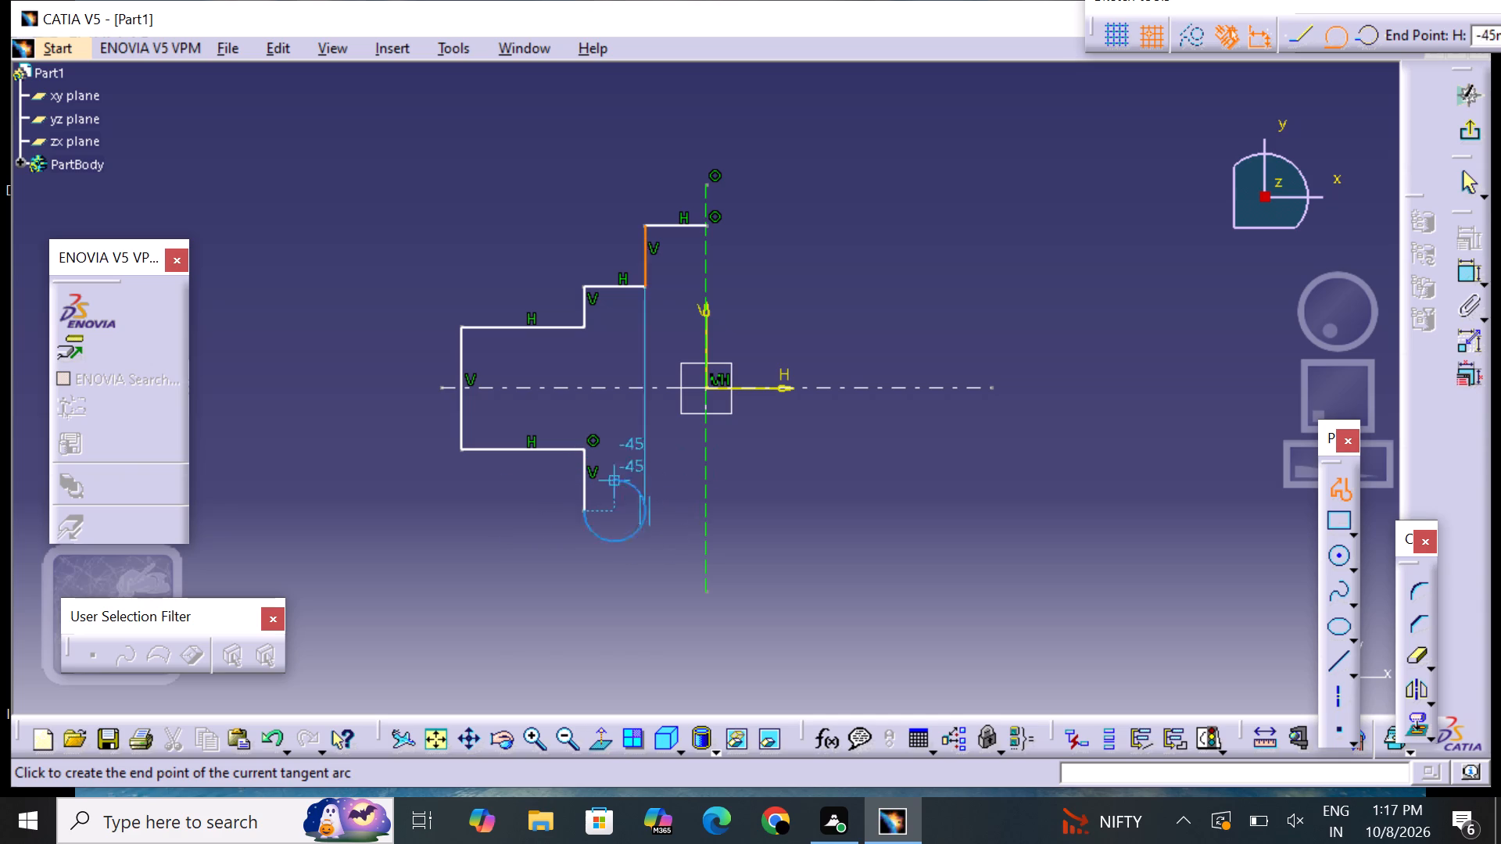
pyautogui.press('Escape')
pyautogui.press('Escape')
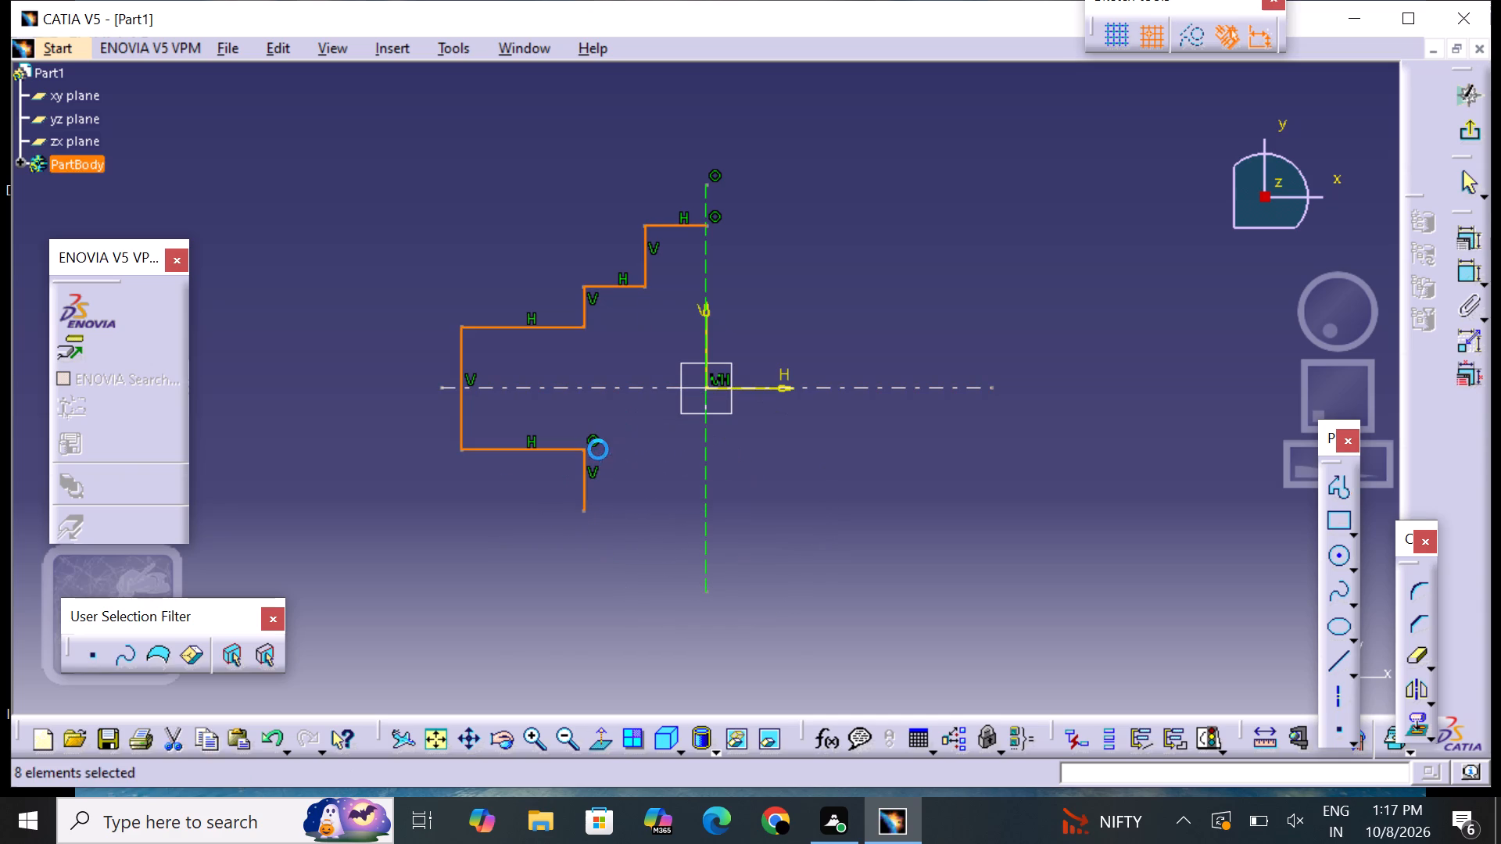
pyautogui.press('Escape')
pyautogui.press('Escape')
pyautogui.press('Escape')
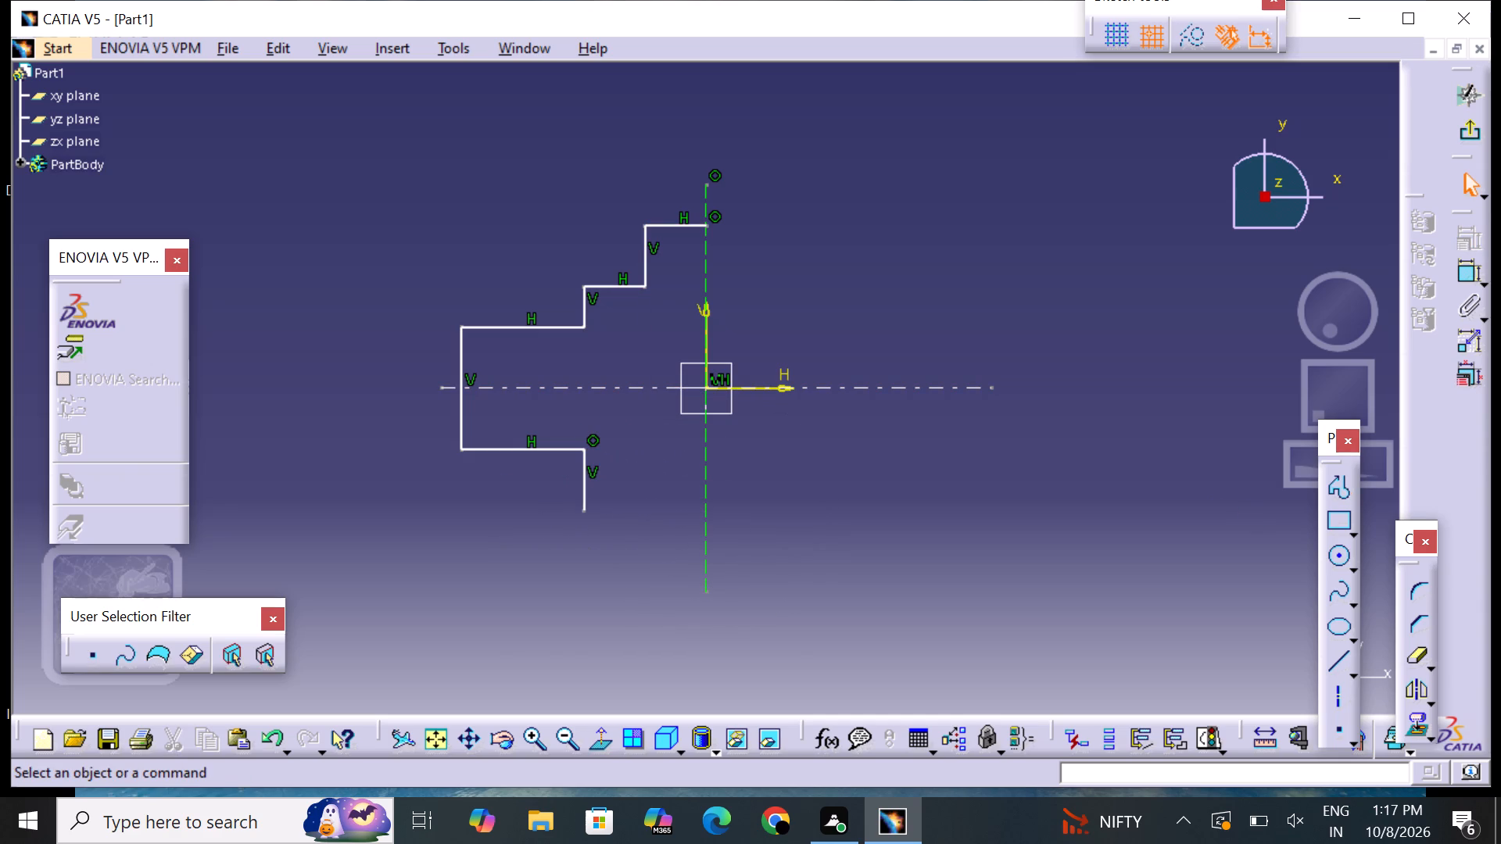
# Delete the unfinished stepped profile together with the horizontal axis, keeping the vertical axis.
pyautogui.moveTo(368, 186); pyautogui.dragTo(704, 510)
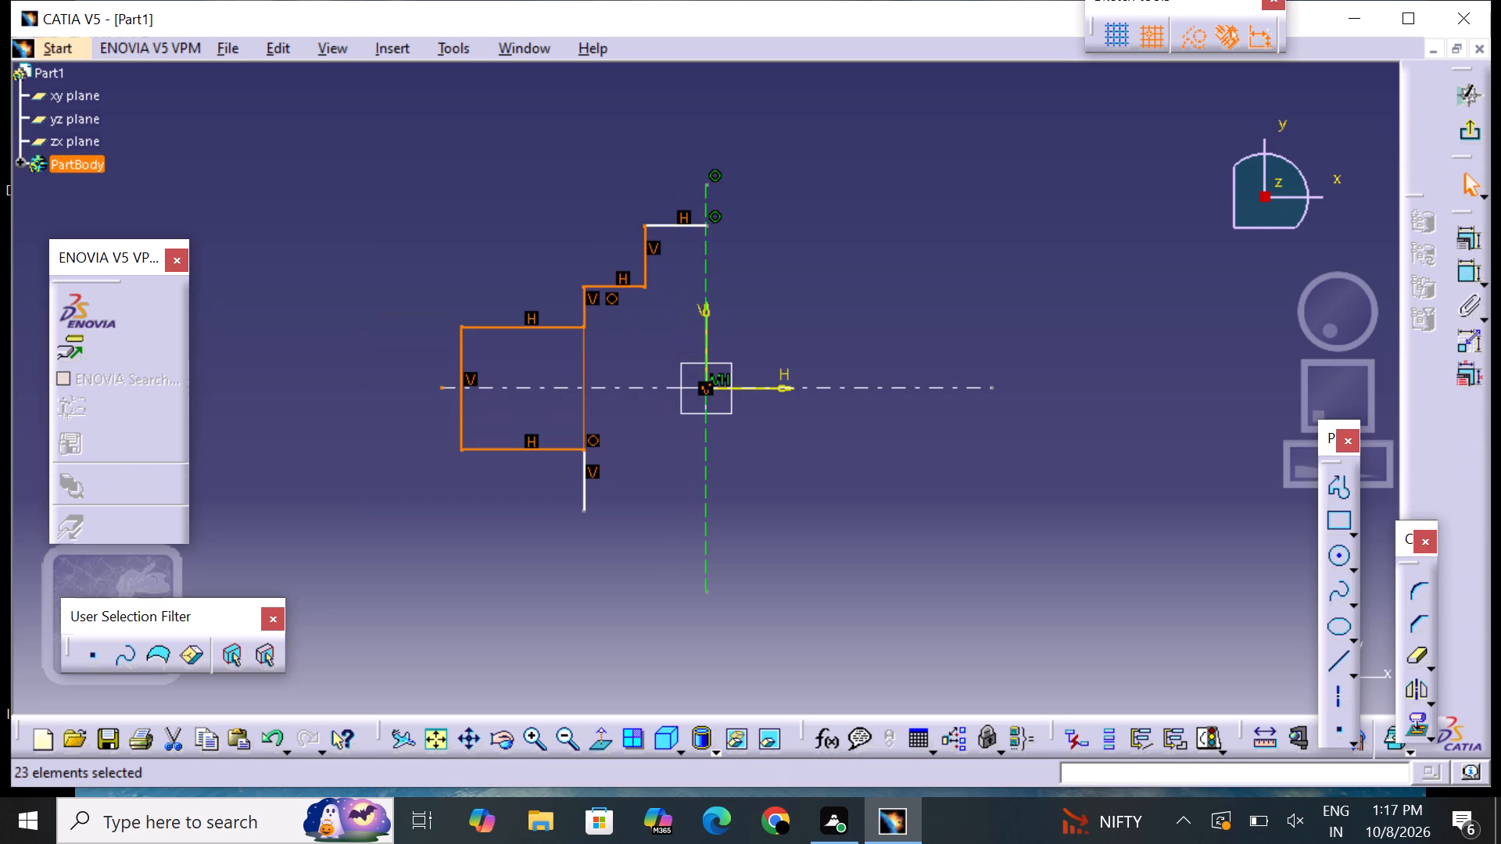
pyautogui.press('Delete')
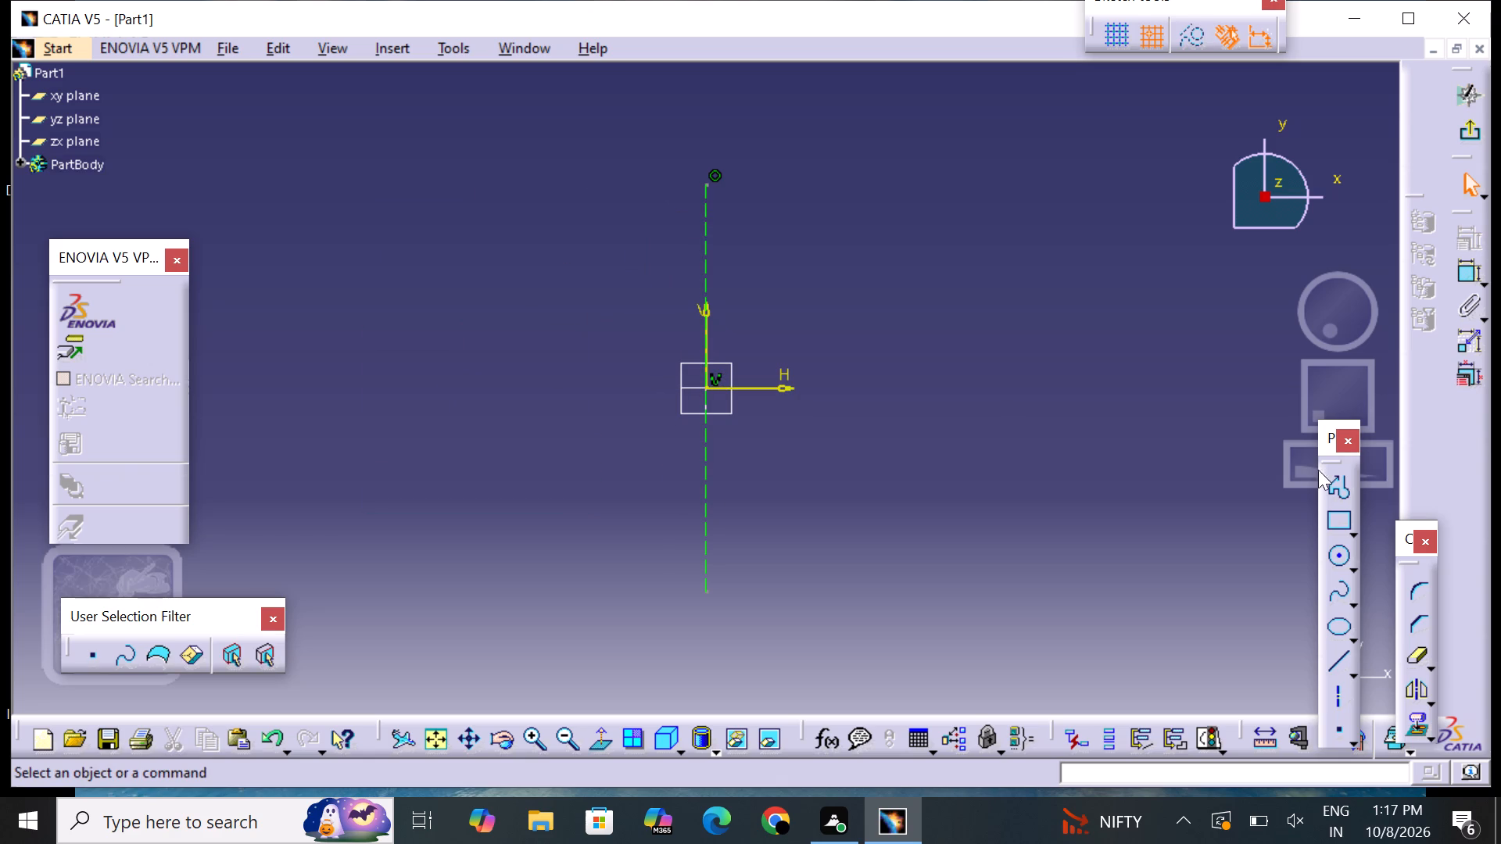
# Draw a stepped profile from V 90 mm on the vertical axis, stepping at H -30, -70 and -120 mm, down to H -30, V -90 mm.
pyautogui.click(1334, 495)
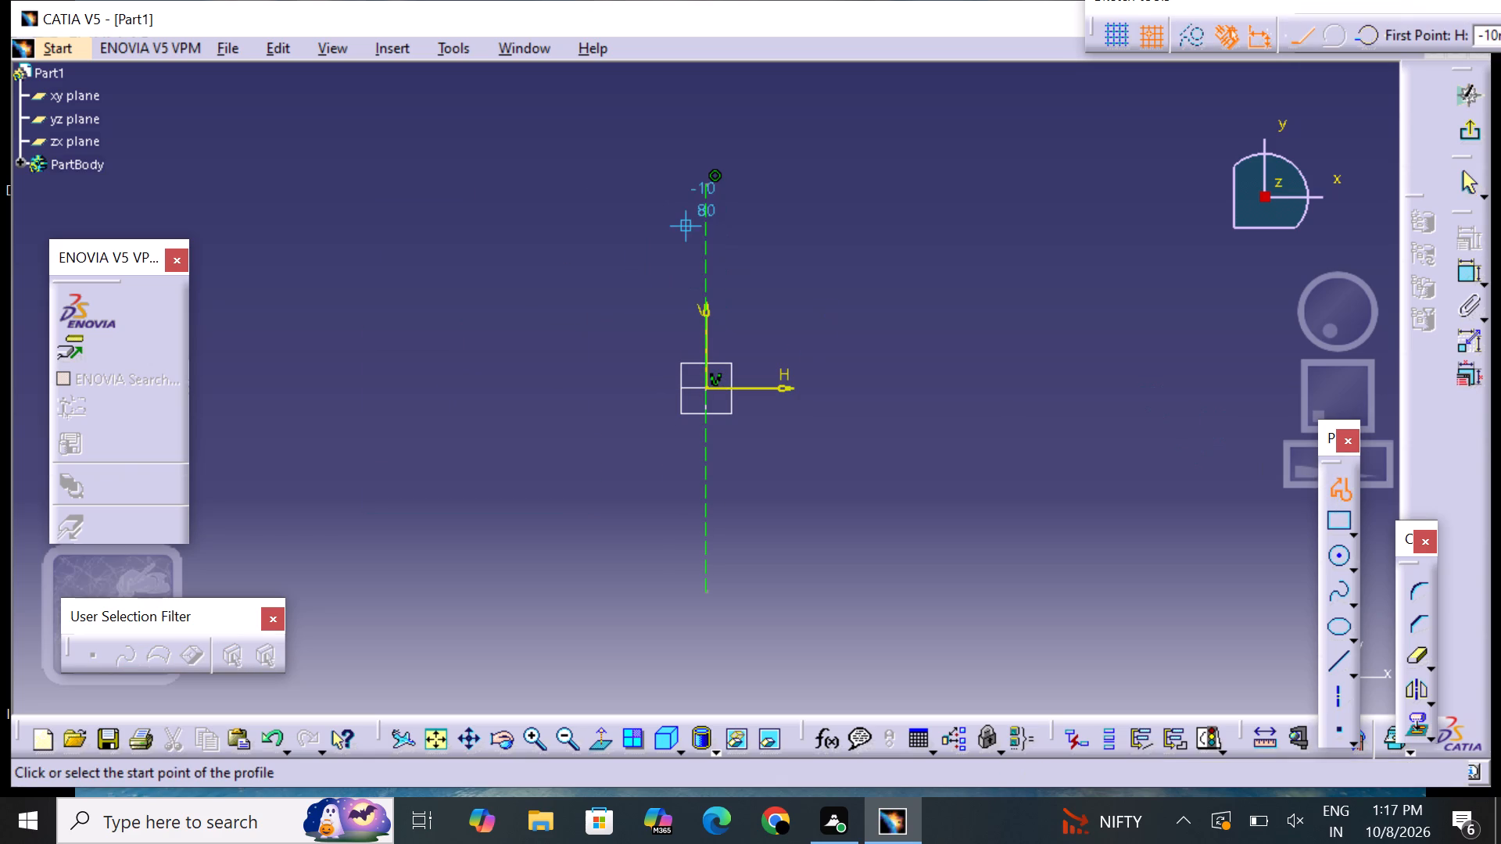
pyautogui.click(700, 206)
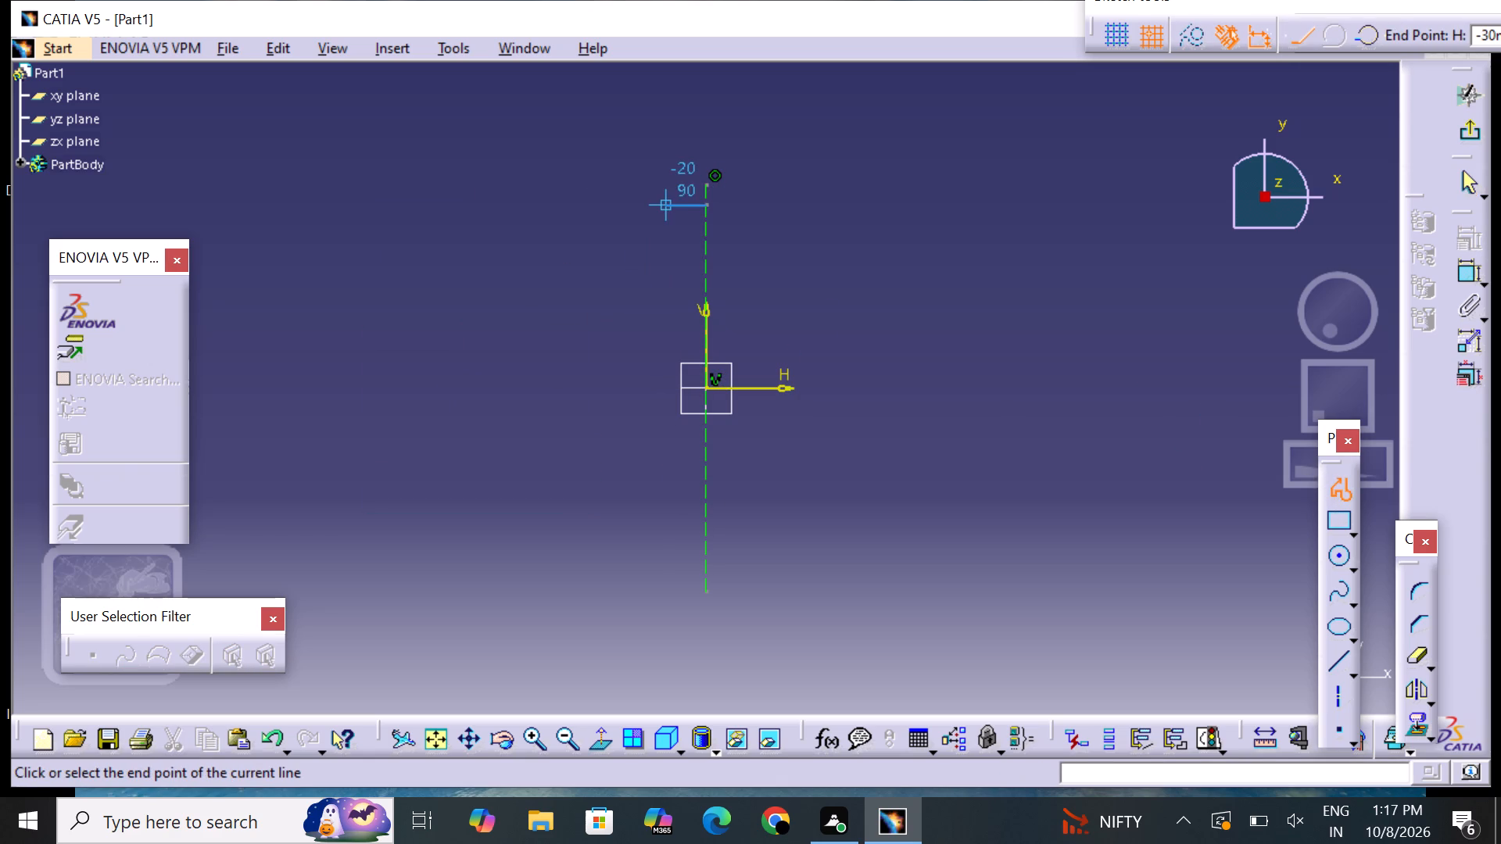
pyautogui.click(636, 207)
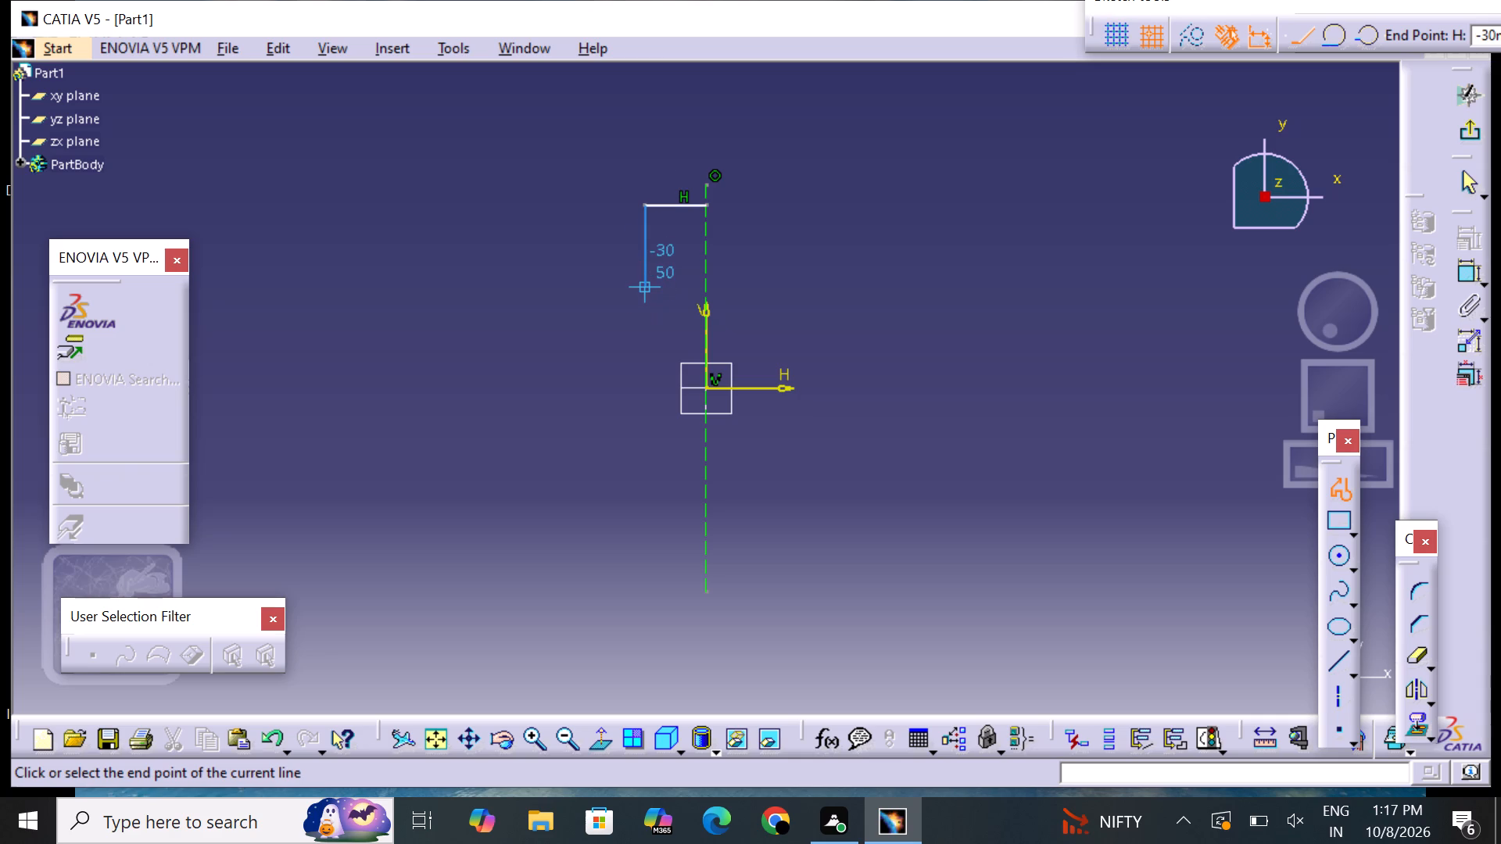
pyautogui.click(646, 259)
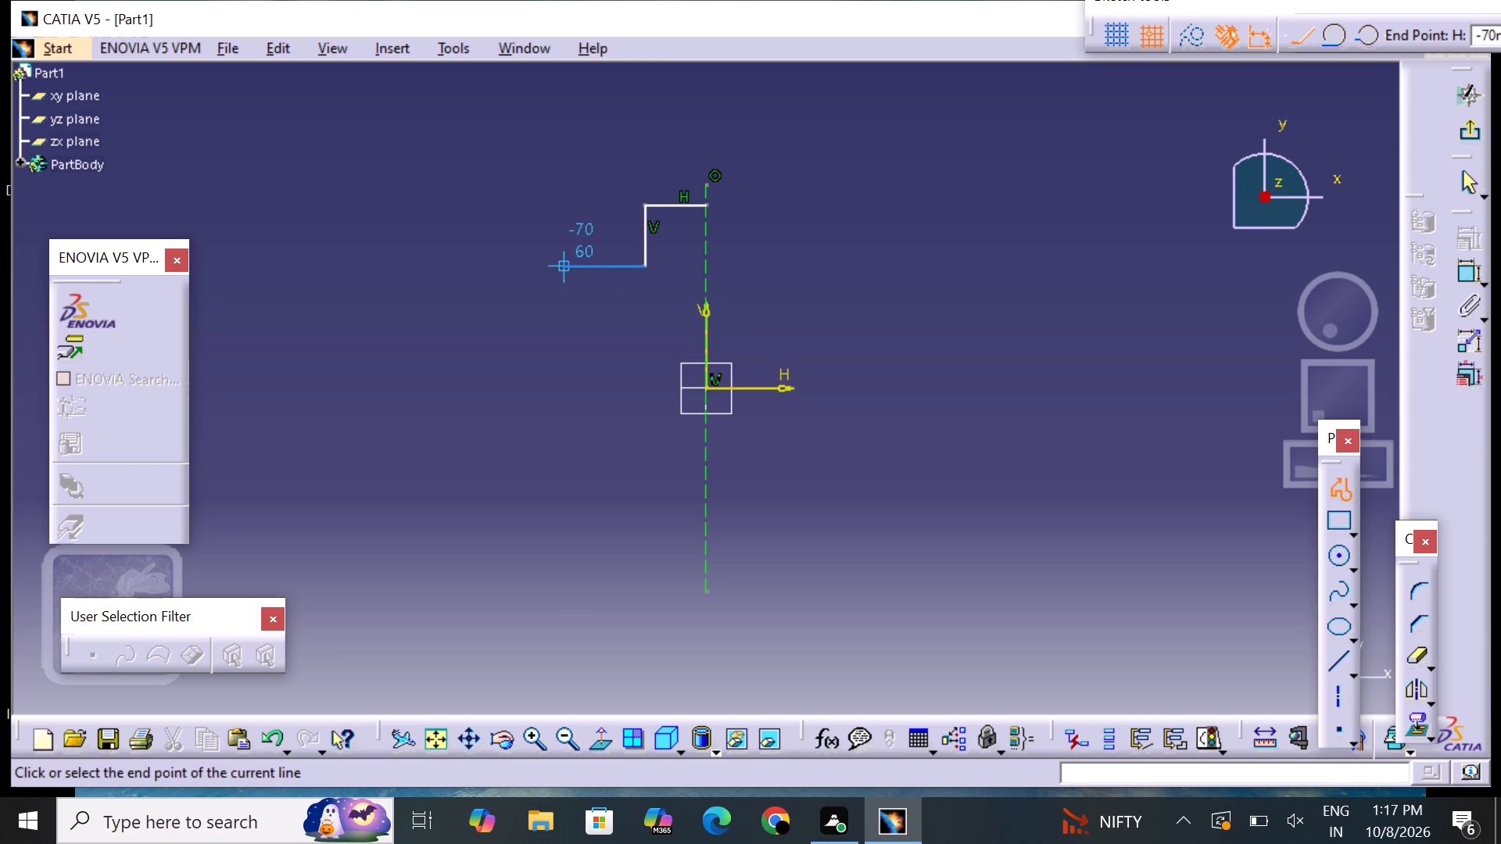
pyautogui.click(561, 258)
pyautogui.click(560, 325)
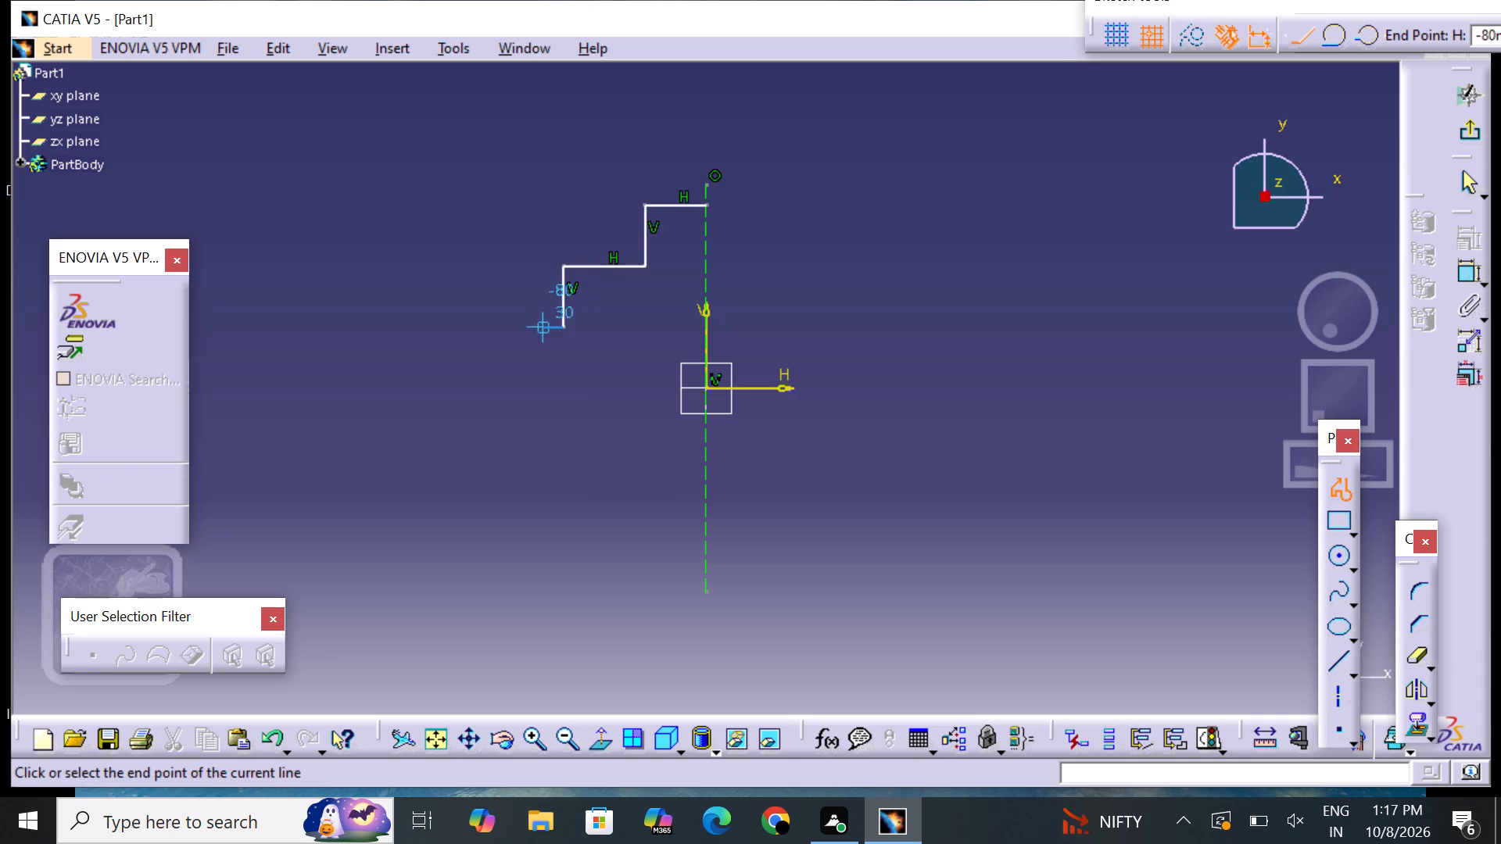
pyautogui.click(456, 321)
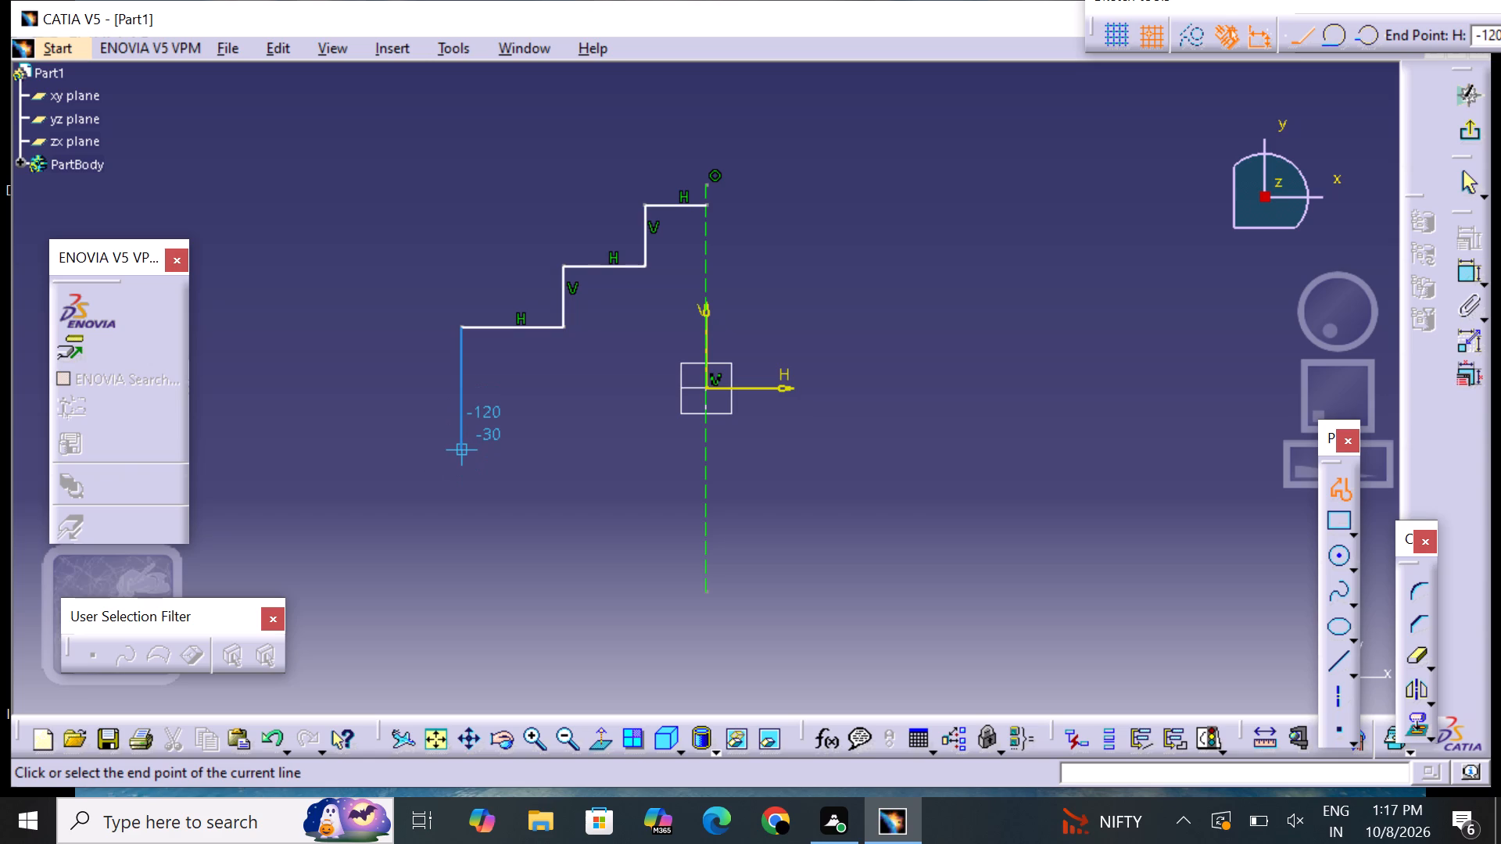
pyautogui.click(460, 445)
pyautogui.click(564, 443)
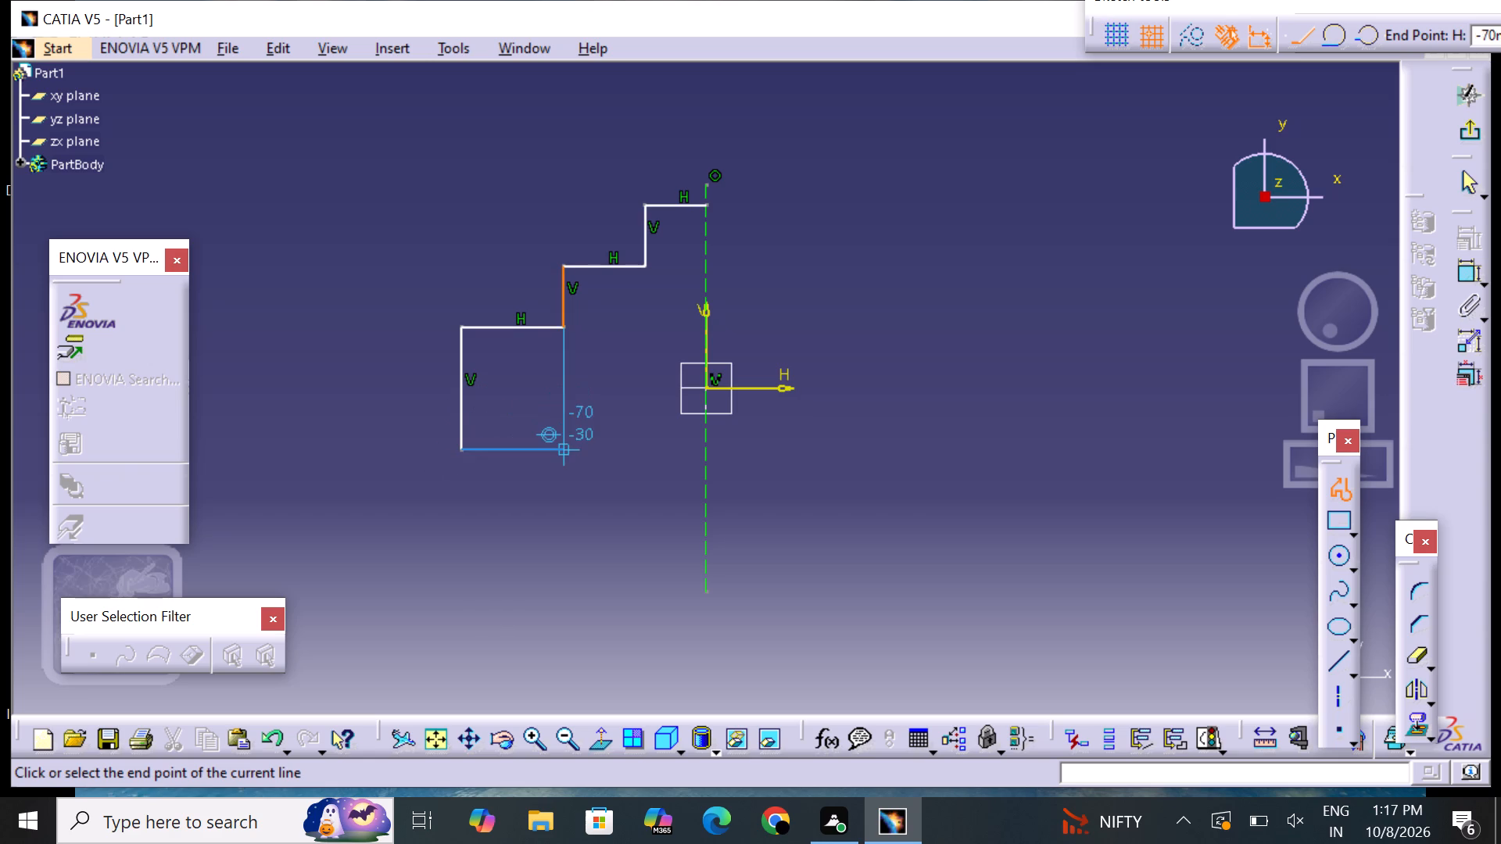
pyautogui.click(561, 520)
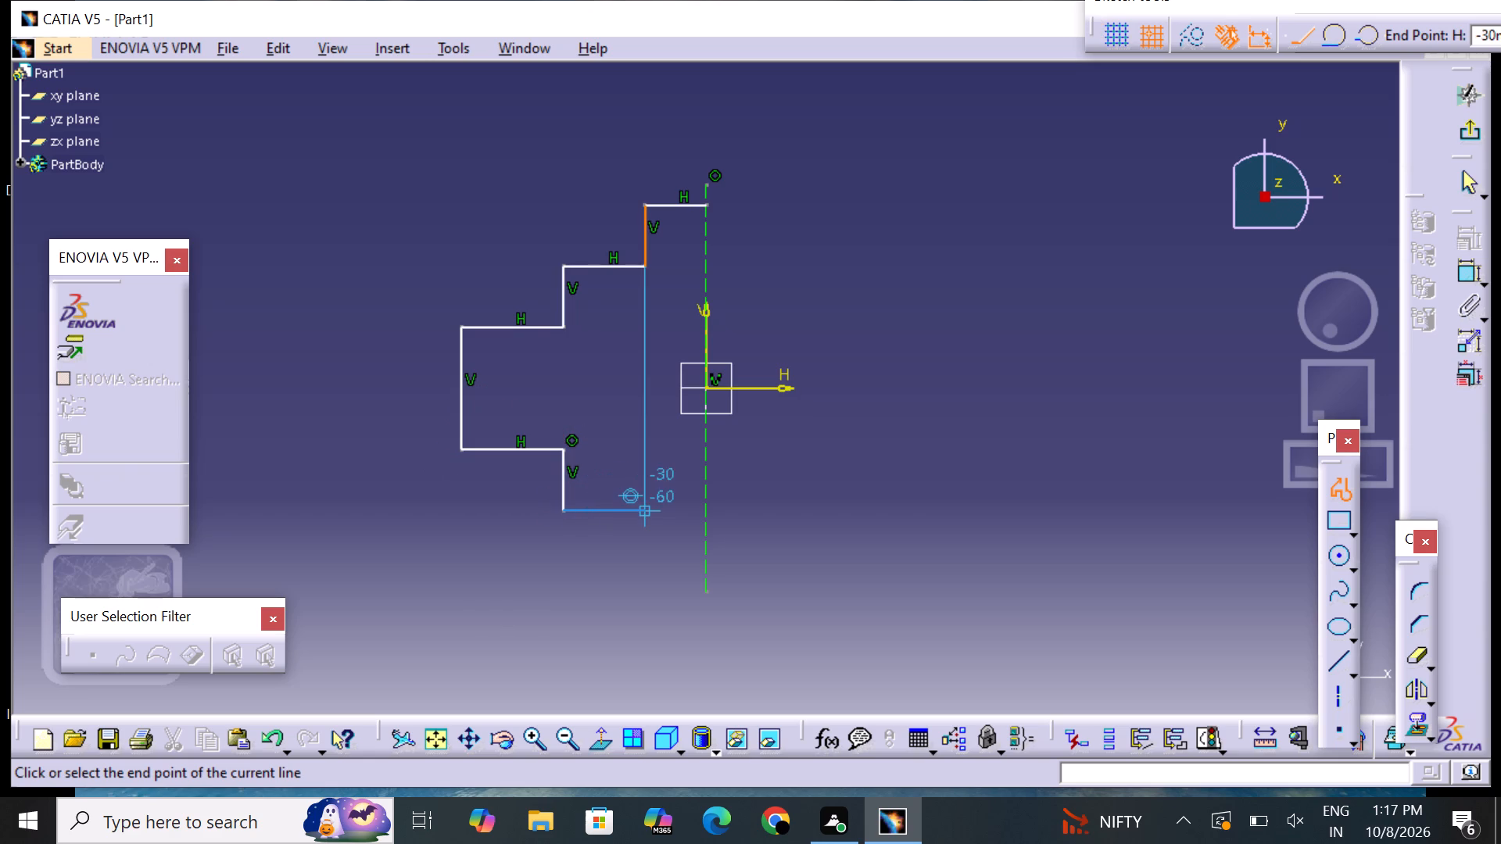
pyautogui.click(644, 504)
pyautogui.moveTo(645, 574); pyautogui.dragTo(646, 575)
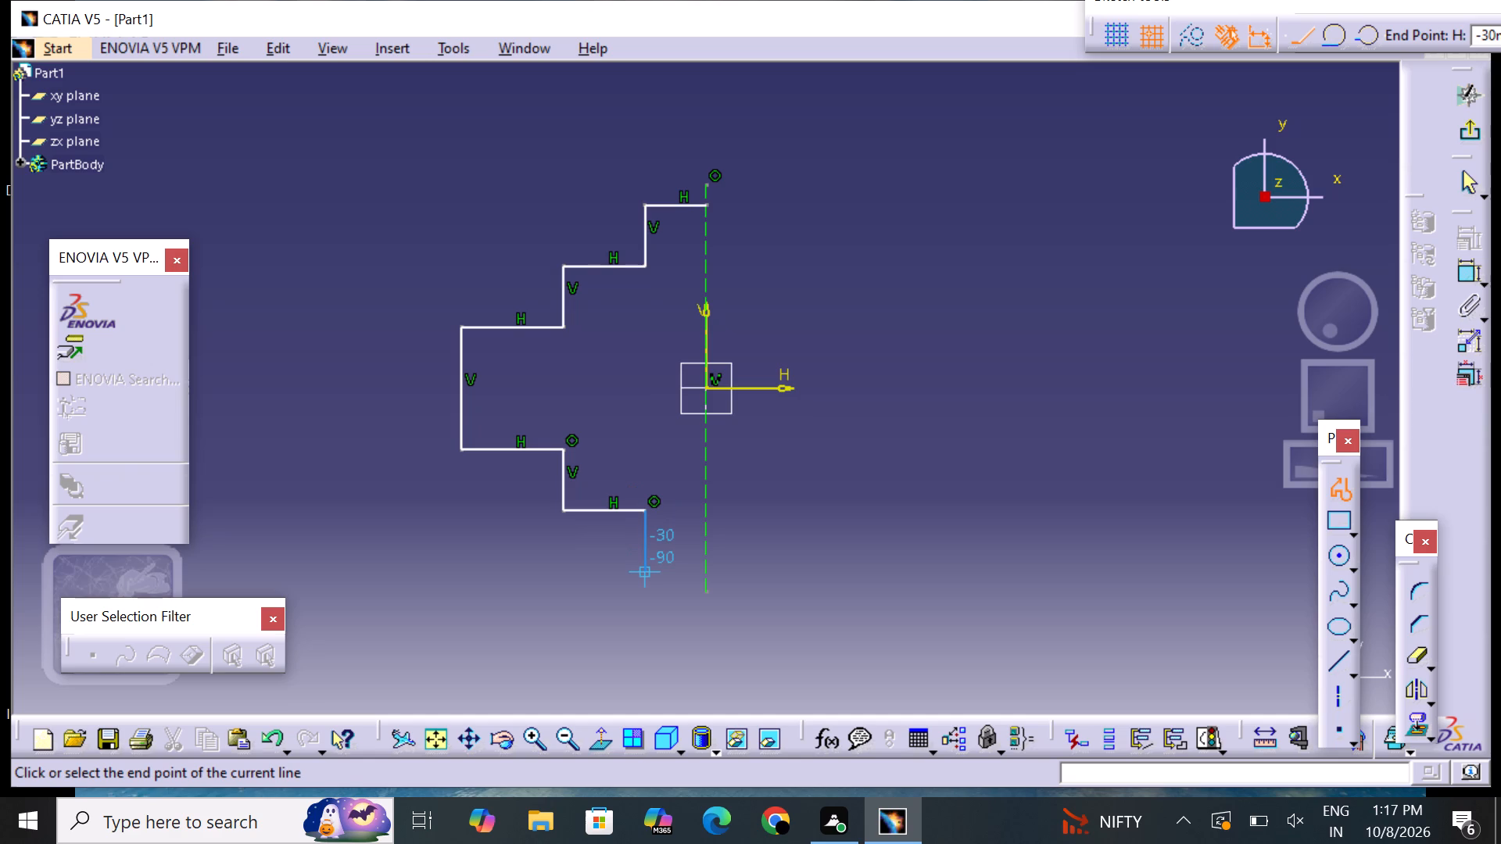
# Continue the profile with a tangent arc across the vertical axis and a horizontal line back to the lowest vertical edge at about V -80 mm.
pyautogui.moveTo(646, 575); pyautogui.dragTo(669, 561)
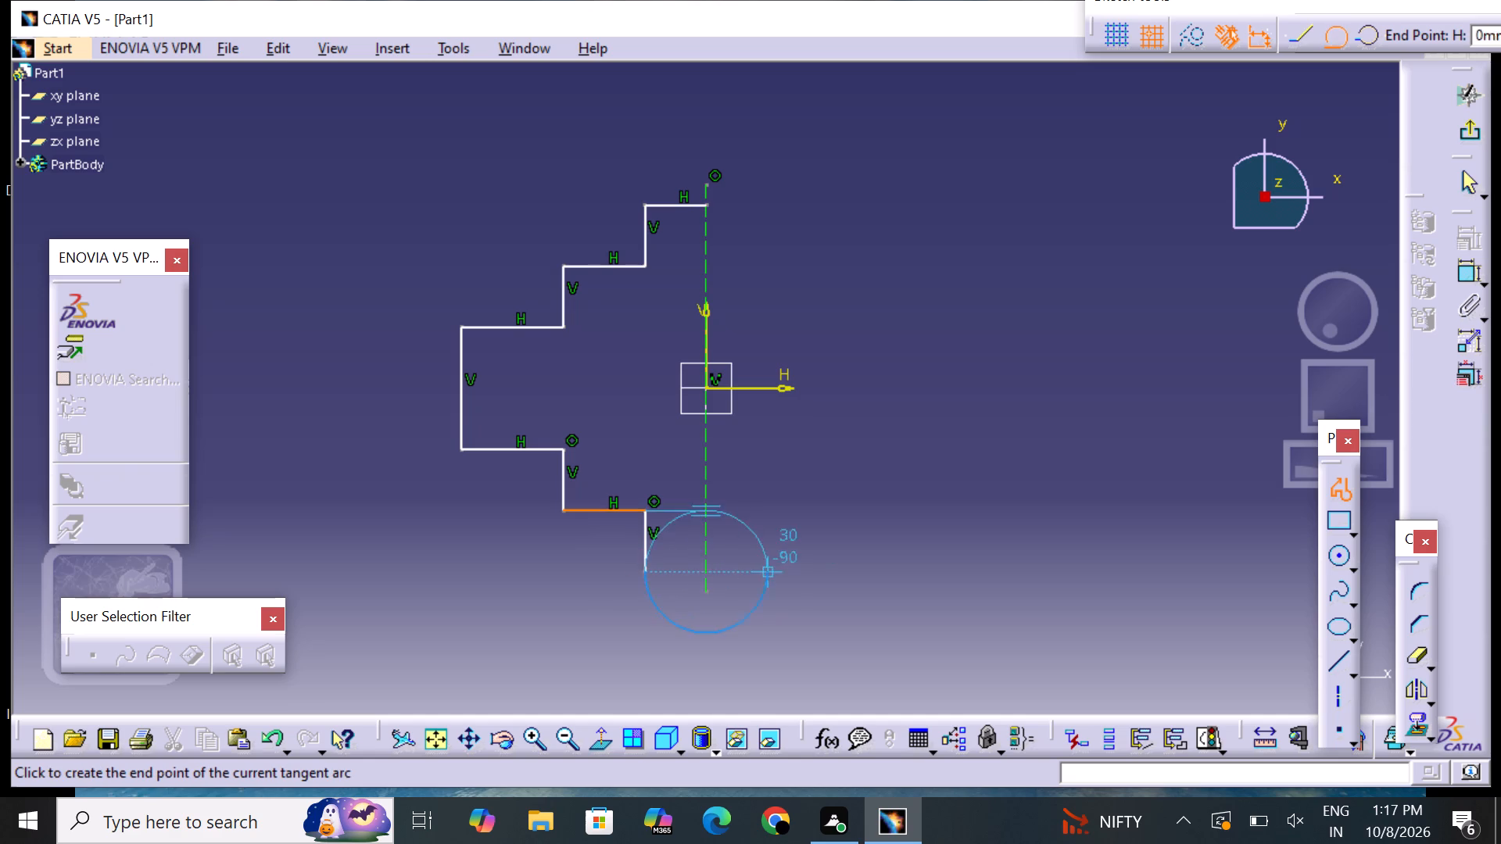
pyautogui.click(858, 556)
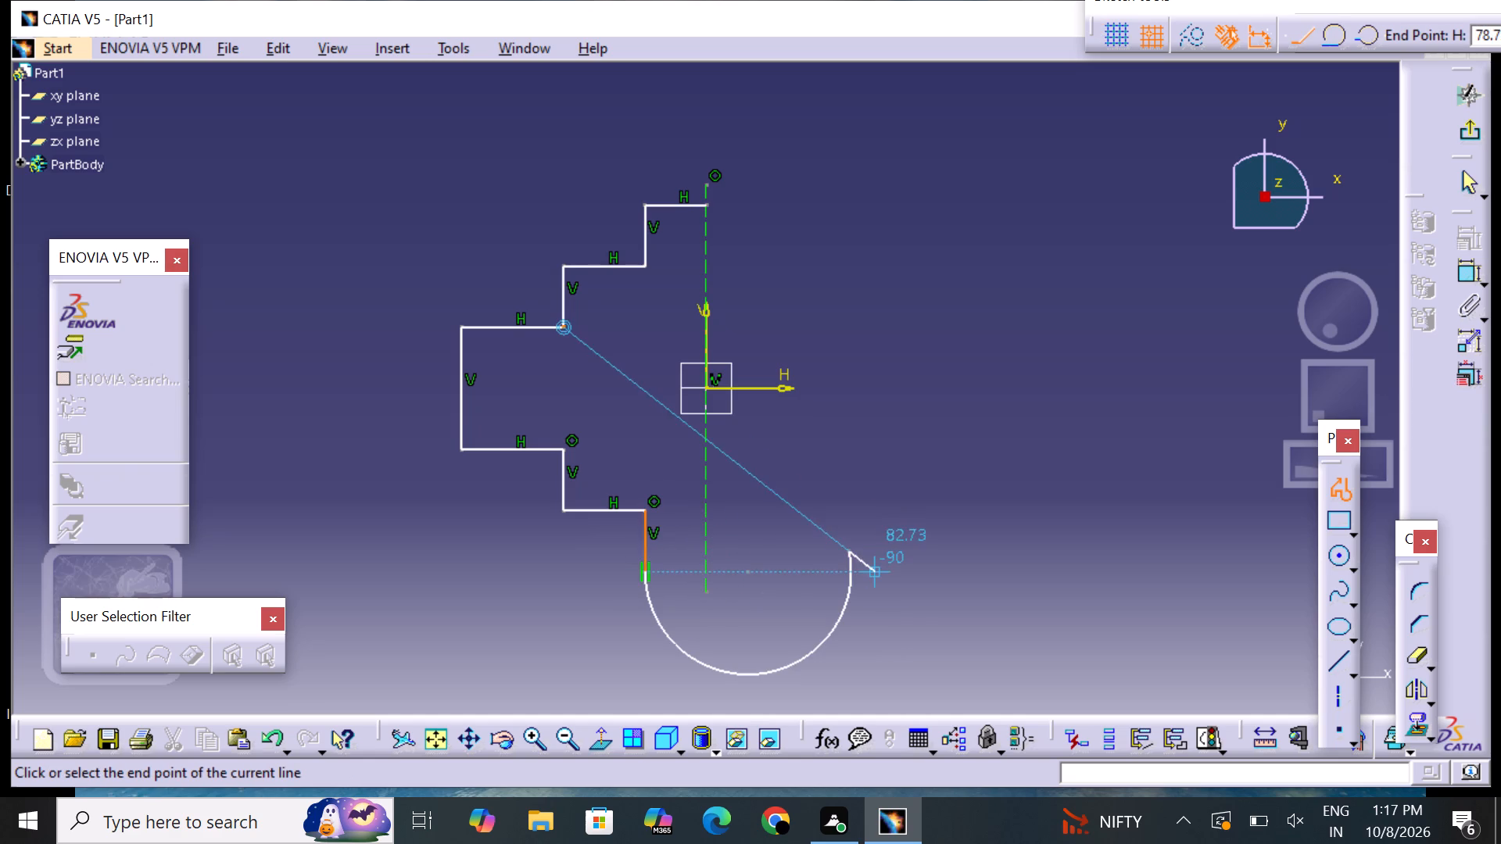
pyautogui.click(640, 552)
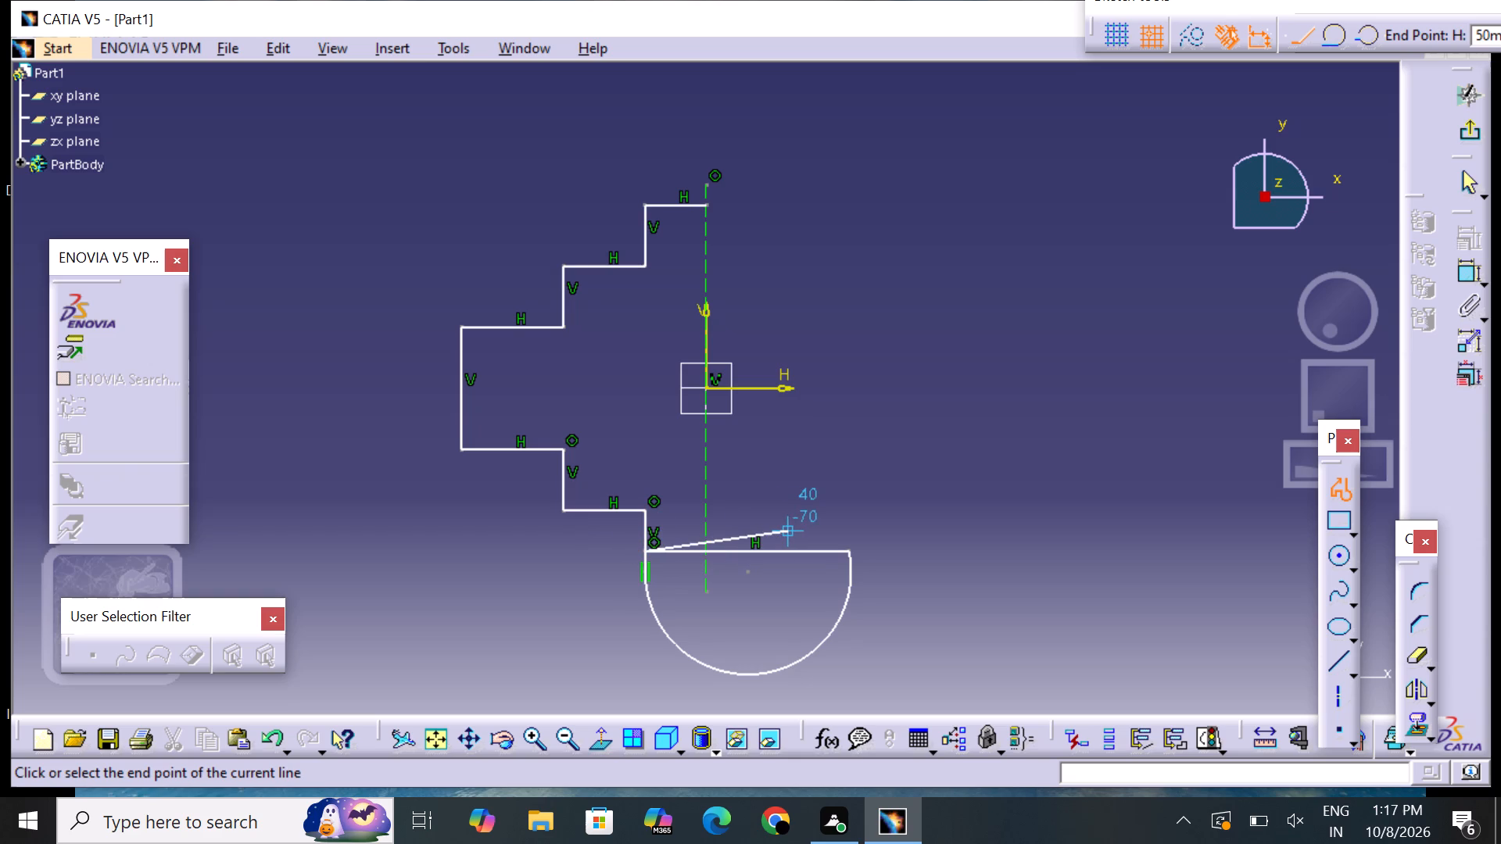
pyautogui.press('Escape')
pyautogui.press('Escape')
pyautogui.press('Escape')
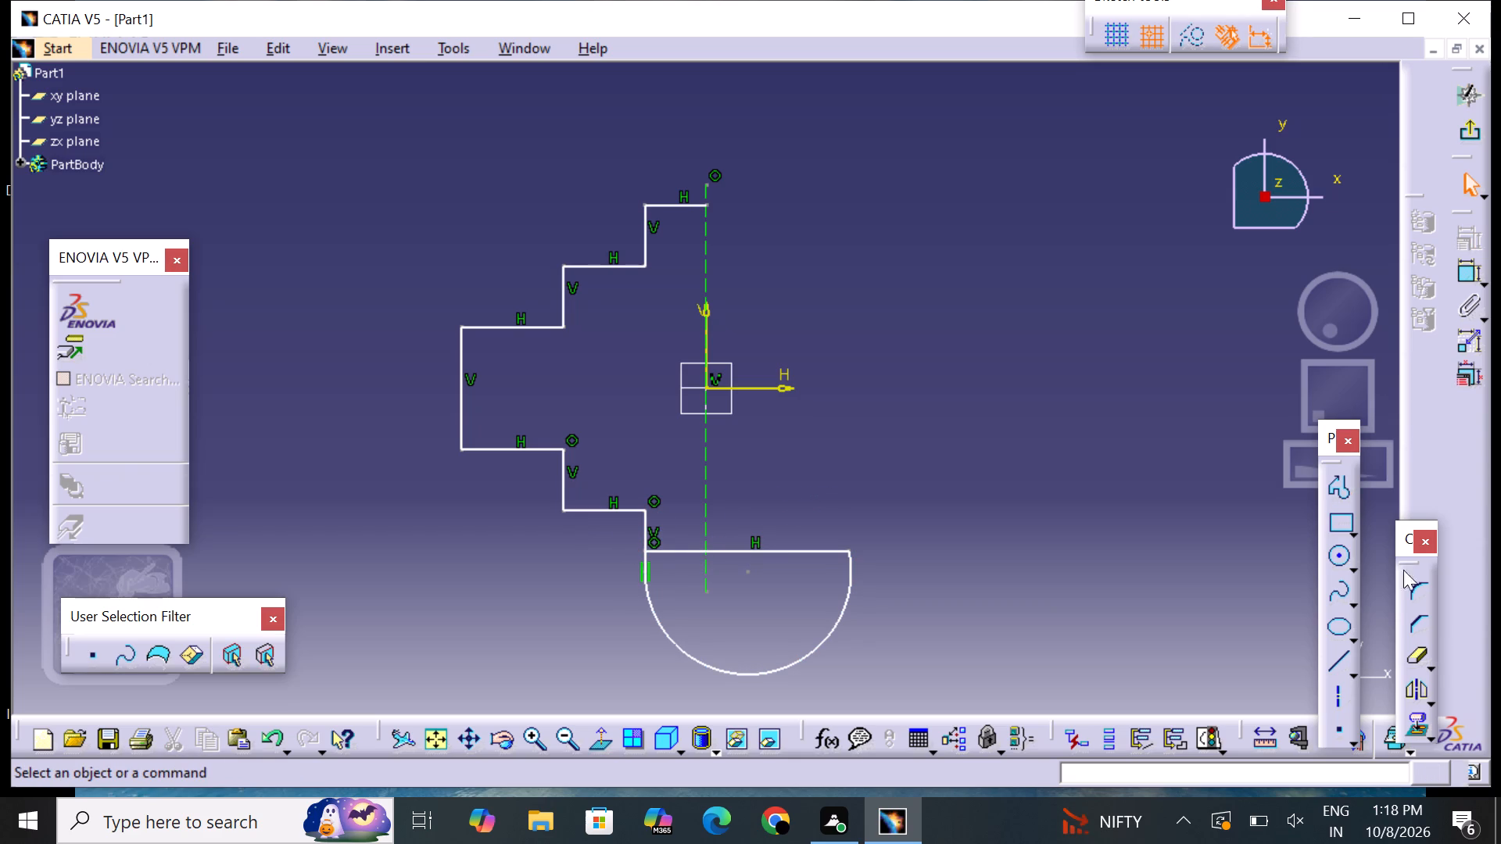
# Quick-trim the bottom line beyond the vertical axis, the tangent arc and the vertical stub below the bottom line.
pyautogui.click(1427, 662)
pyautogui.click(1420, 678)
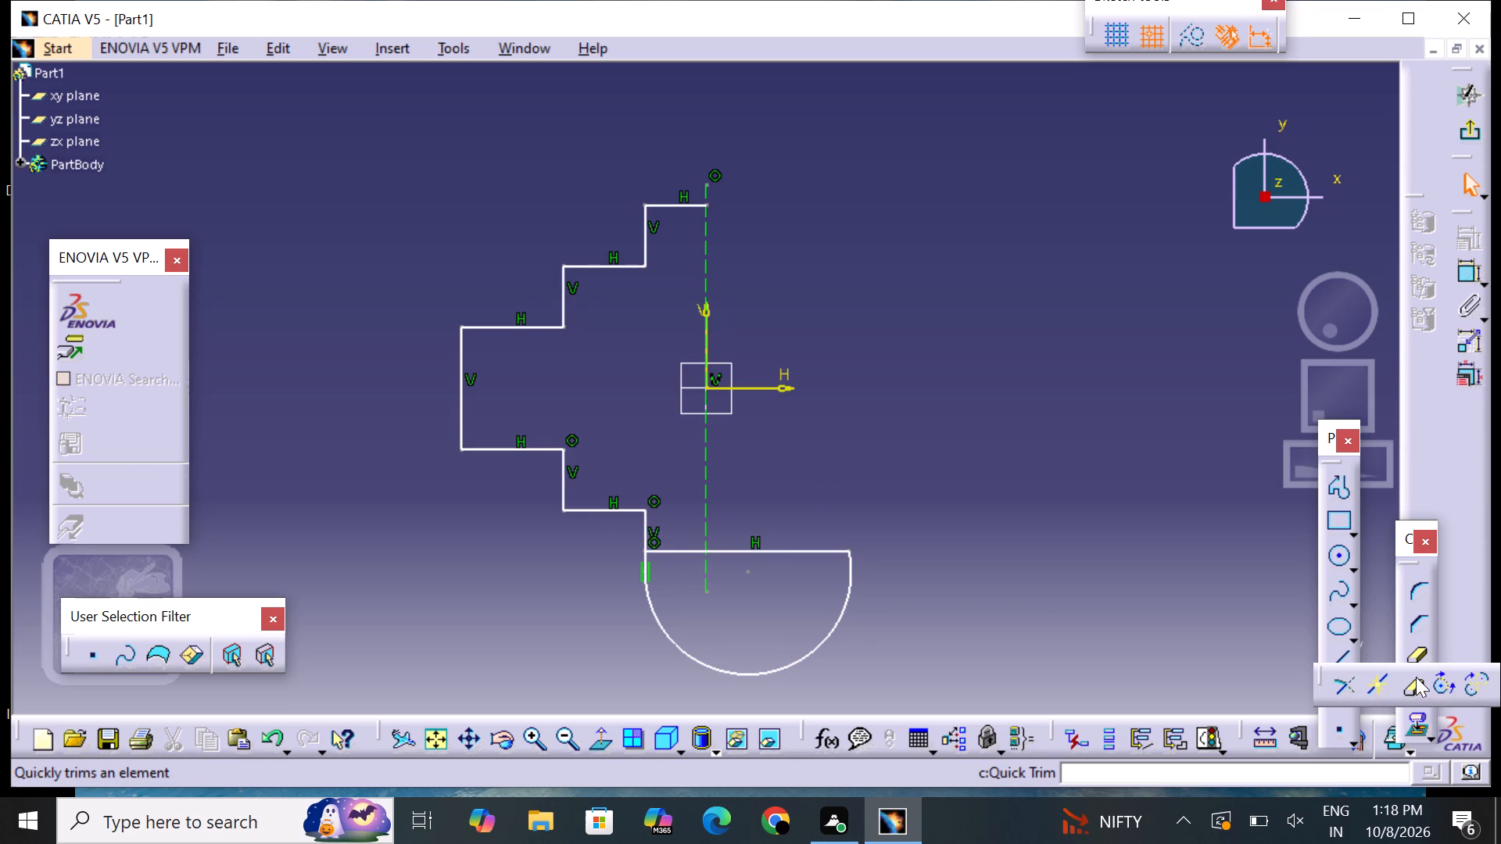
pyautogui.click(1416, 677)
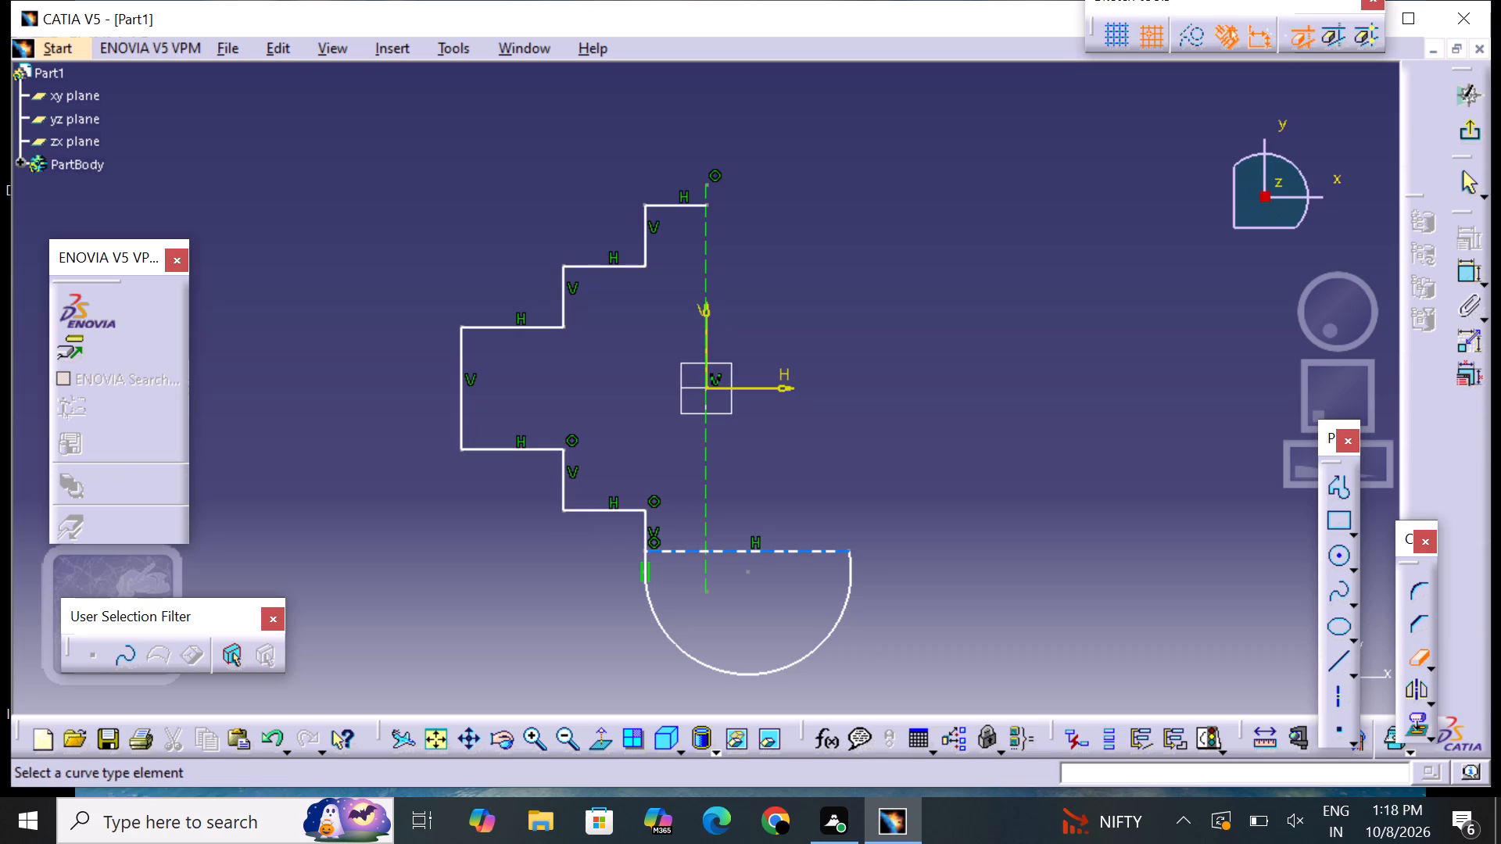
pyautogui.click(793, 549)
pyautogui.click(850, 589)
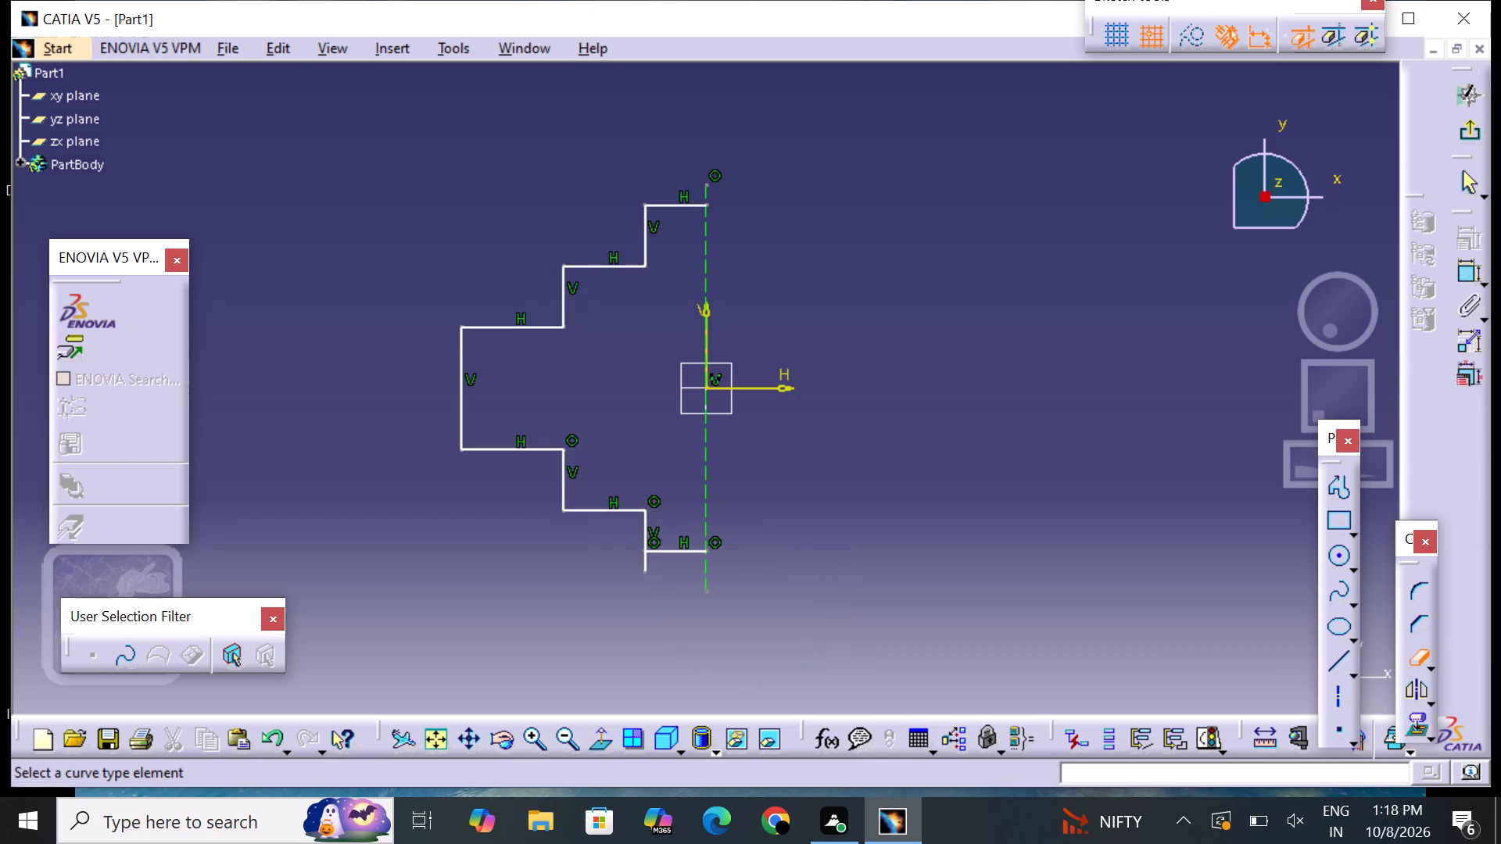
pyautogui.click(644, 566)
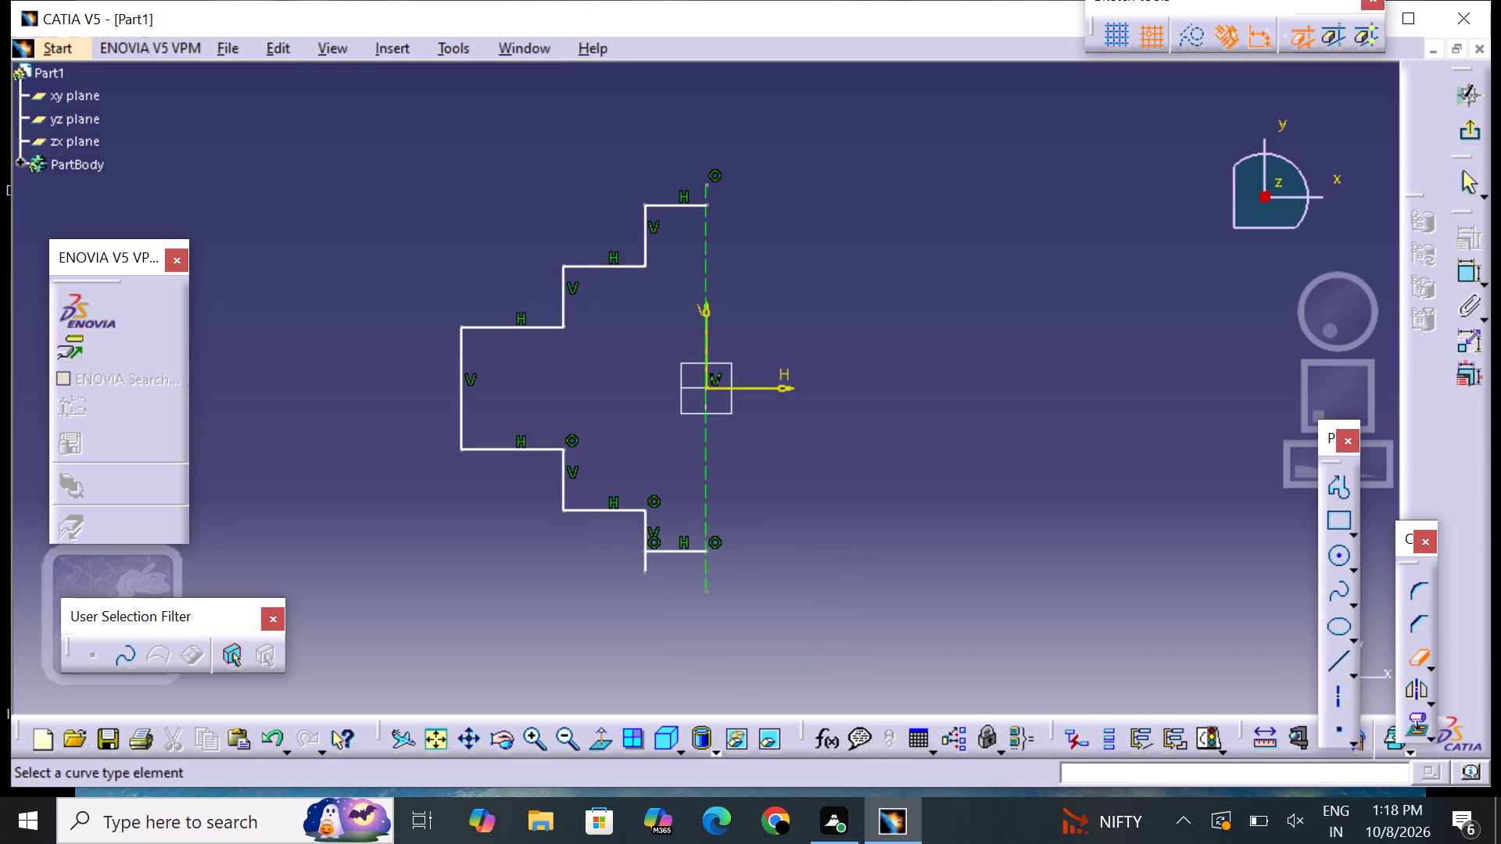
pyautogui.click(647, 566)
pyautogui.click(1437, 651)
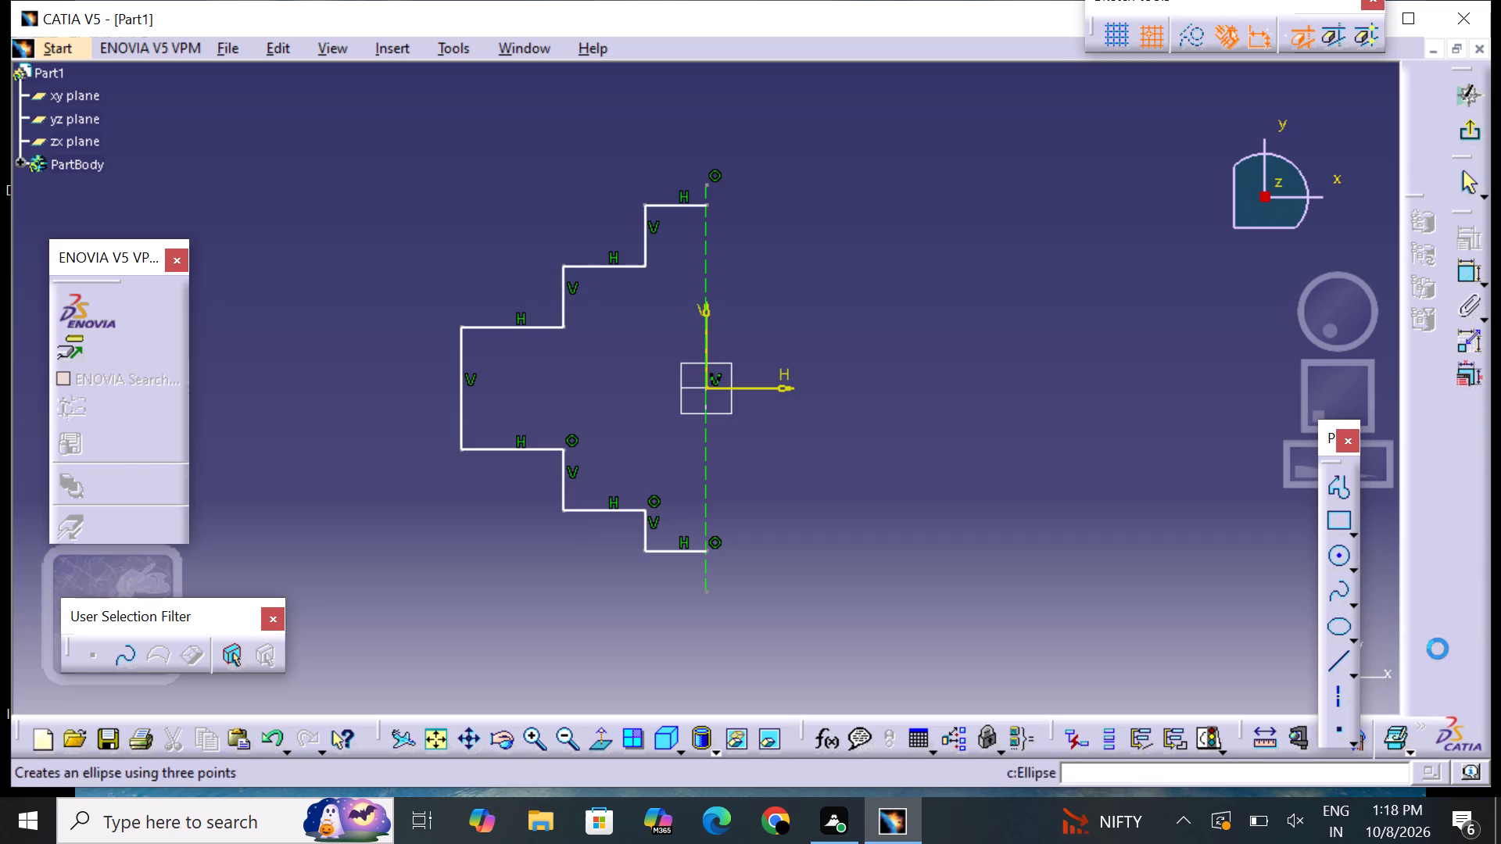
pyautogui.click(1428, 616)
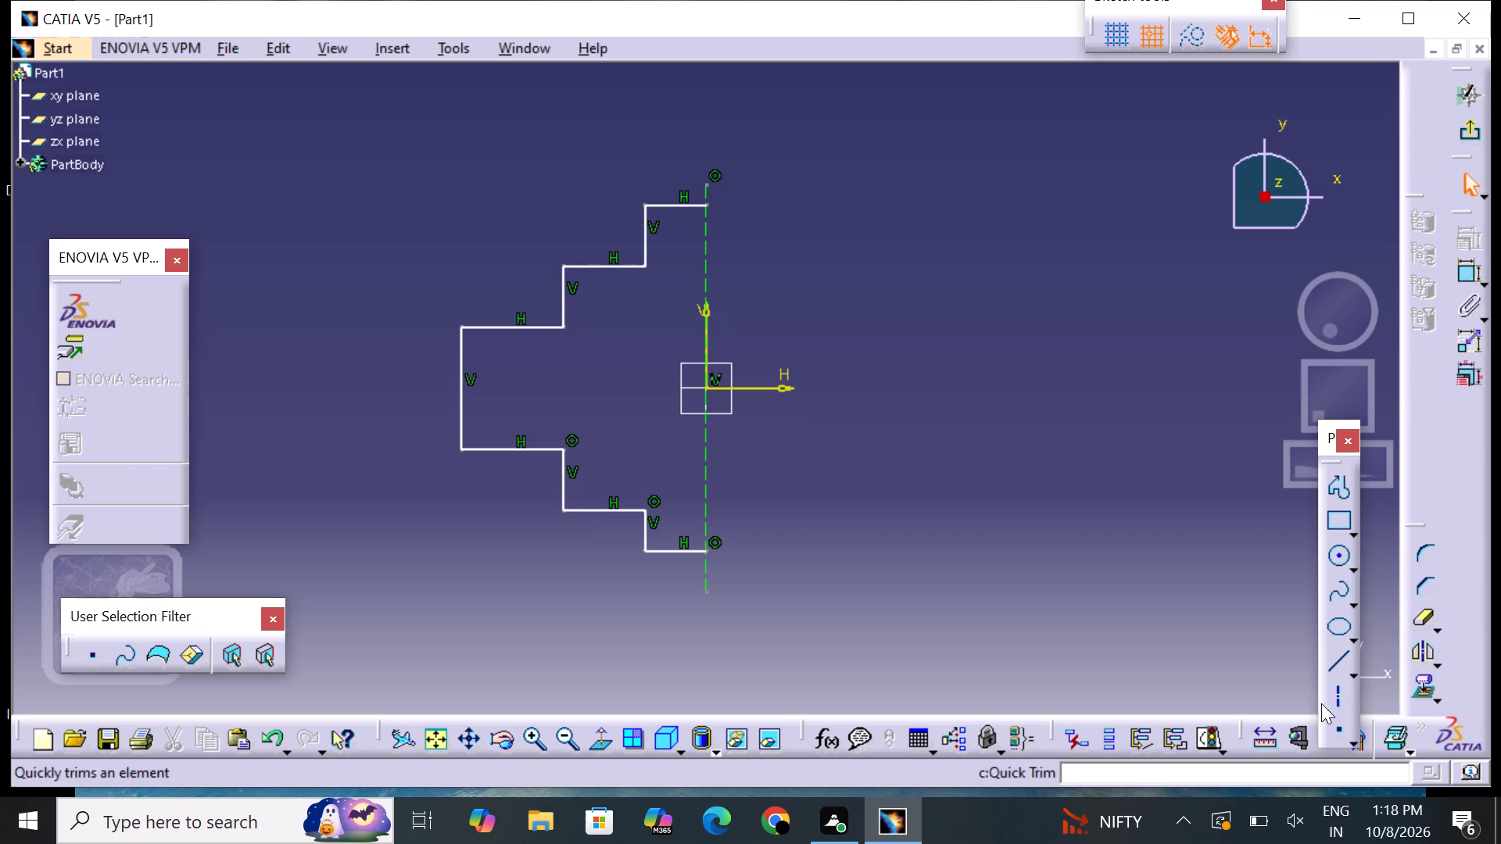
# Draw a horizontal axis through the origin, from beyond the profile's outermost edge to H 170 mm on the opposite side.
pyautogui.click(1337, 691)
pyautogui.moveTo(255, 391); pyautogui.dragTo(314, 390)
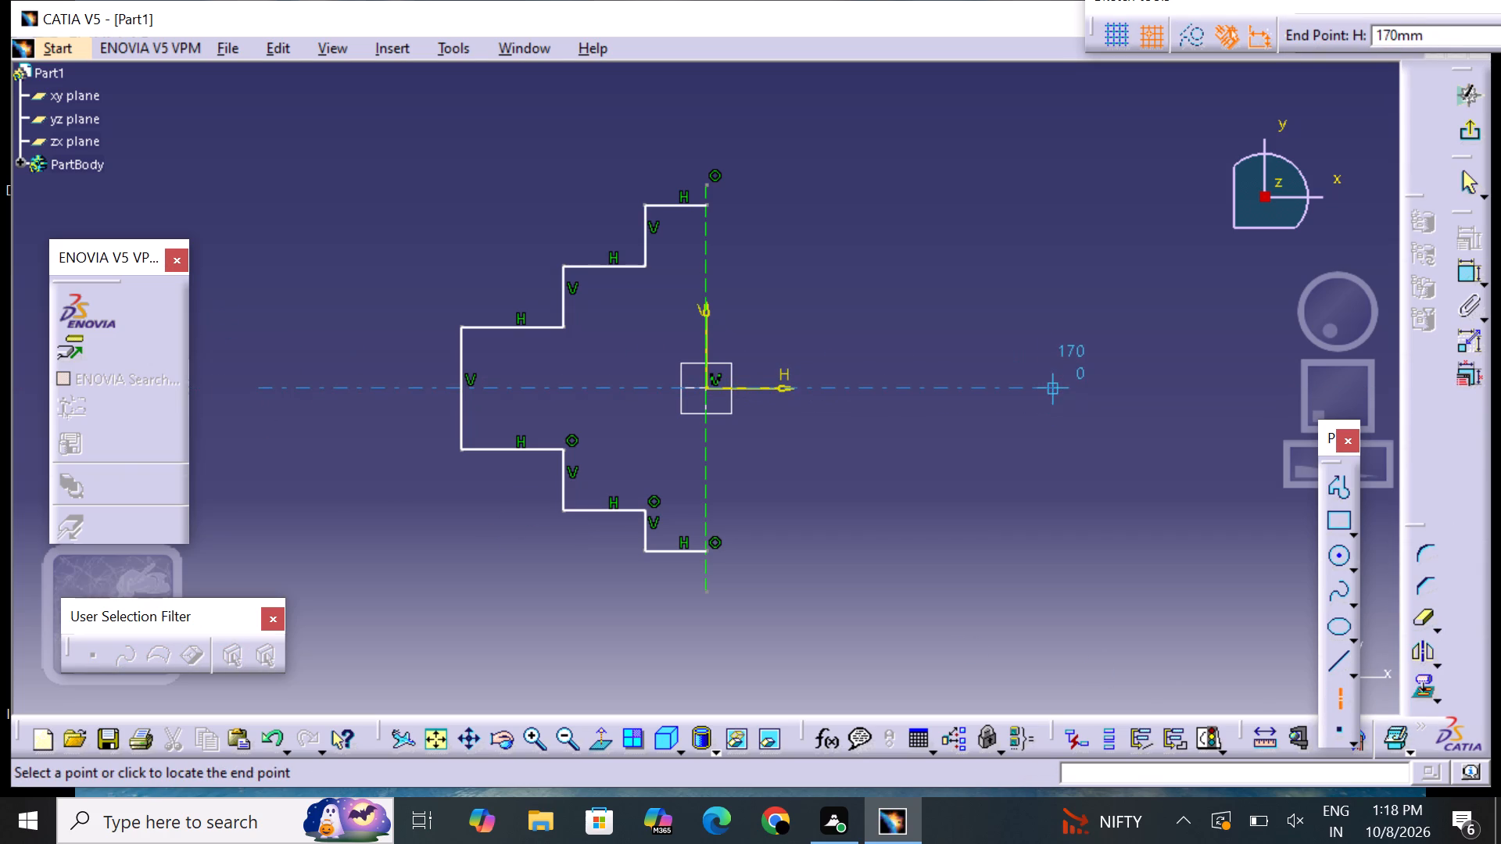
pyautogui.click(1051, 382)
pyautogui.click(1109, 530)
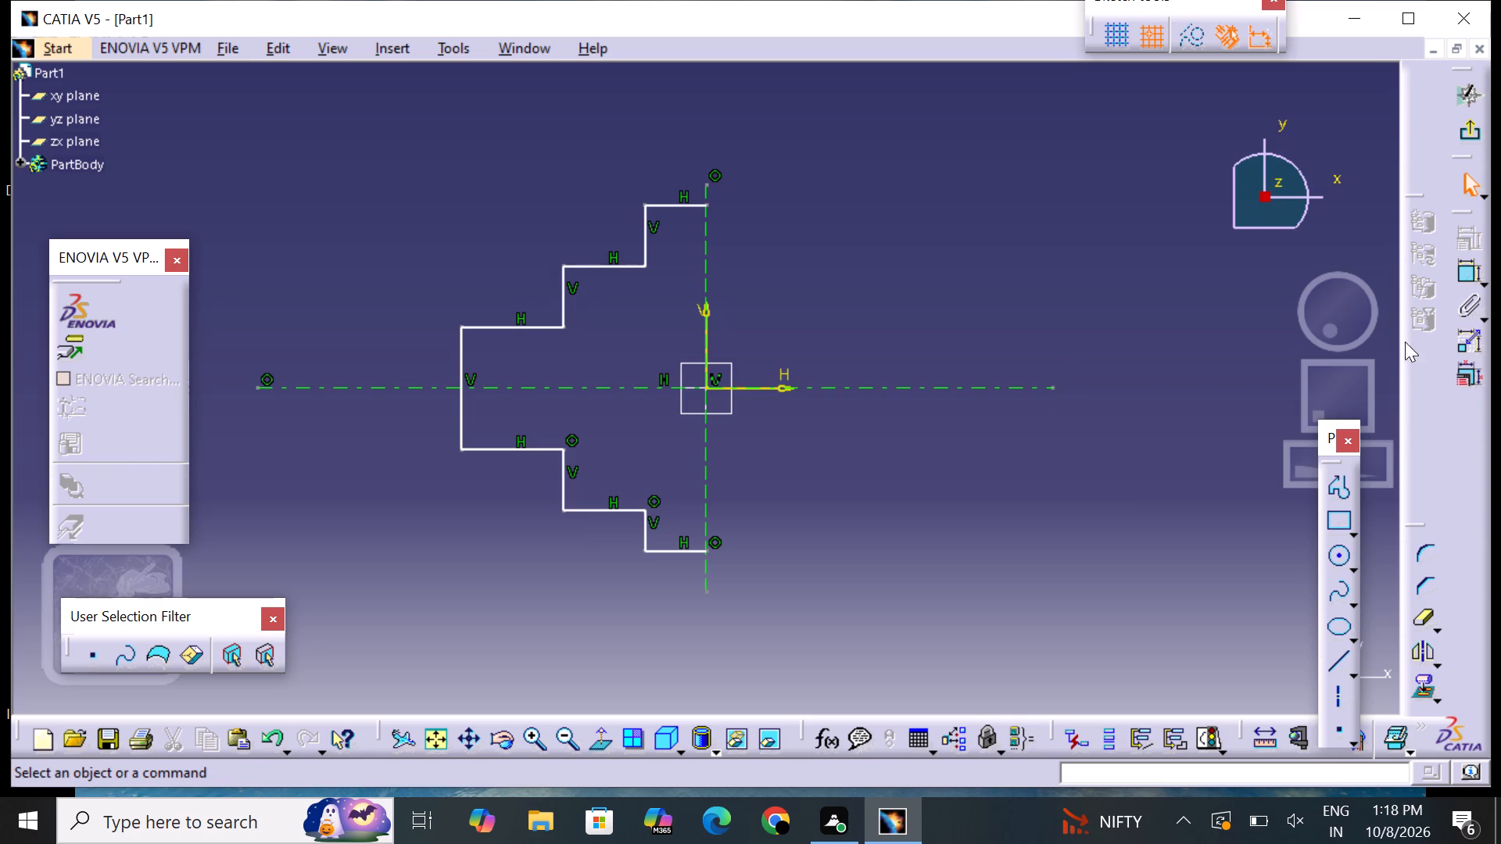
# Dimension the vertical distance between the two corners of the outermost step and set it to 20 mm.
pyautogui.click(1460, 267)
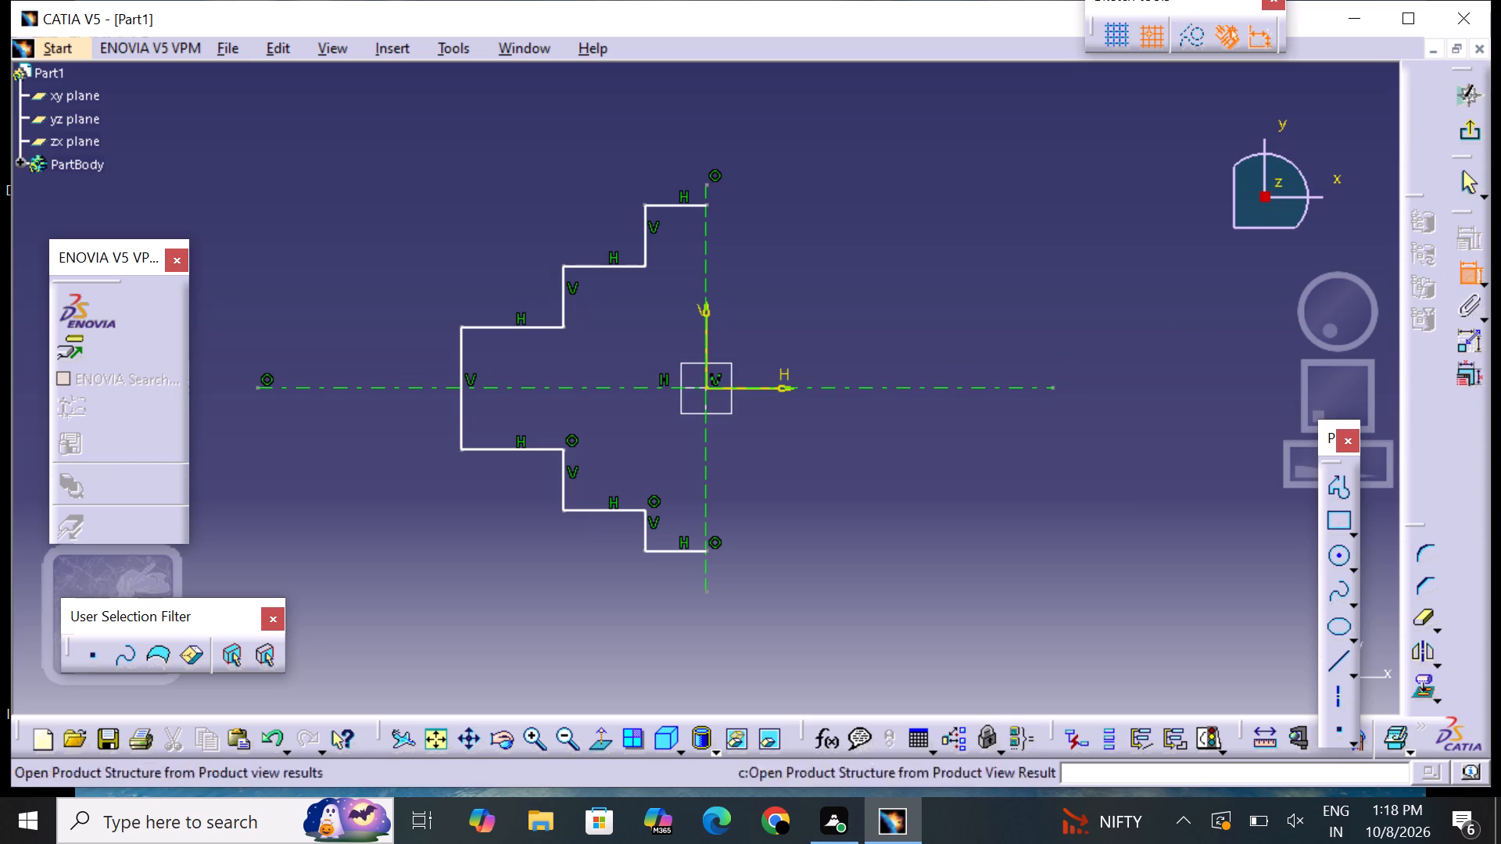
pyautogui.click(461, 325)
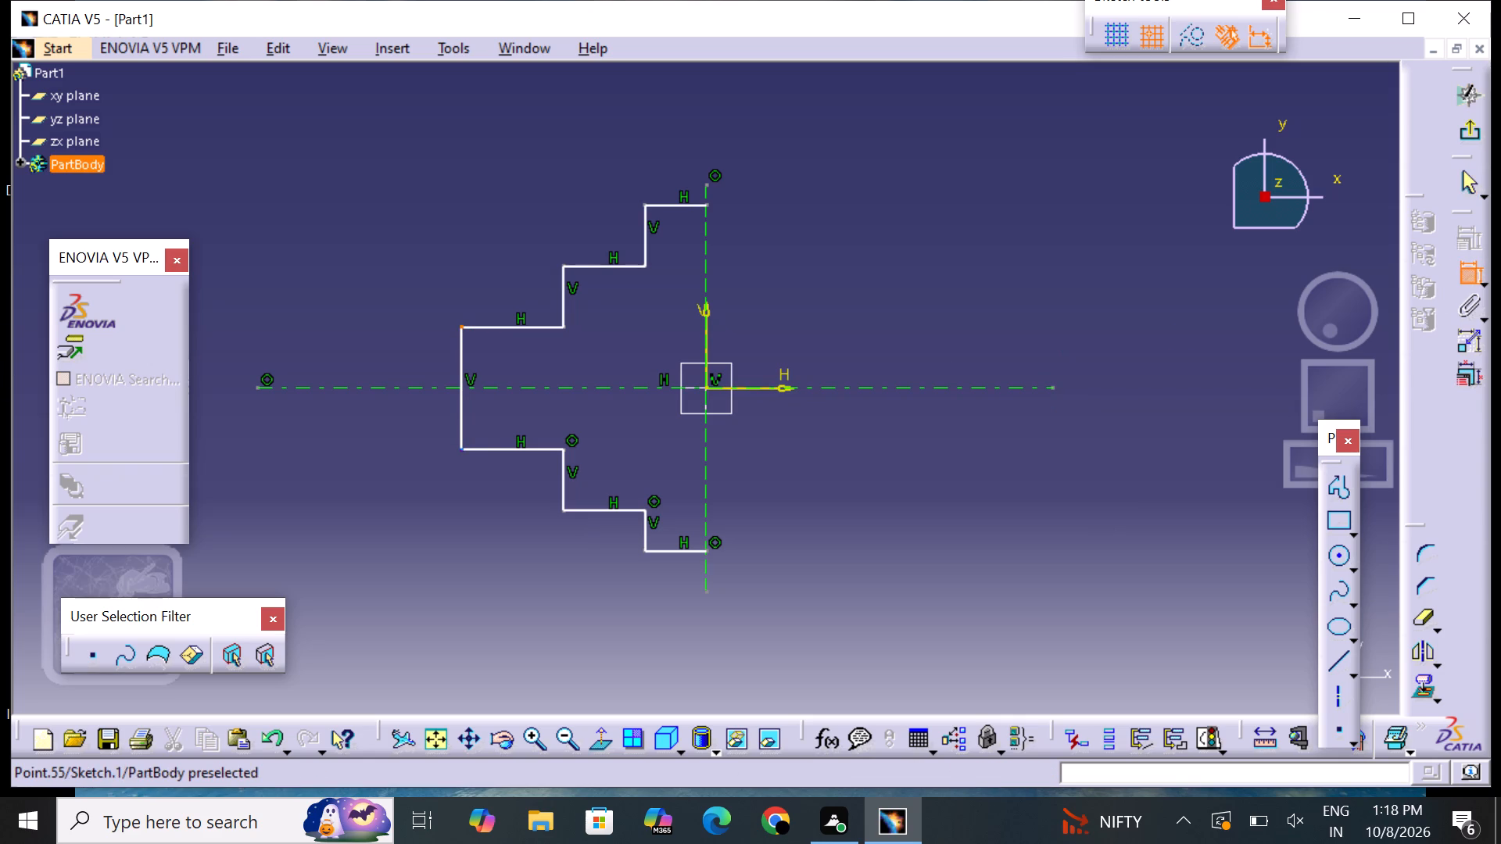
pyautogui.click(464, 446)
pyautogui.click(420, 384)
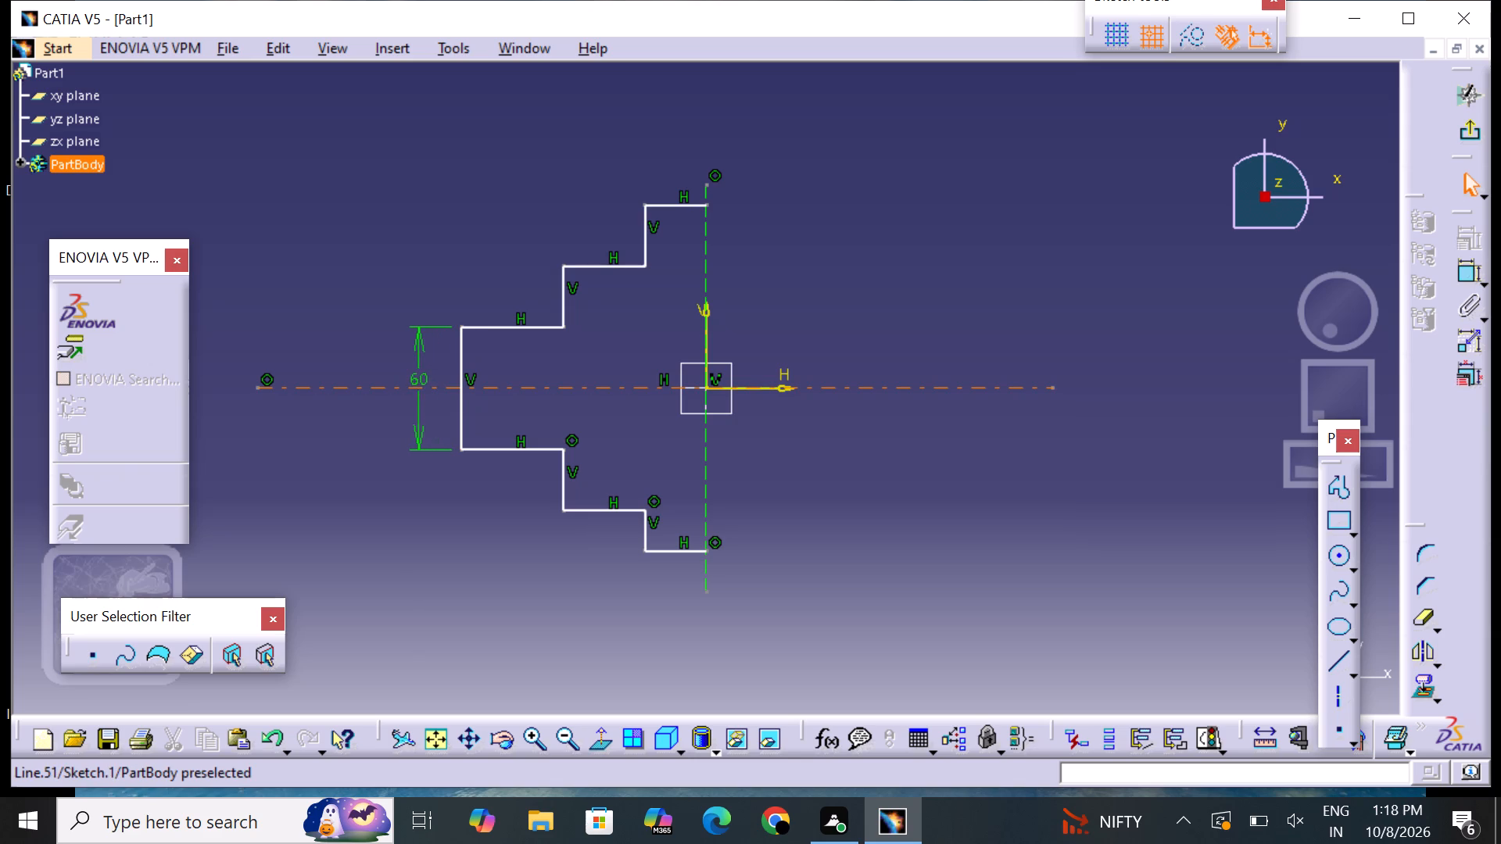
pyautogui.doubleClick(417, 377)
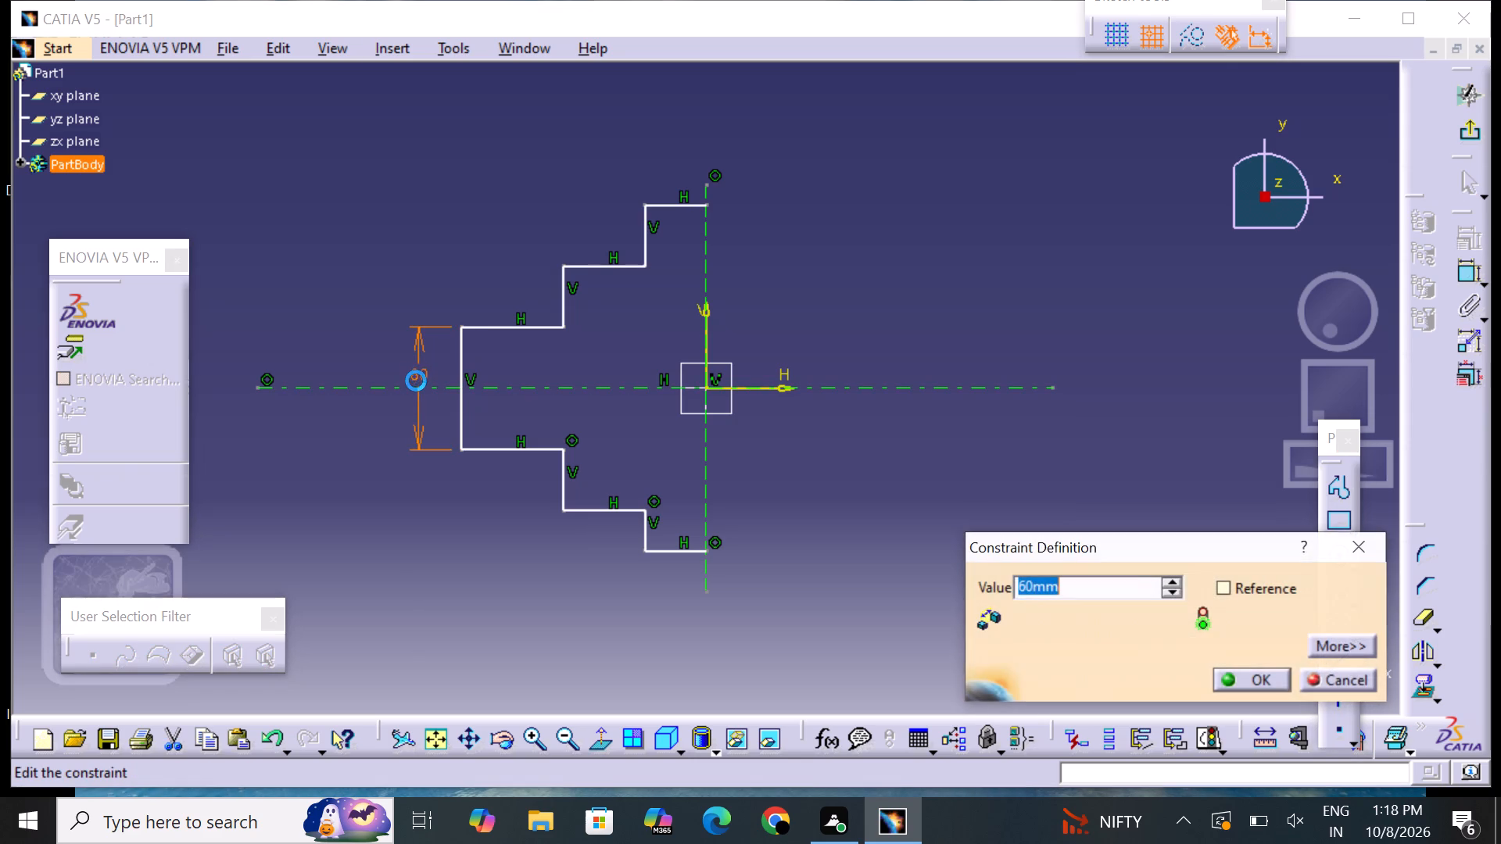
pyautogui.press('BackSpace')
pyautogui.write('20')
pyautogui.press('Return')
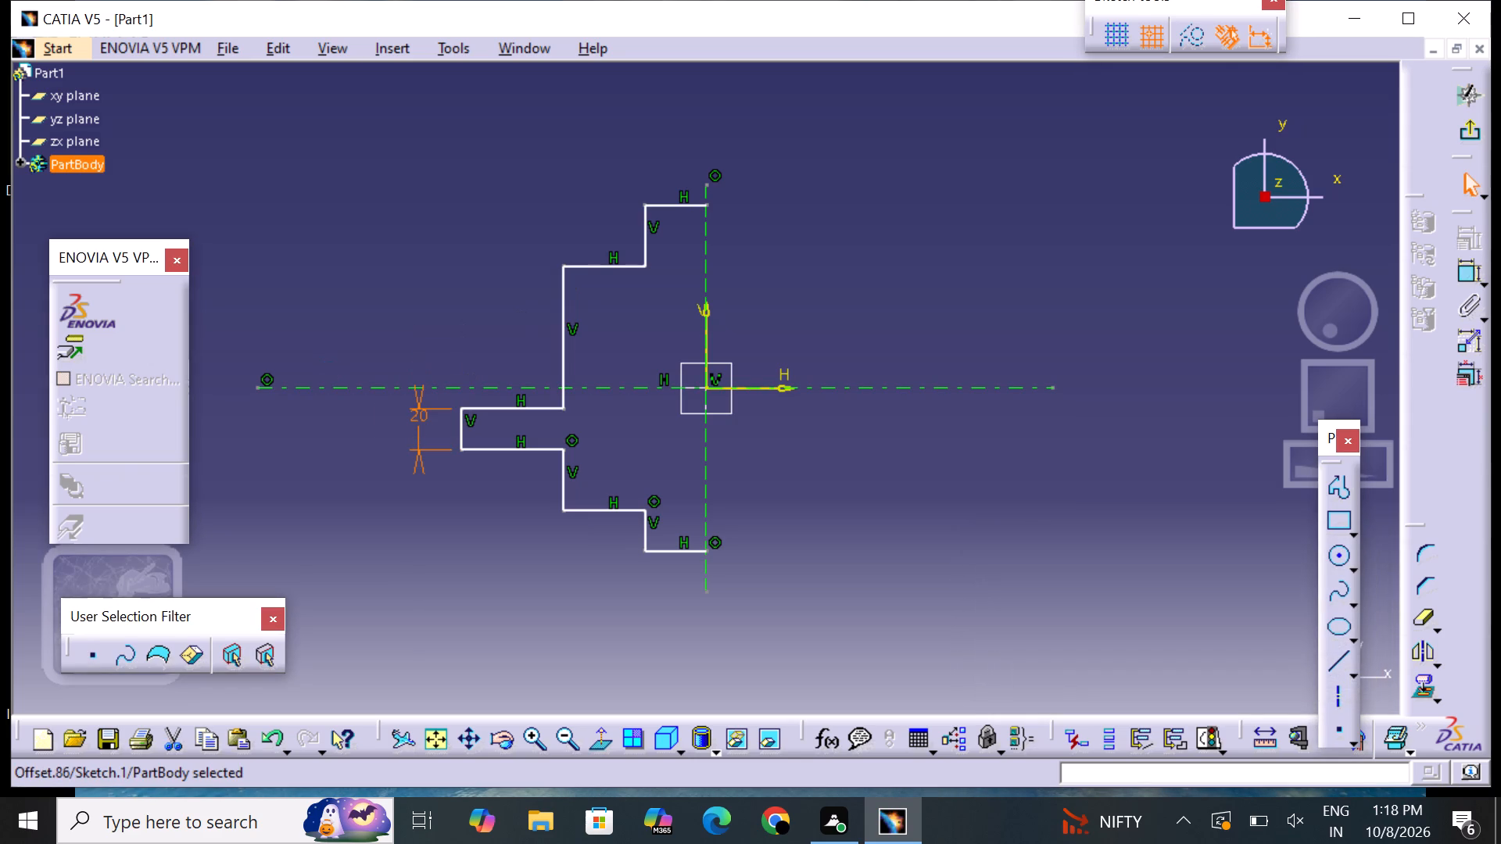
pyautogui.click(421, 498)
# Make the two outermost corners of the profile symmetric about the horizontal axis.
pyautogui.click(1460, 269)
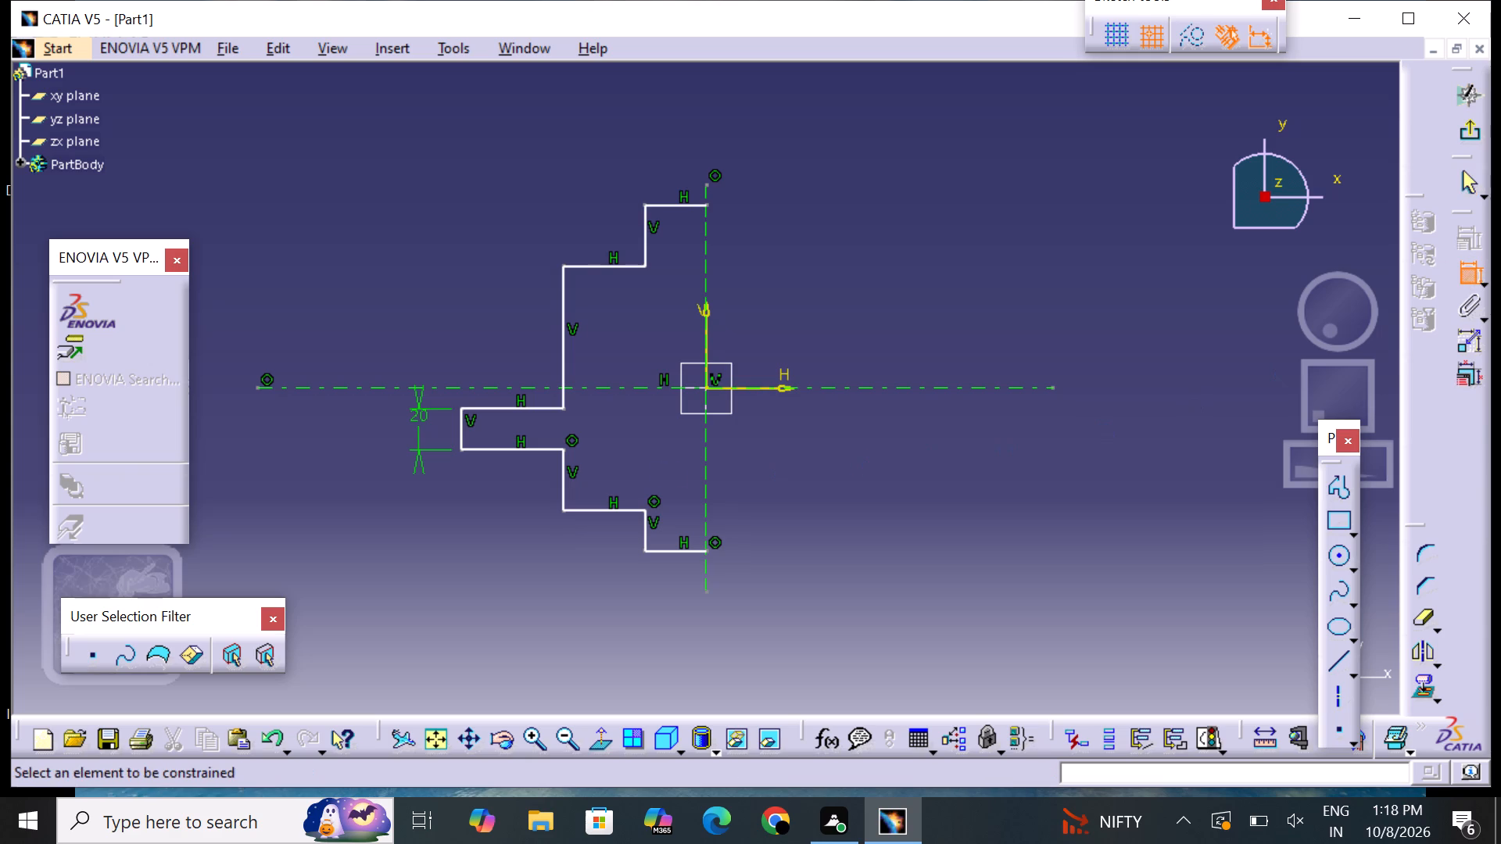
pyautogui.click(460, 410)
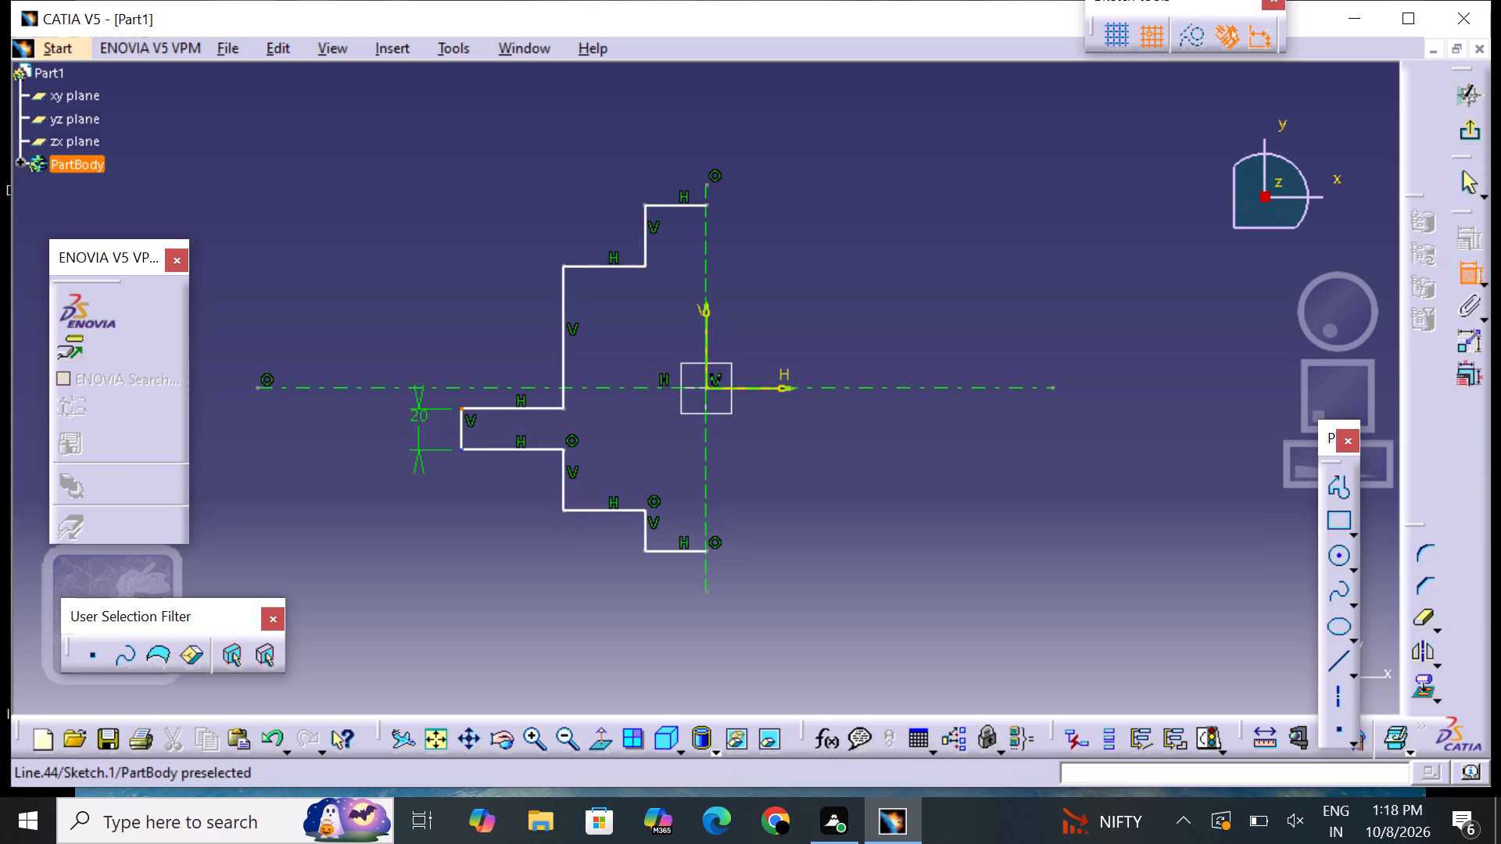
pyautogui.click(460, 449)
pyautogui.rightClick(460, 449)
pyautogui.click(494, 399)
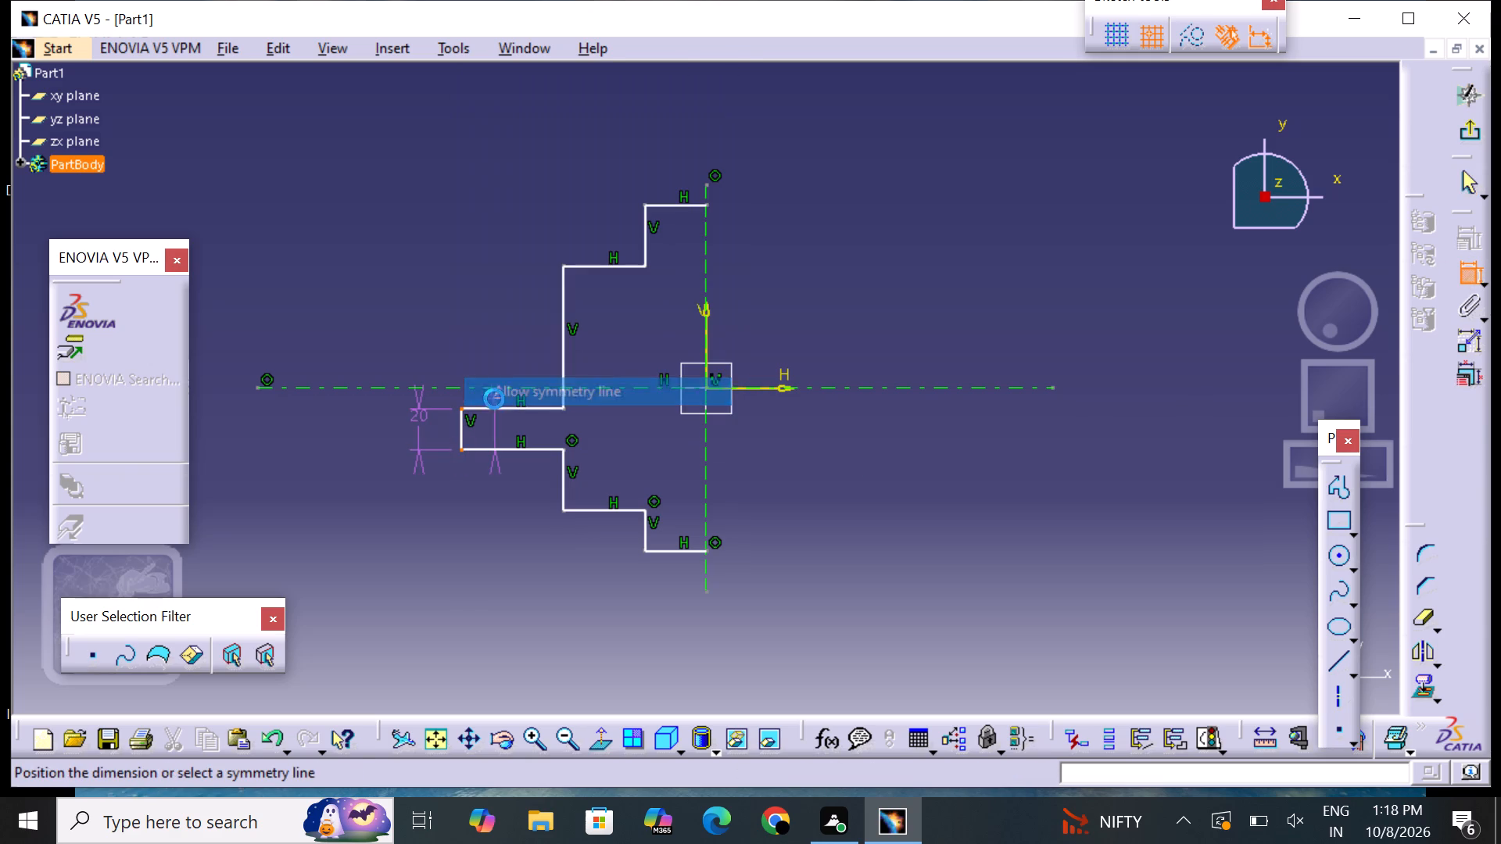
pyautogui.click(489, 384)
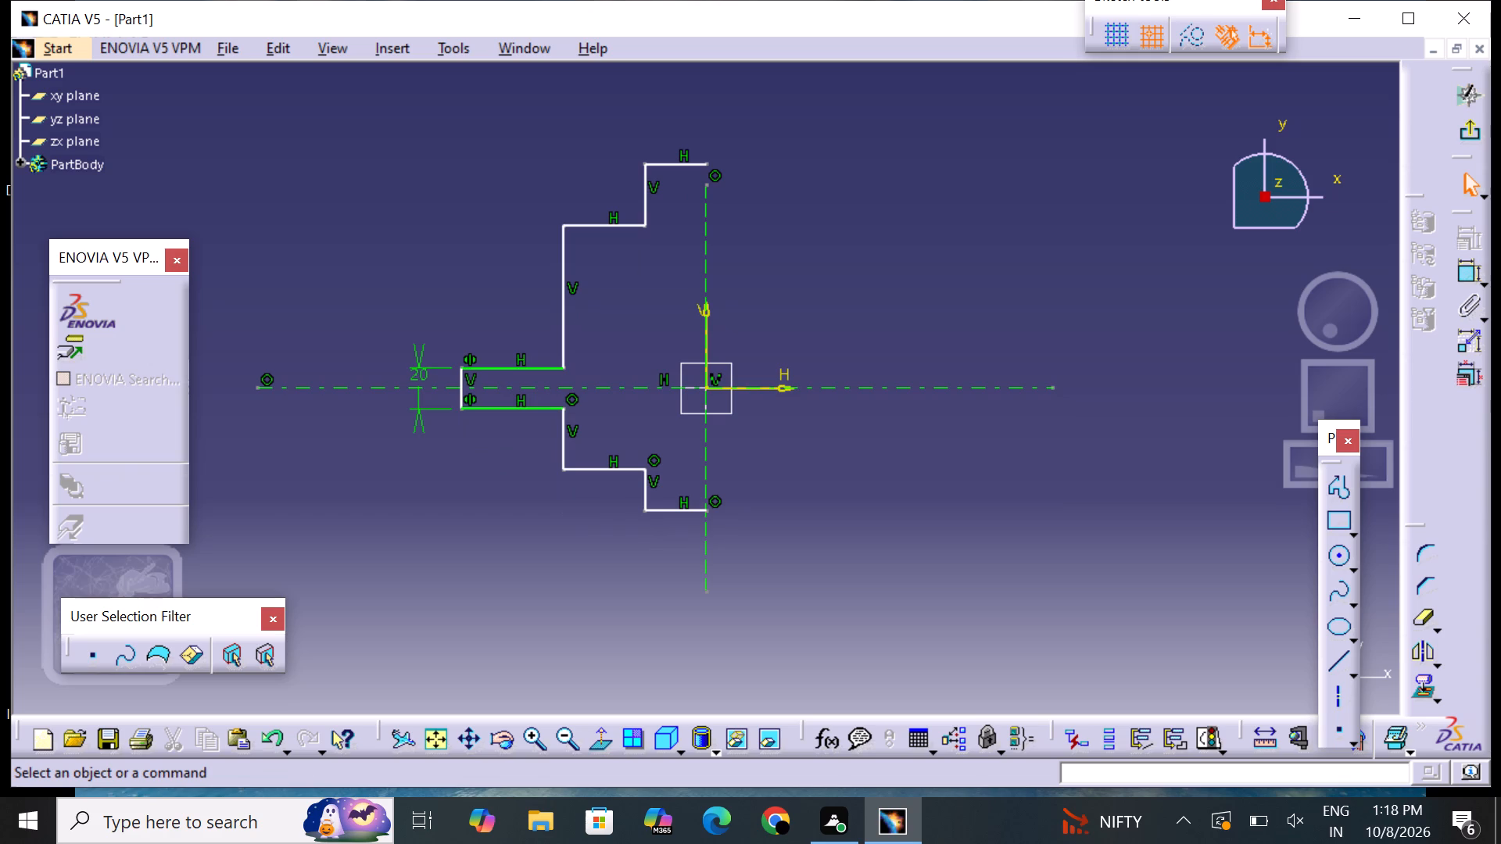
pyautogui.click(1075, 384)
# Dimension the vertical distance between the middle step's upper and lower outer corners and set it to 60 mm.
pyautogui.click(1455, 271)
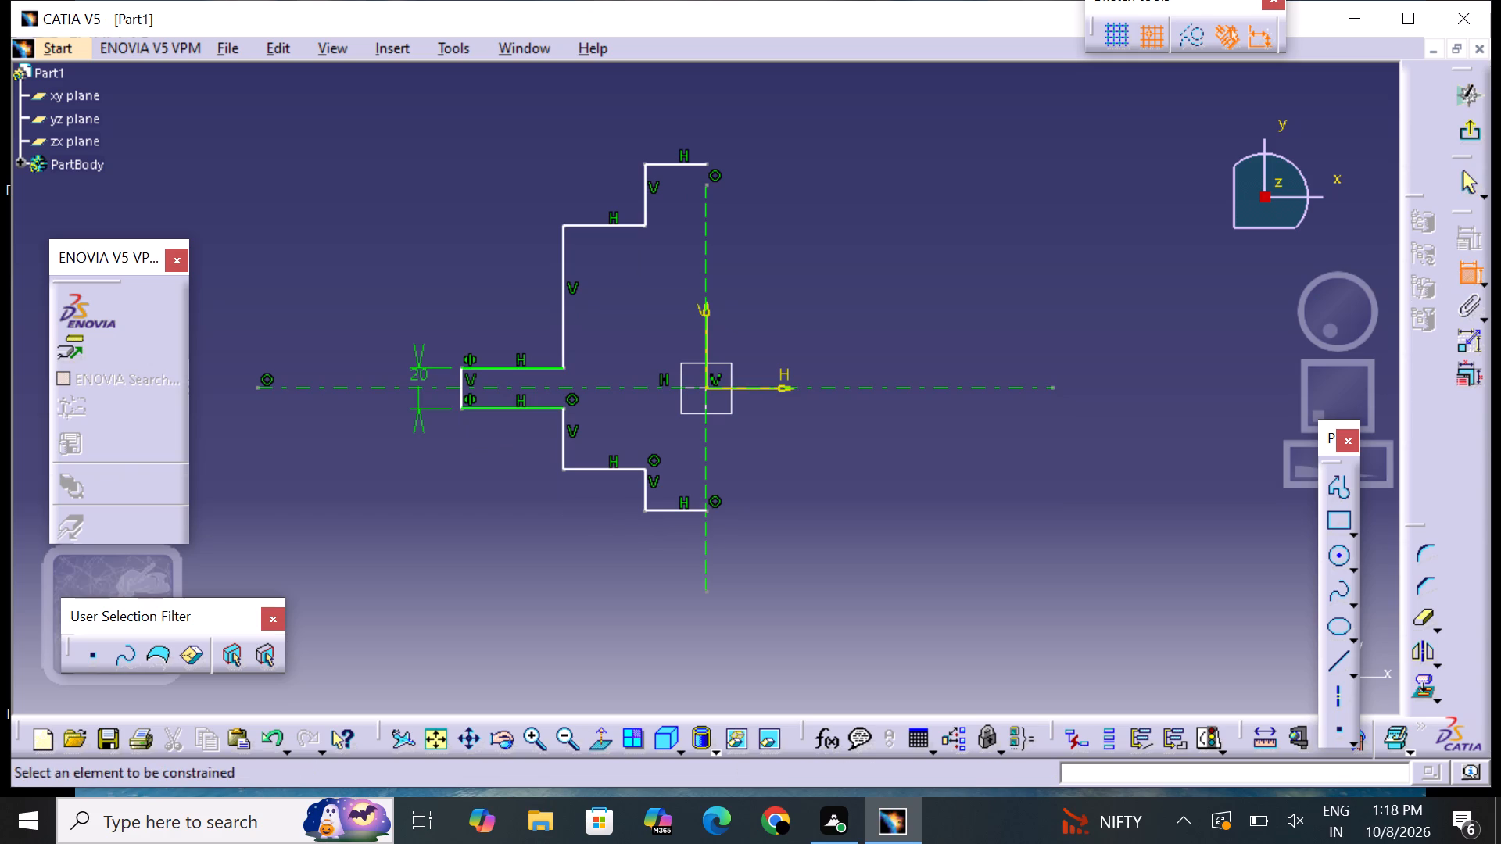
pyautogui.click(563, 224)
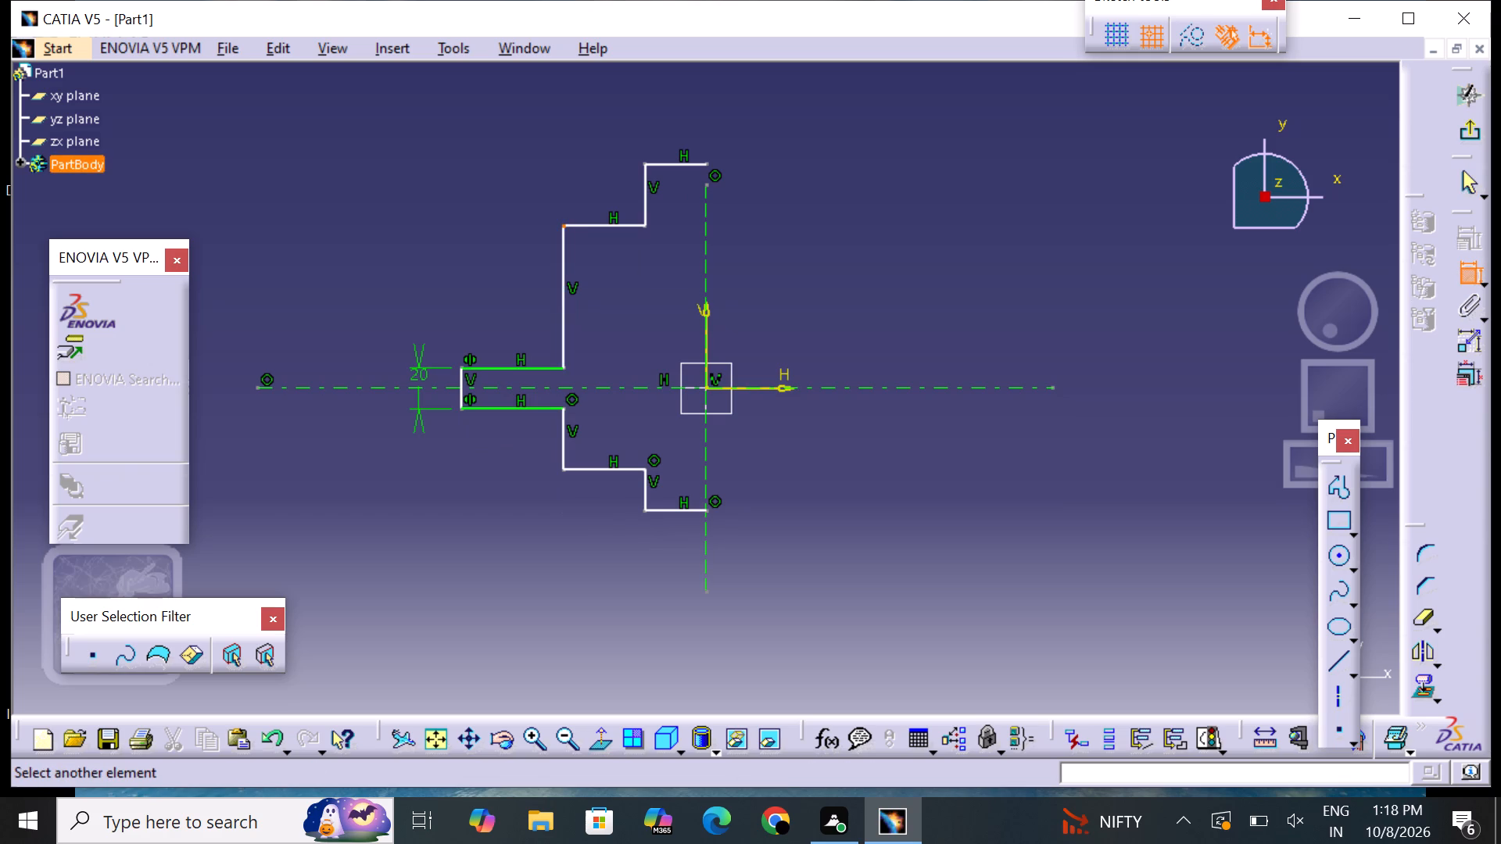
pyautogui.click(566, 471)
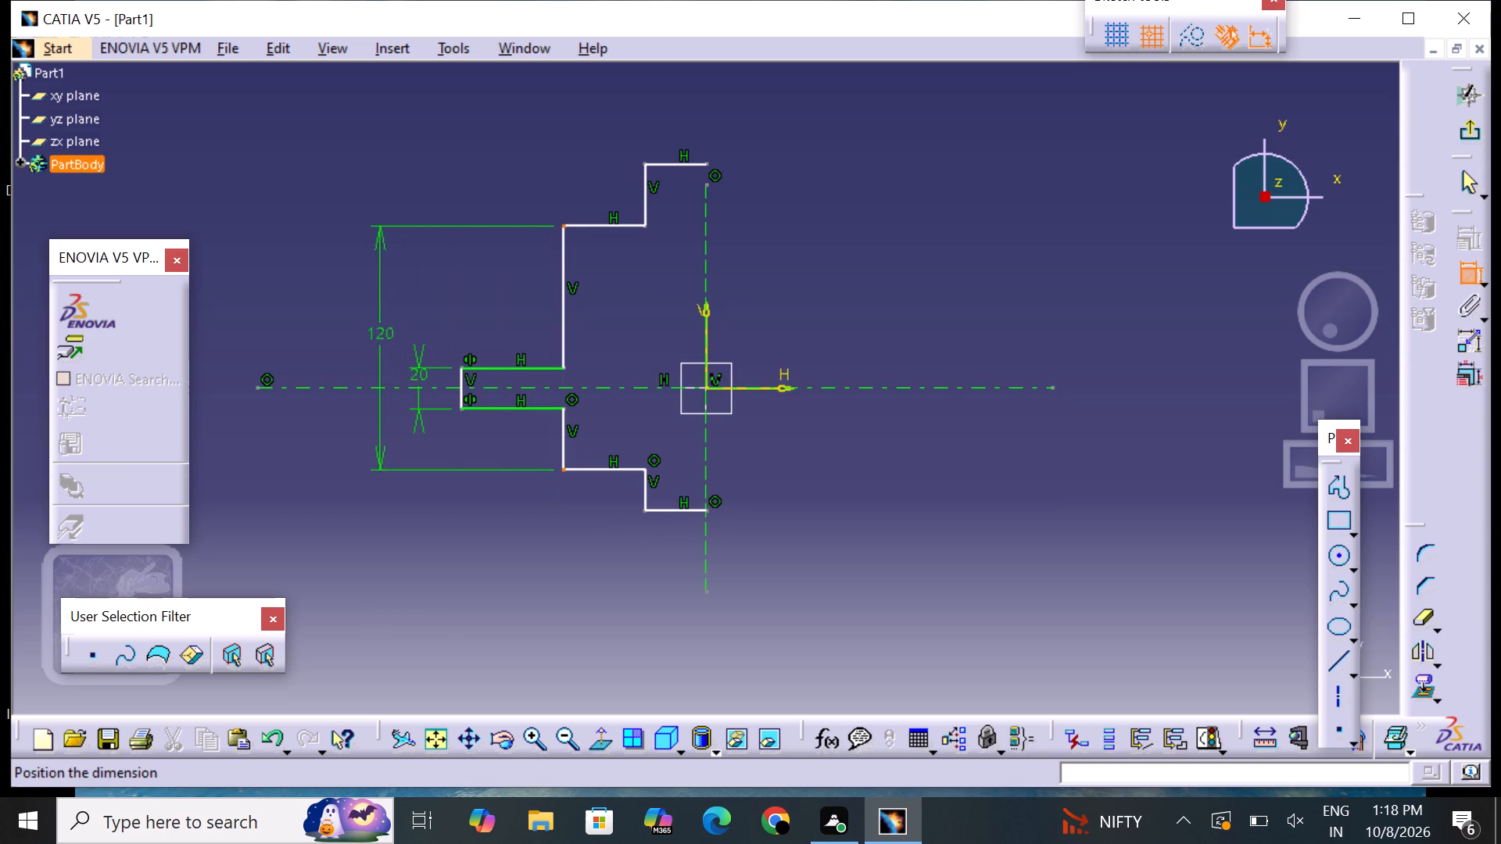
pyautogui.click(321, 343)
pyautogui.doubleClick(337, 336)
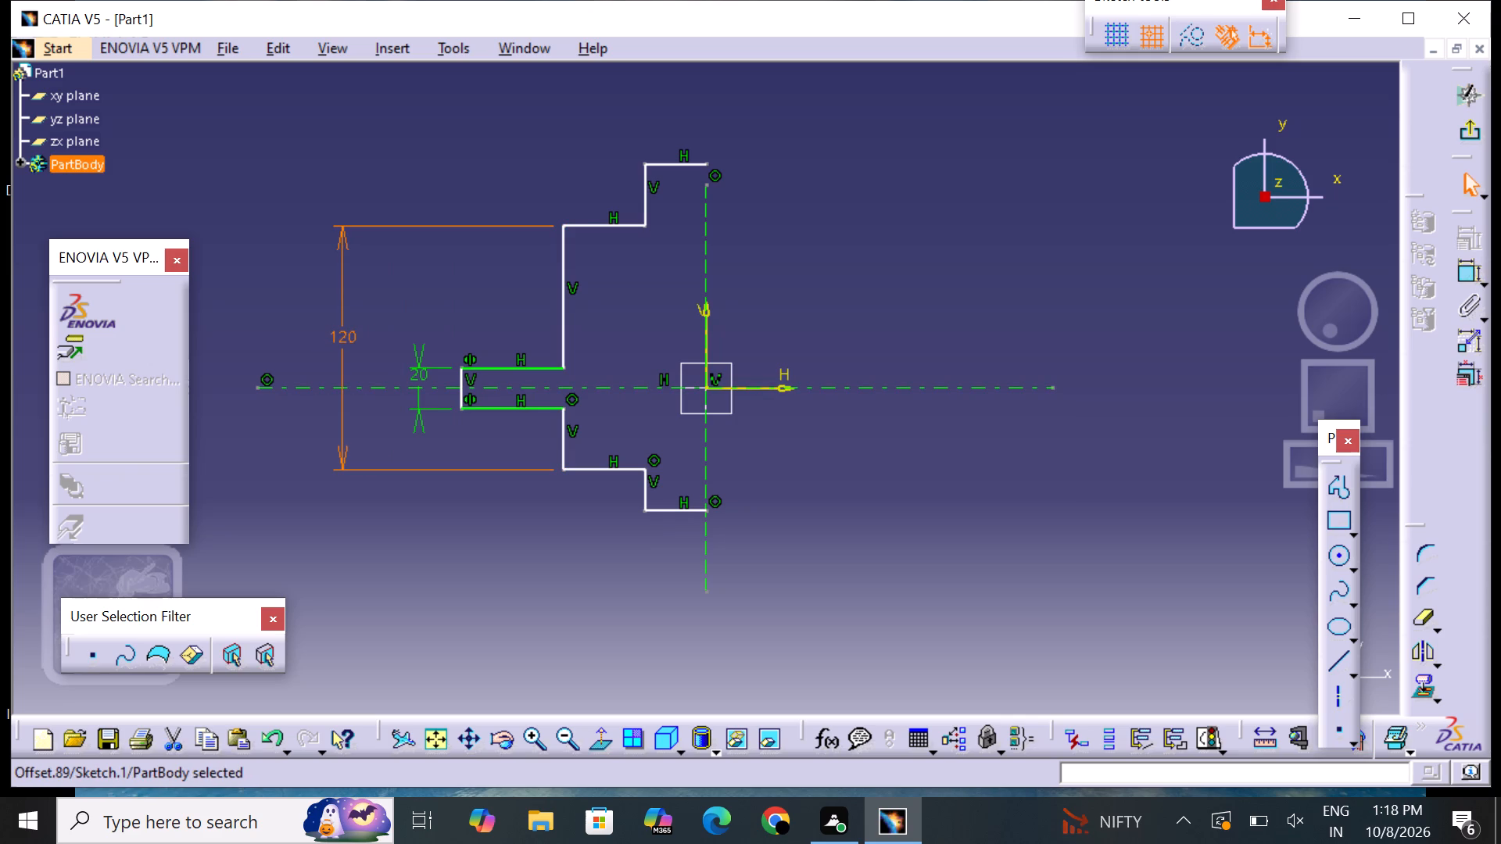
pyautogui.doubleClick(346, 343)
pyautogui.press('BackSpace')
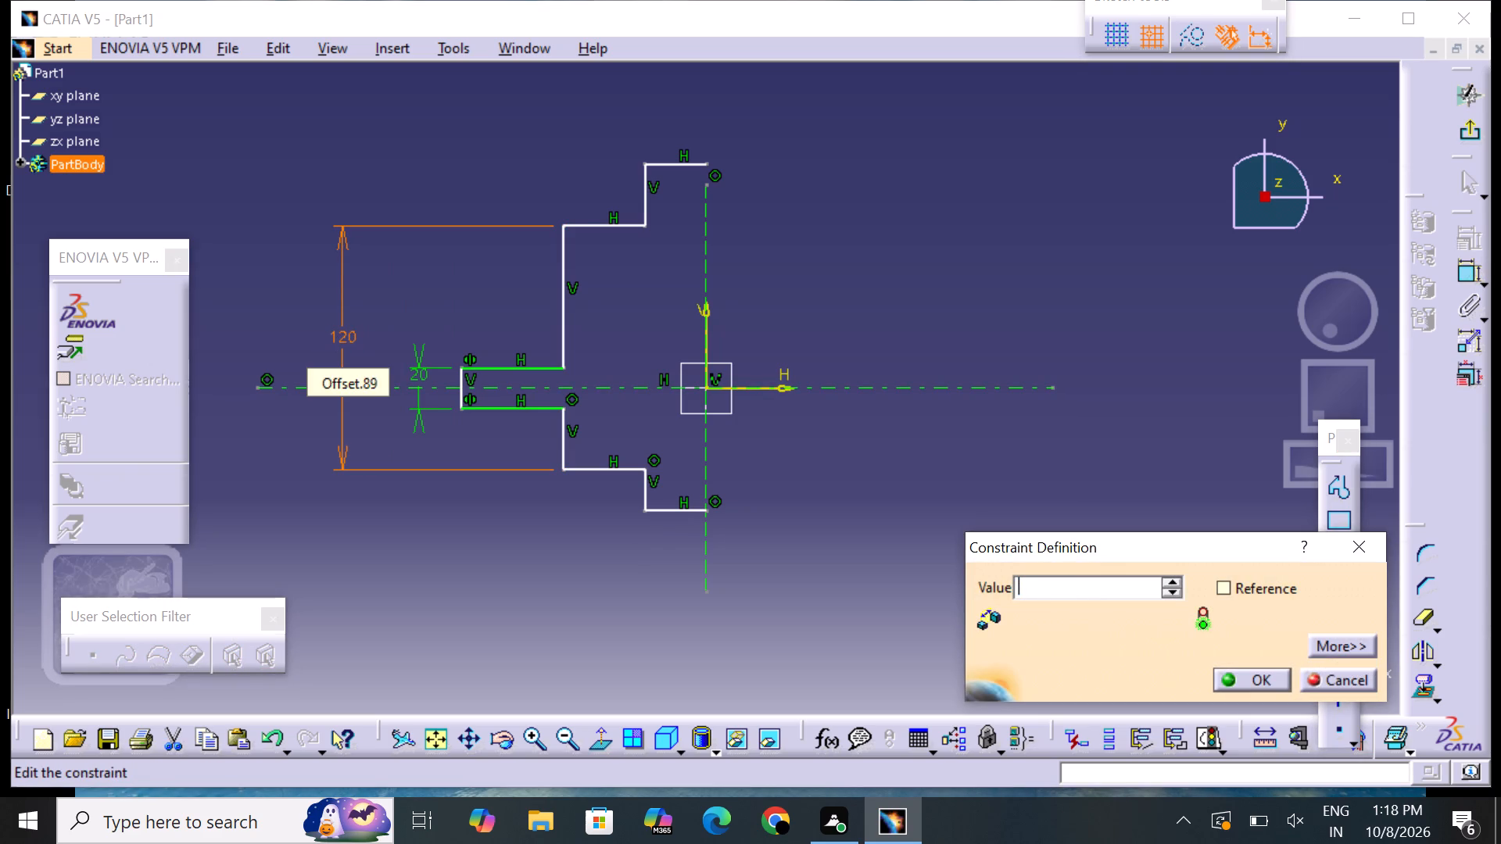
pyautogui.write('60')
pyautogui.press('Return')
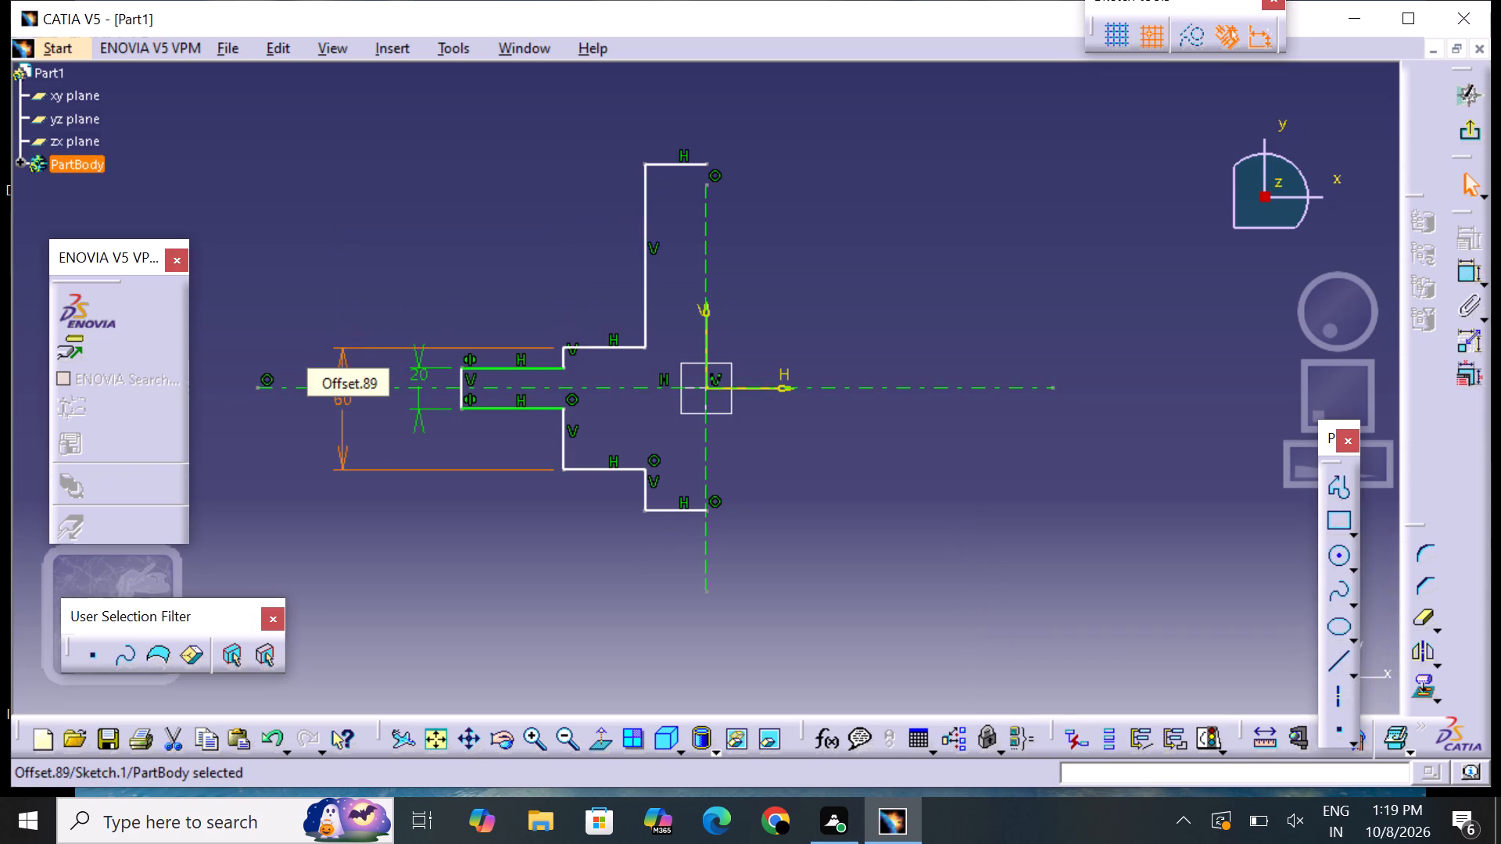
pyautogui.click(560, 497)
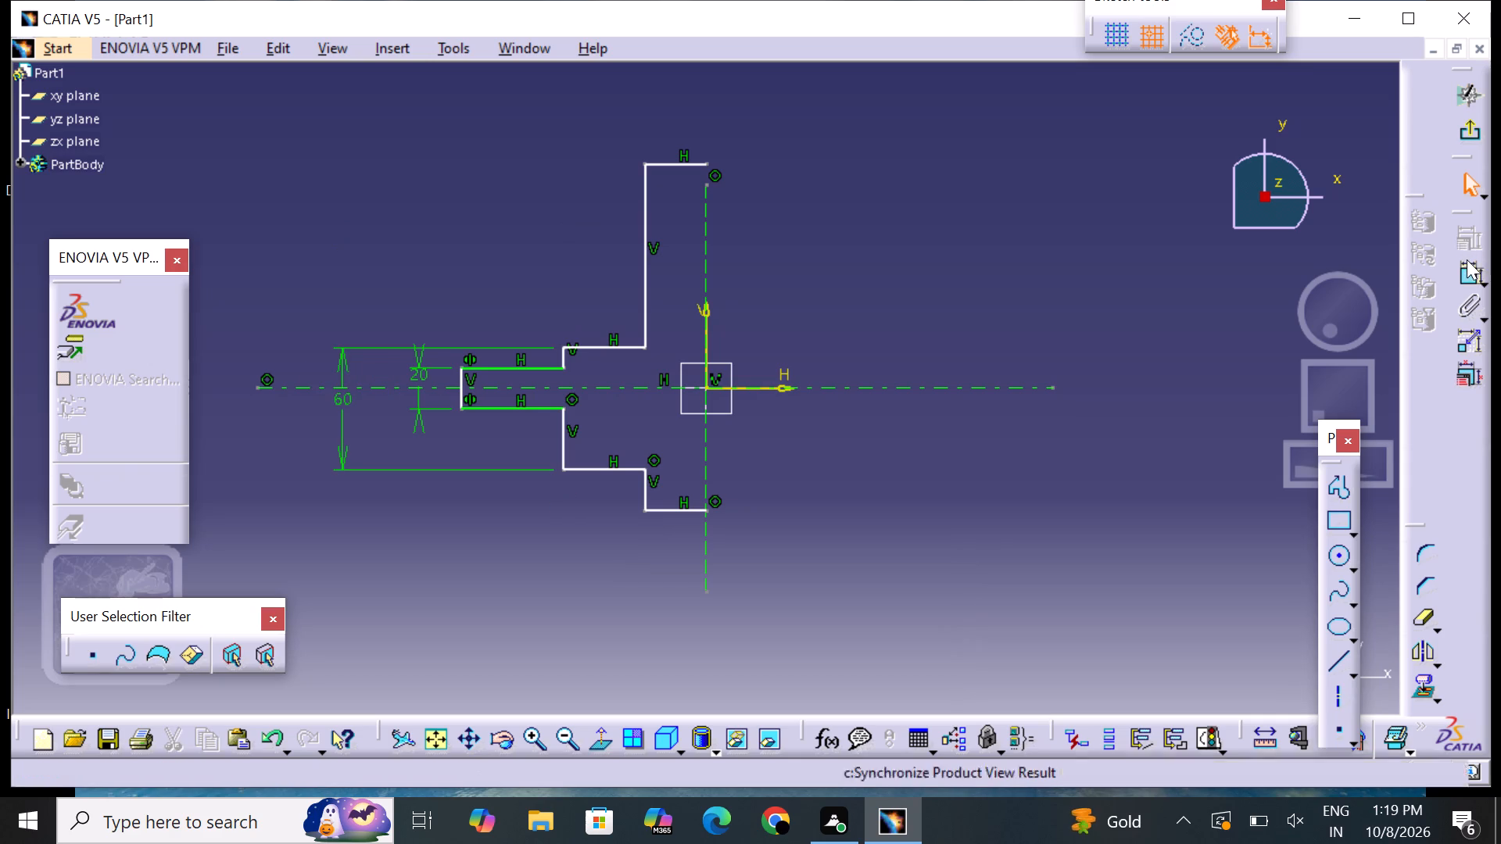
# Make the middle step's upper and lower outer corners symmetric about the horizontal axis.
pyautogui.click(1467, 259)
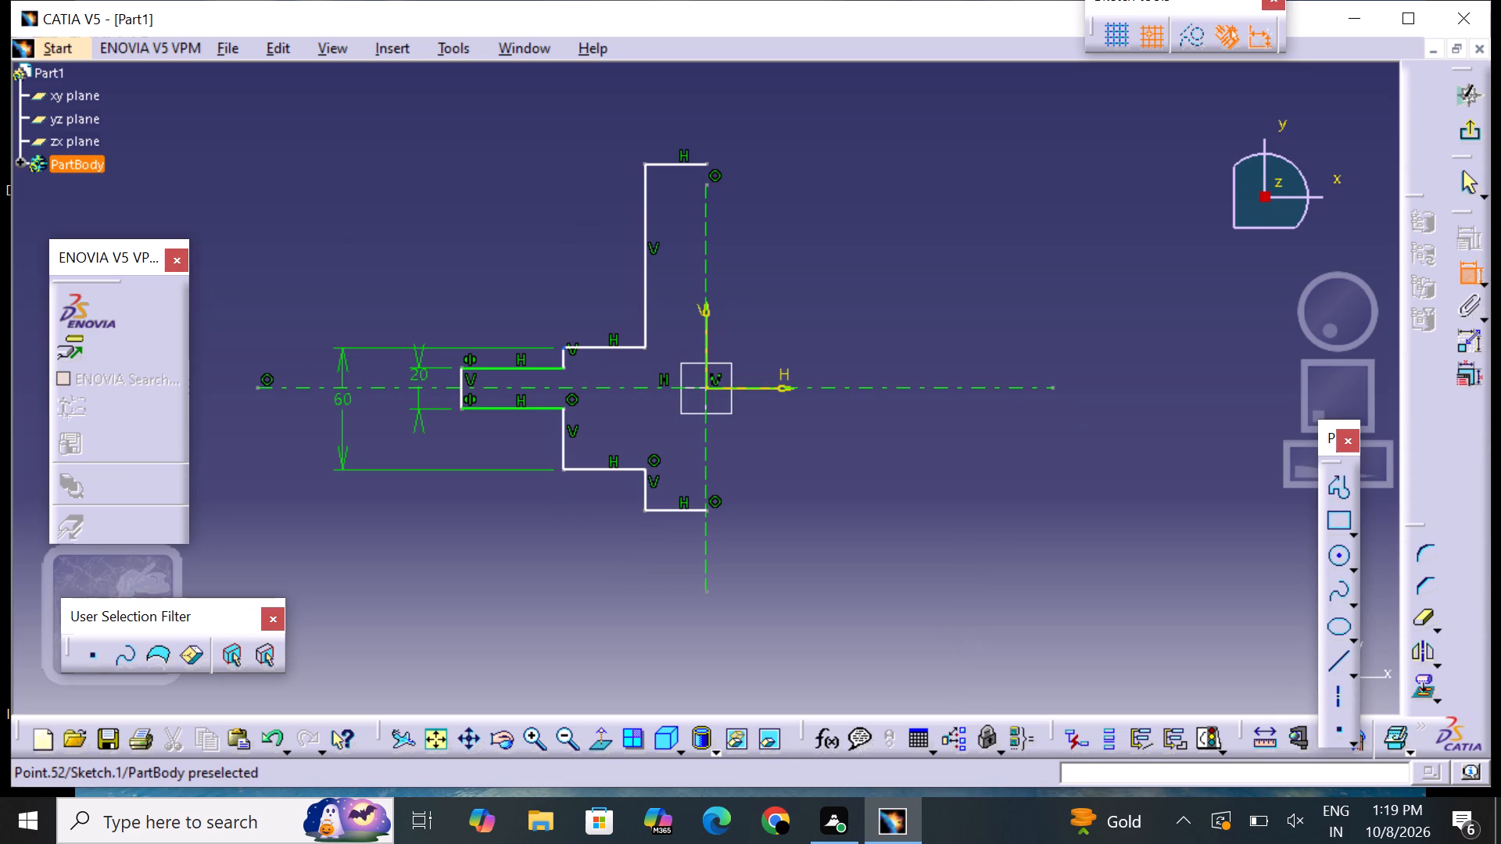
pyautogui.click(562, 347)
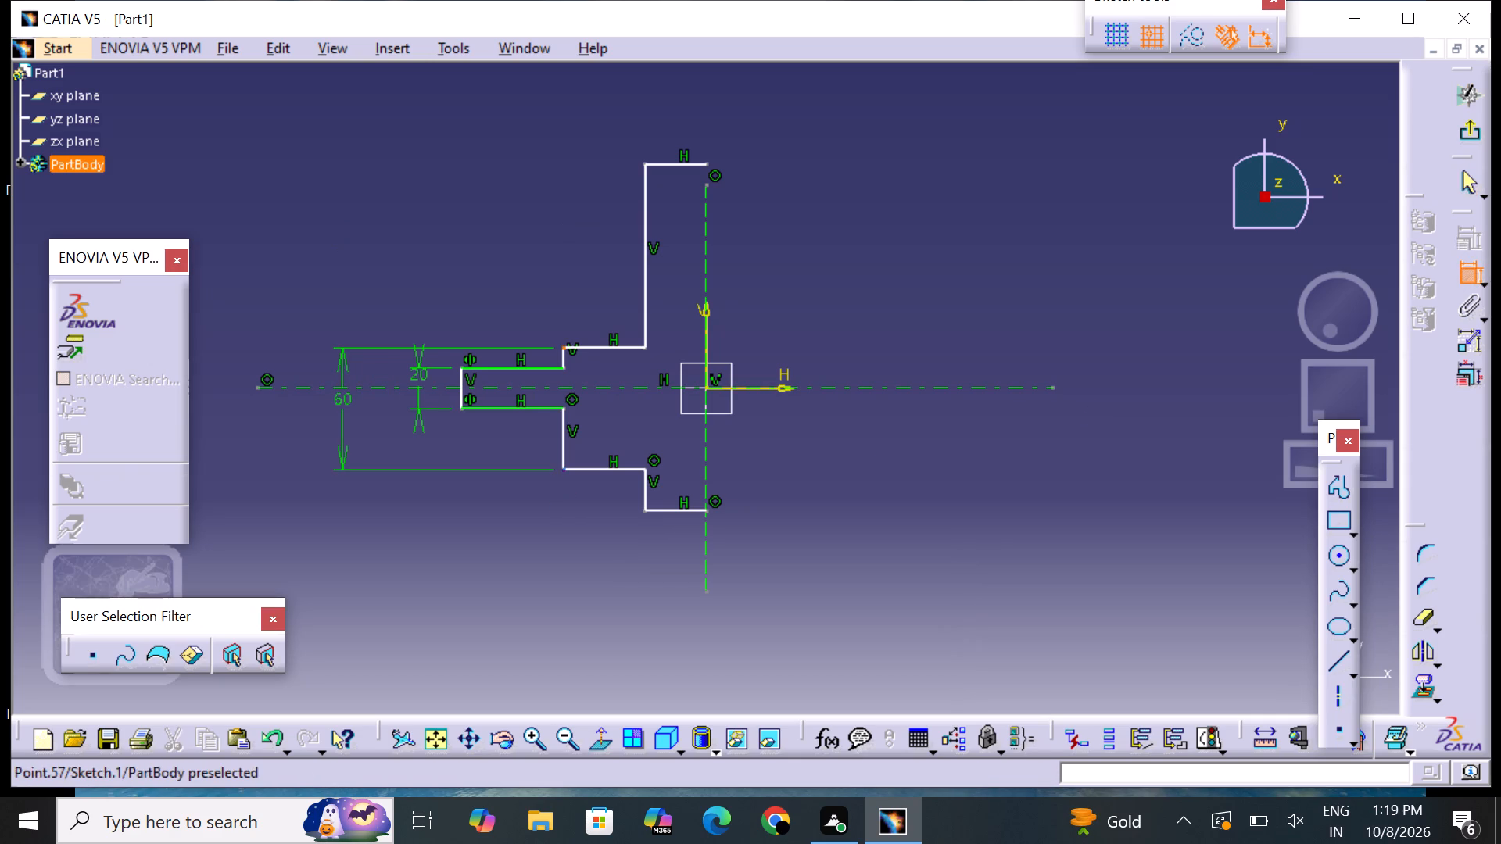
pyautogui.click(561, 467)
pyautogui.rightClick(562, 464)
pyautogui.click(582, 406)
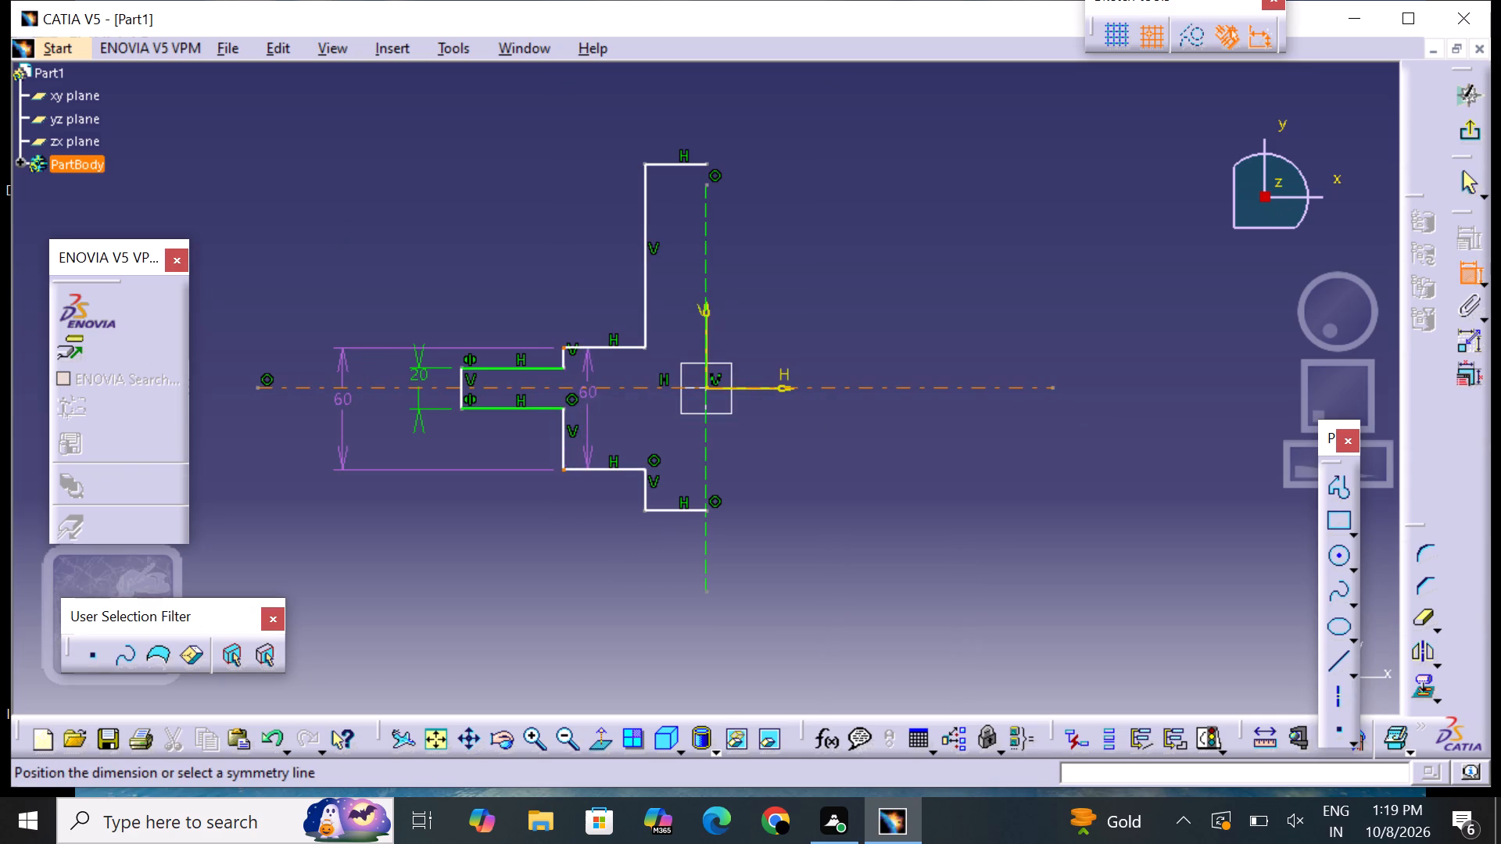
pyautogui.click(595, 386)
pyautogui.moveTo(883, 438); pyautogui.dragTo(890, 452)
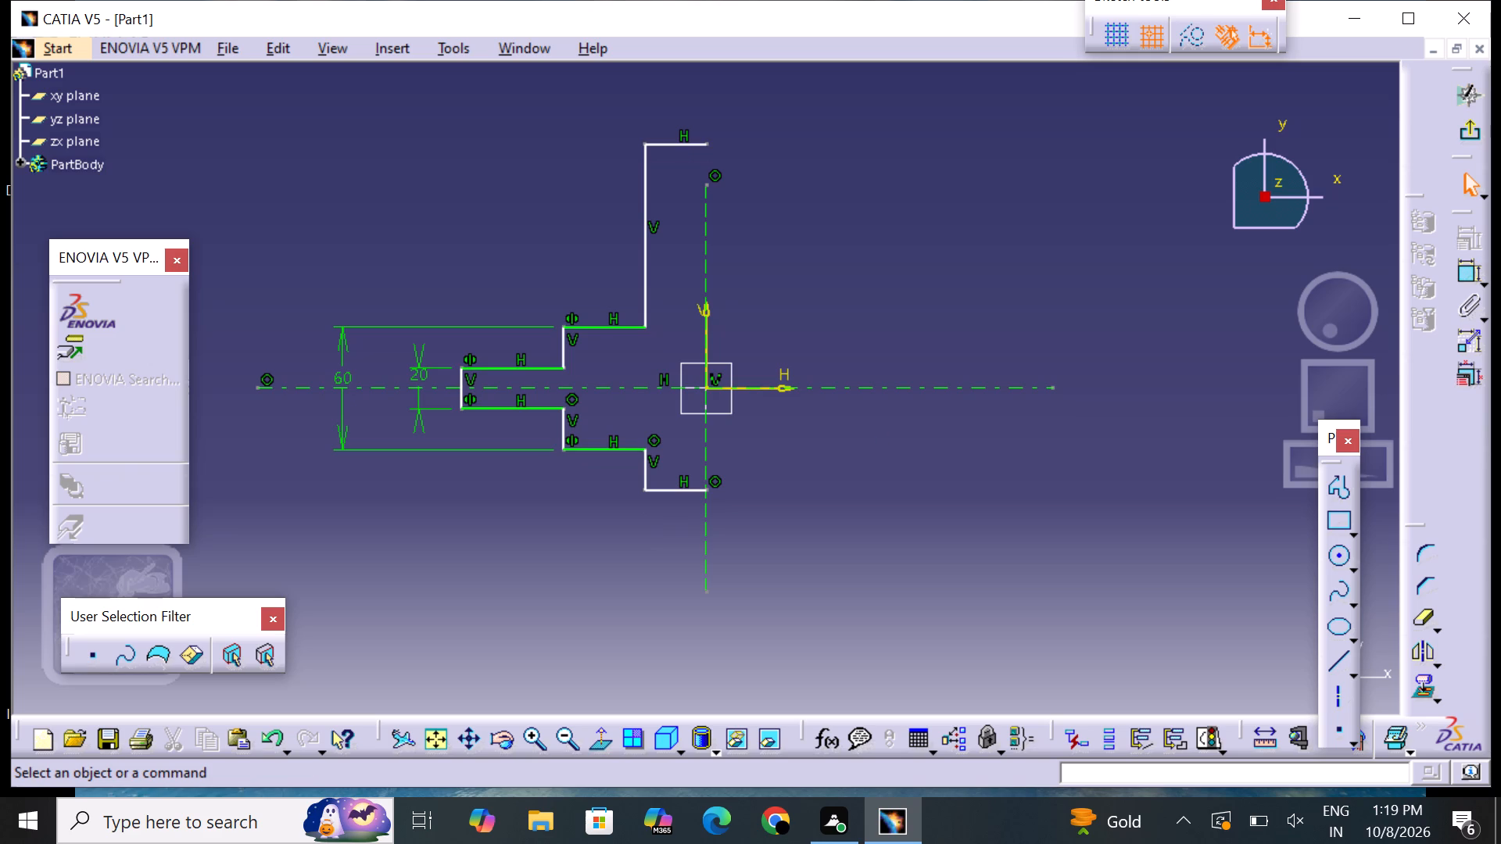
# Dimension the overall height between the outer corners of the step nearest the vertical axis and set it to 100 mm.
pyautogui.moveTo(1473, 273); pyautogui.dragTo(1442, 283)
pyautogui.click(643, 148)
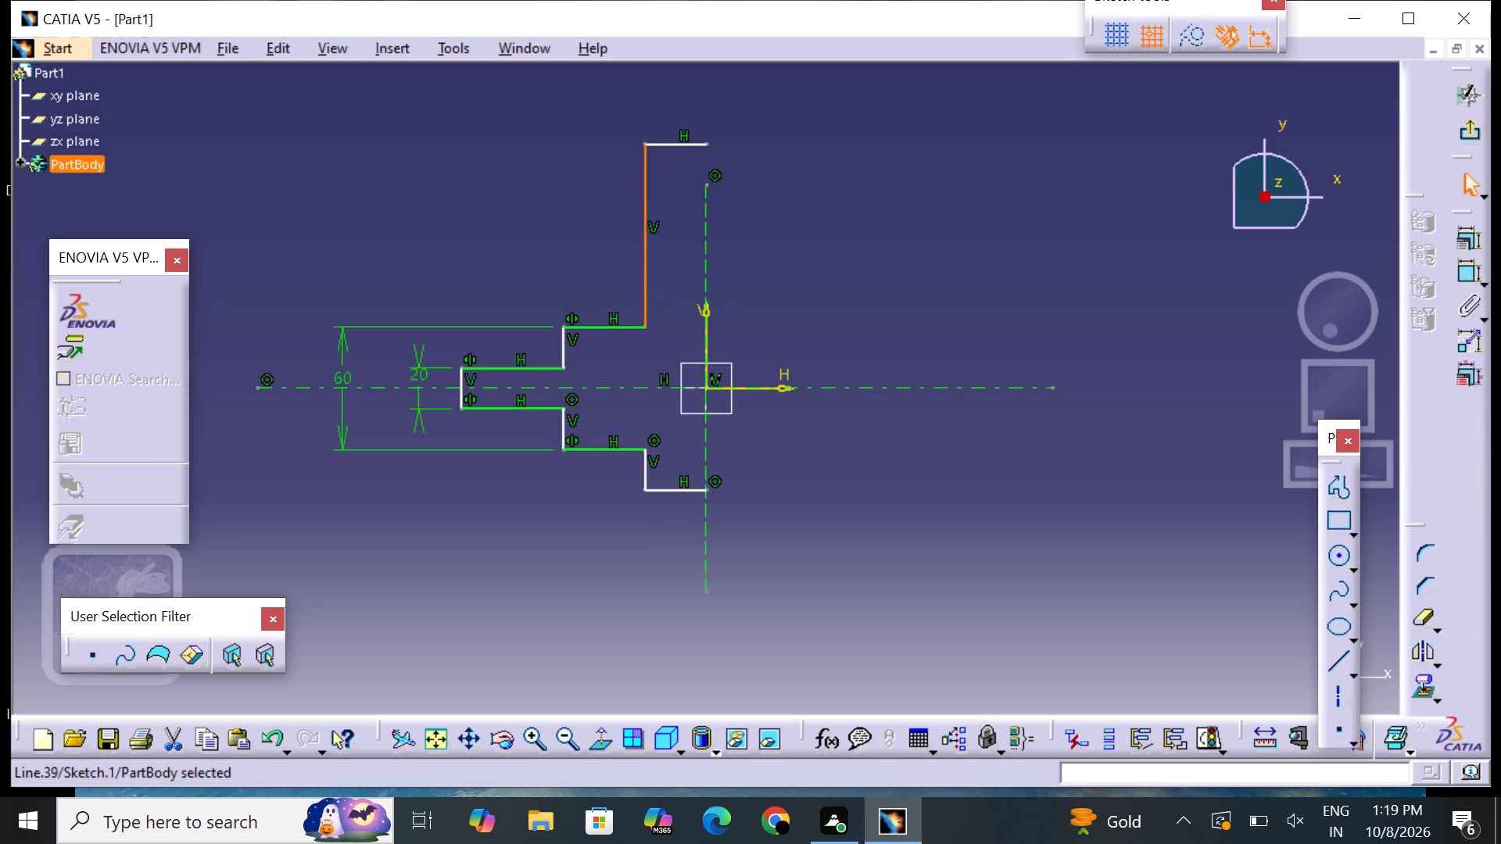
pyautogui.click(832, 291)
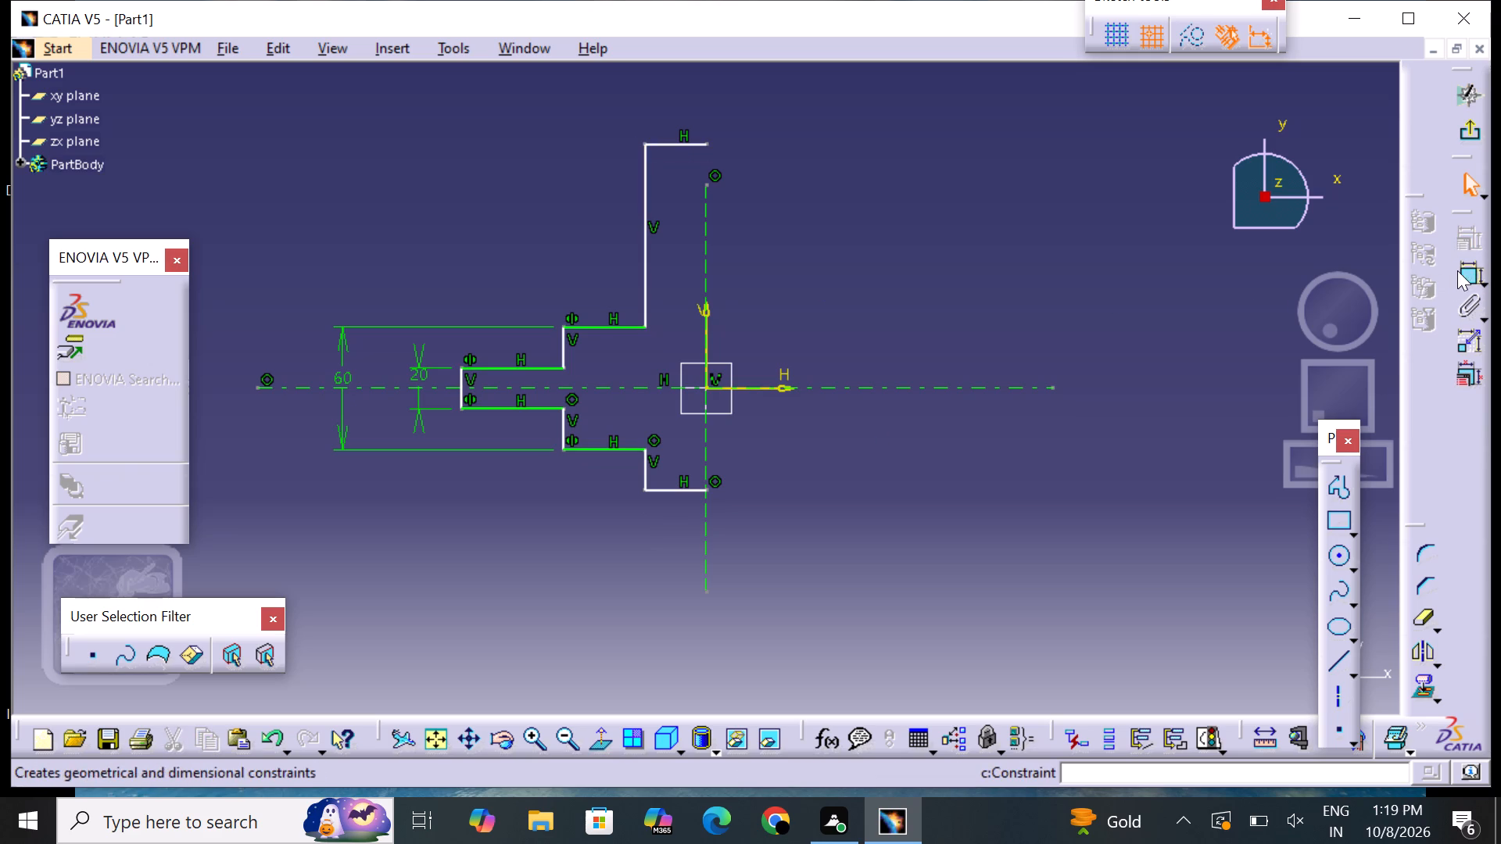
pyautogui.click(1459, 270)
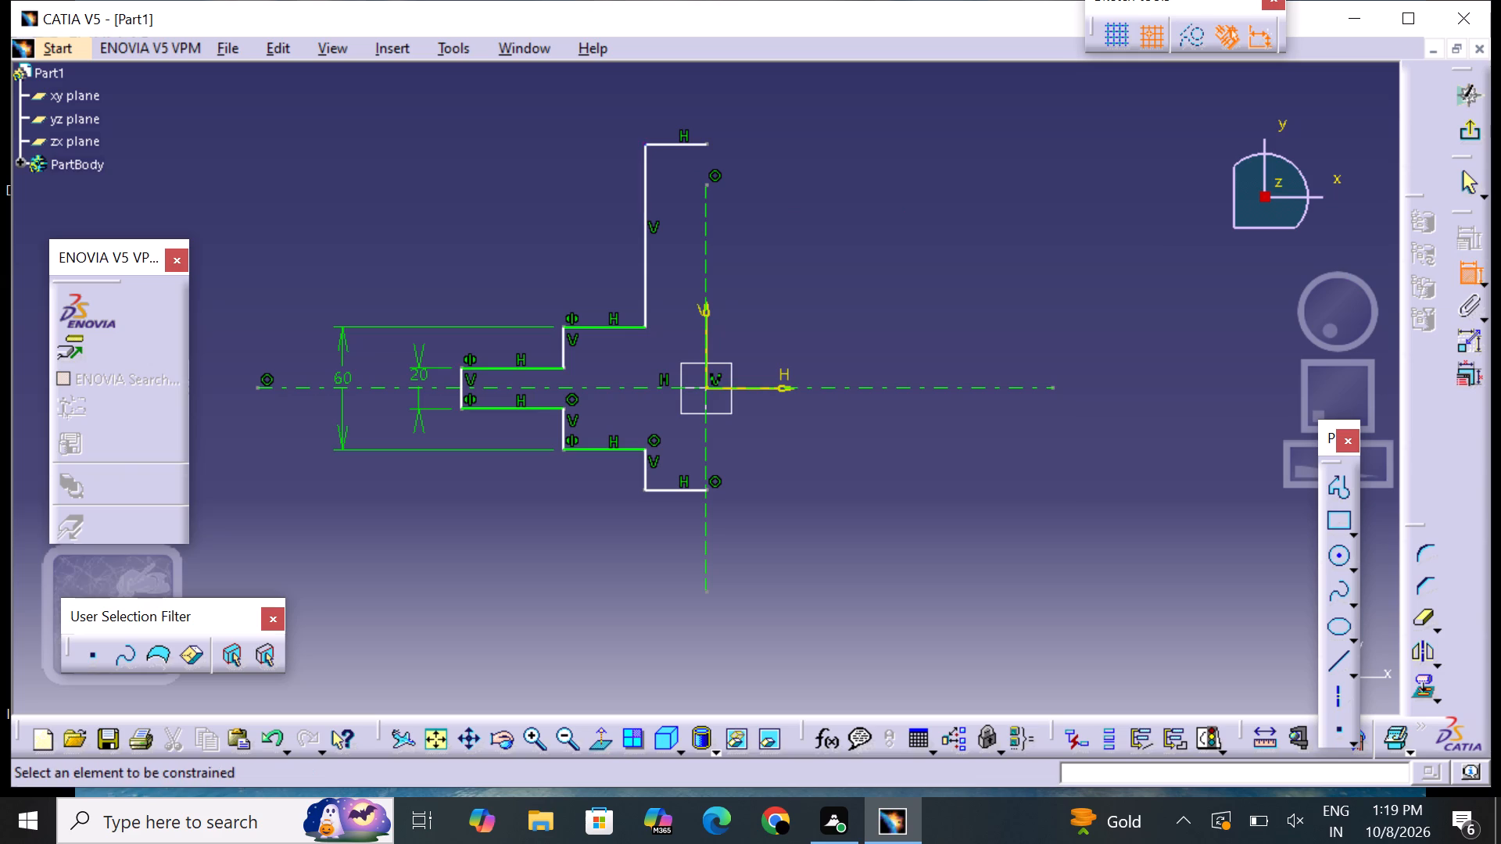
pyautogui.click(644, 142)
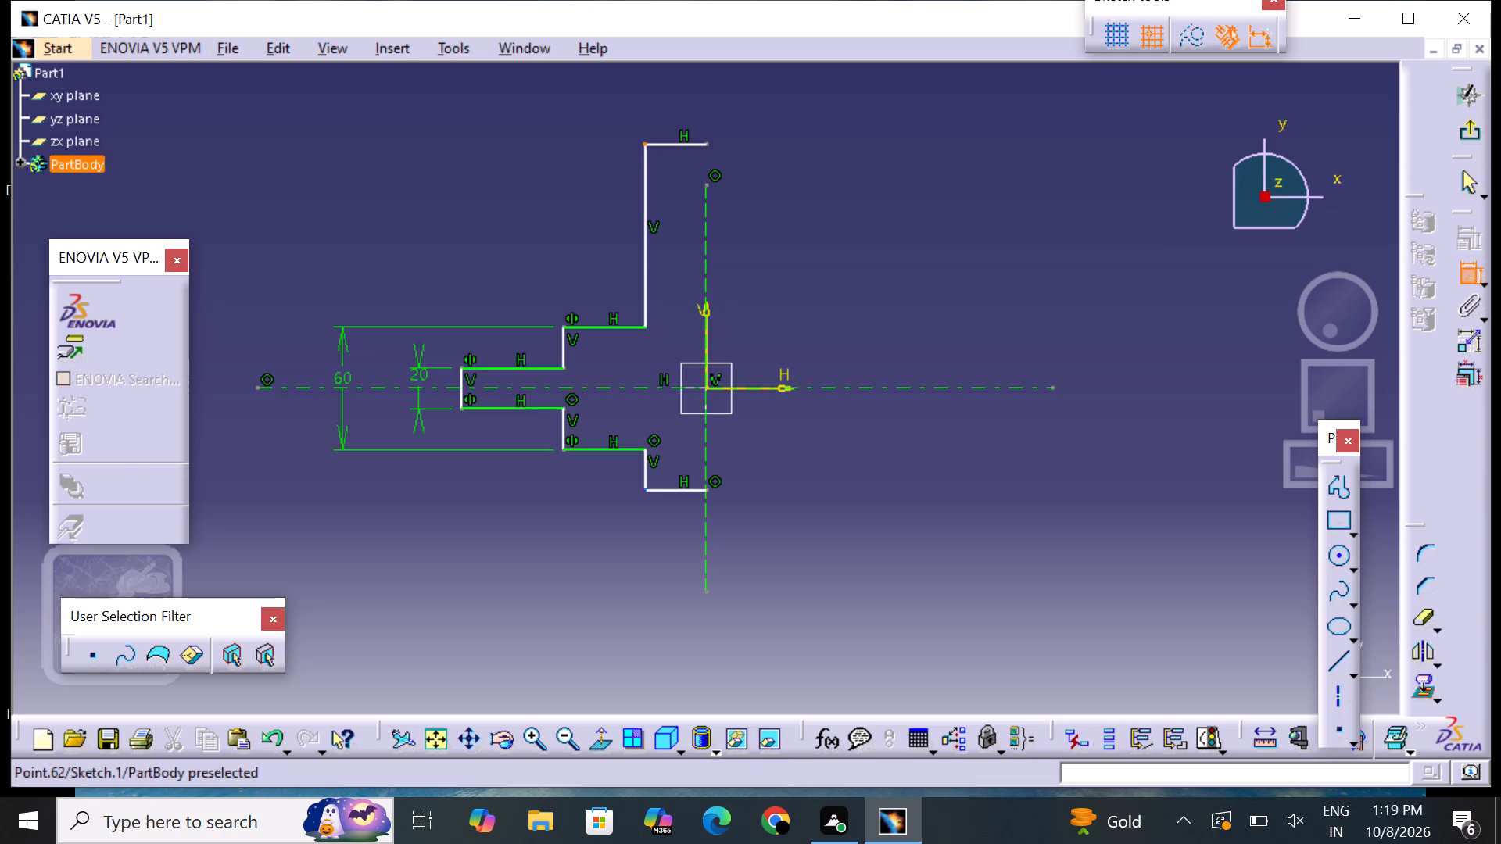
pyautogui.click(645, 487)
pyautogui.click(272, 332)
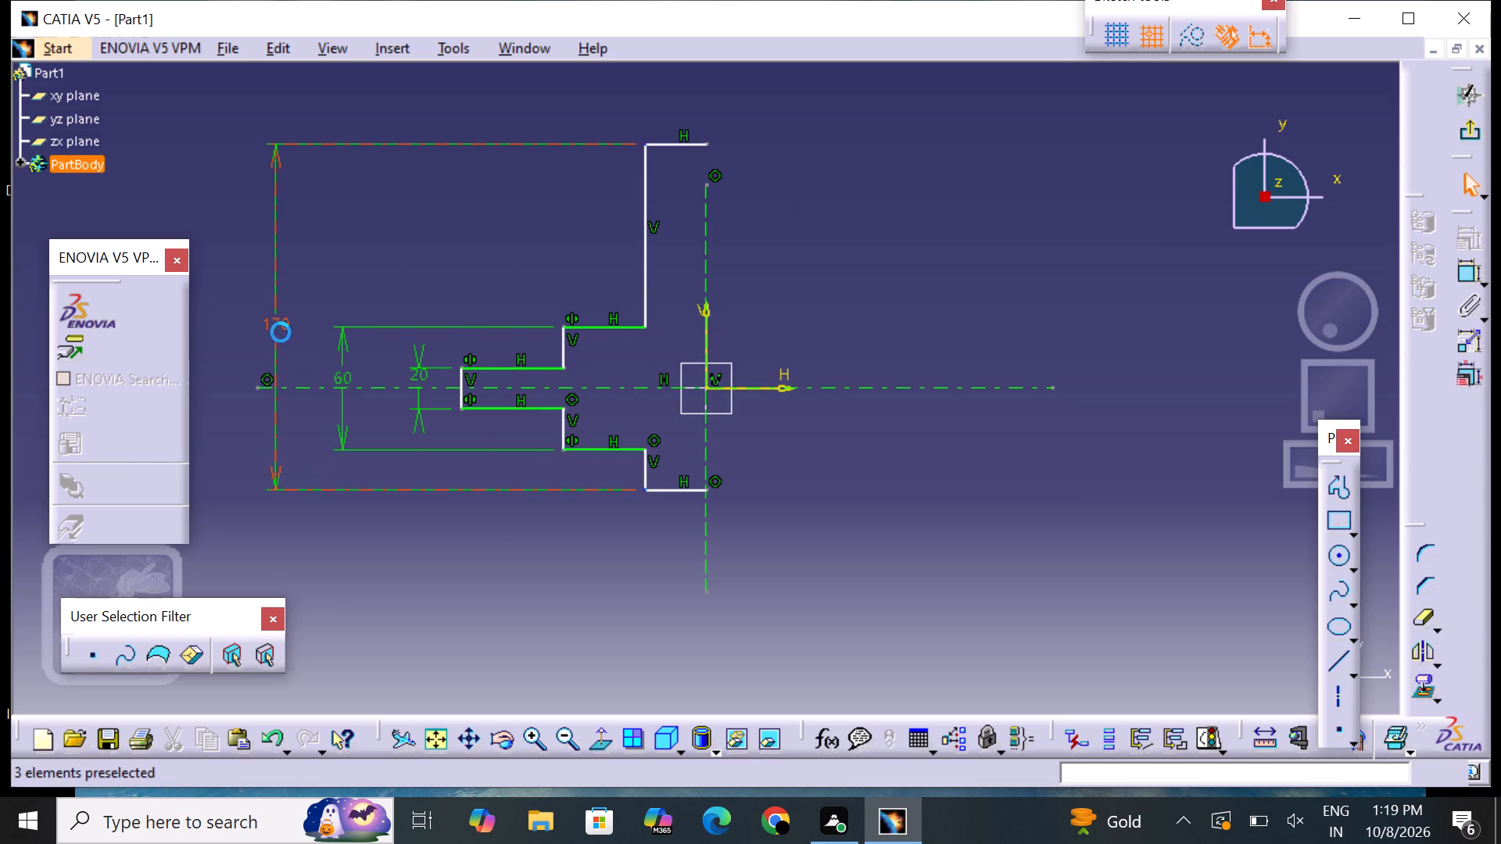
pyautogui.doubleClick(279, 328)
pyautogui.press('BackSpace')
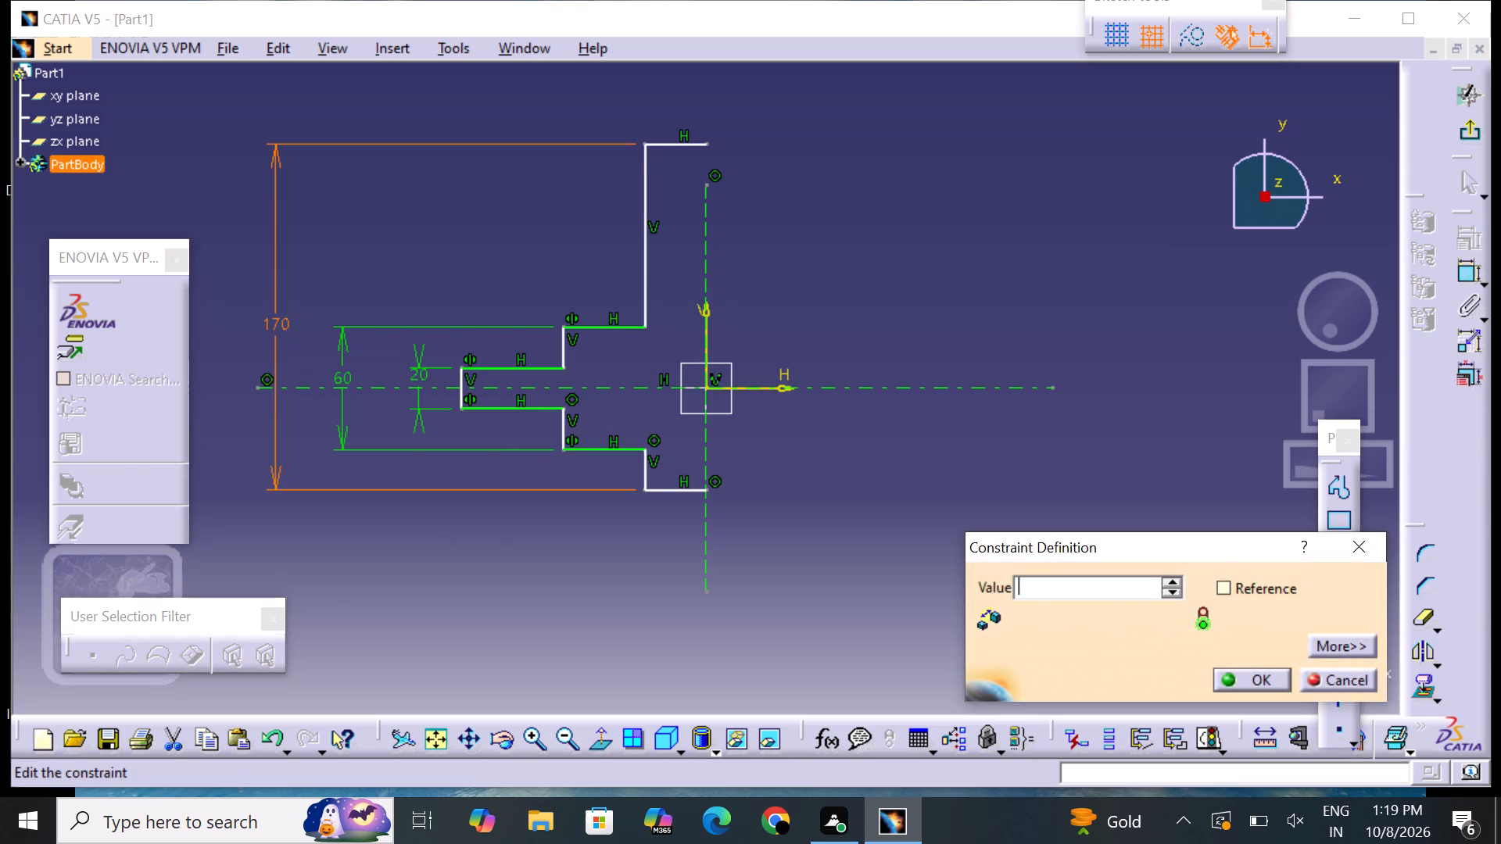
pyautogui.write('100')
pyautogui.press('Return')
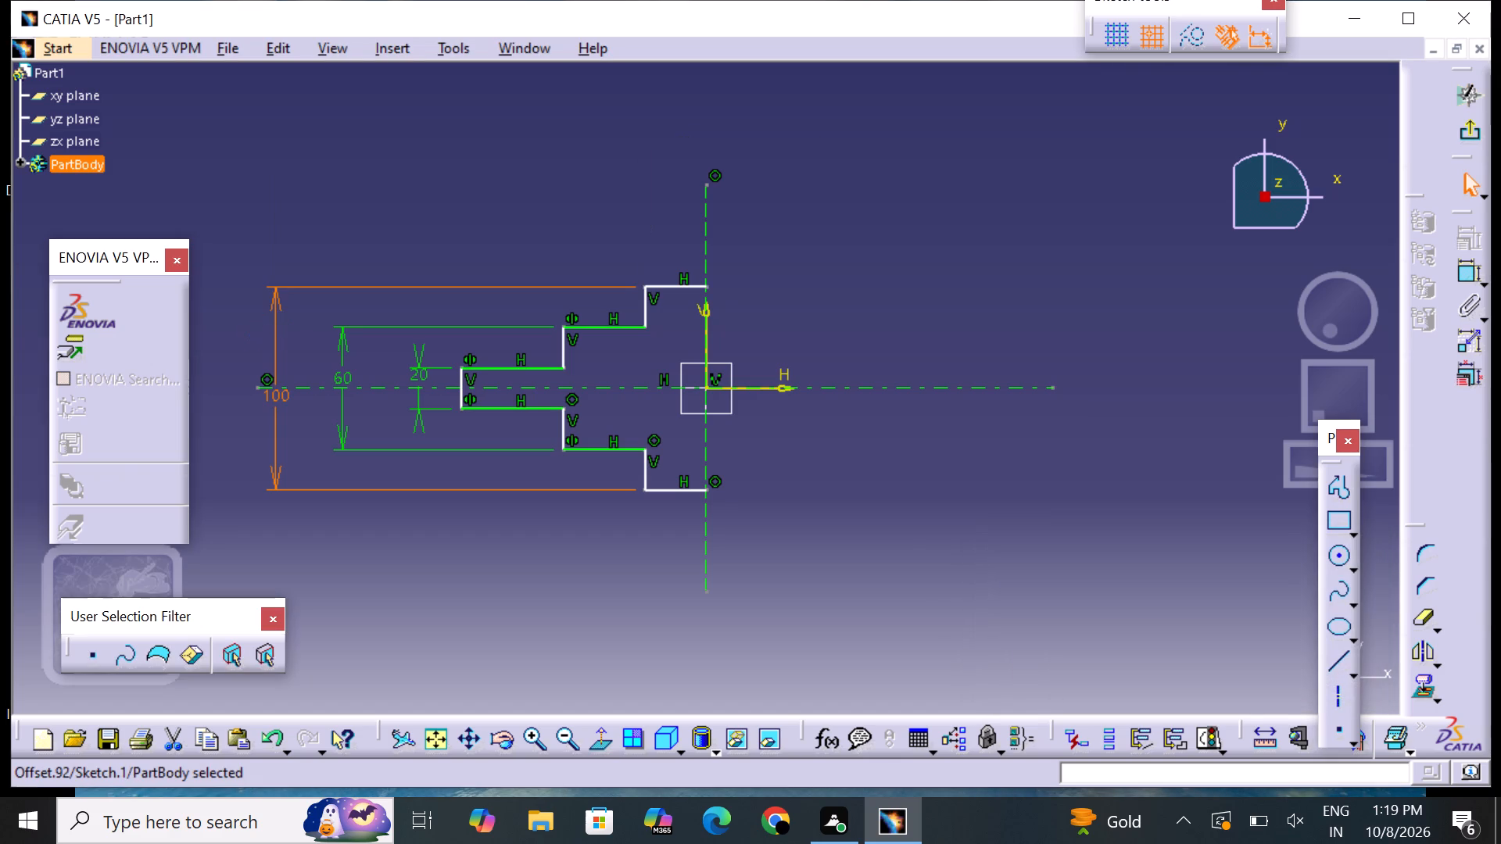
pyautogui.click(1077, 558)
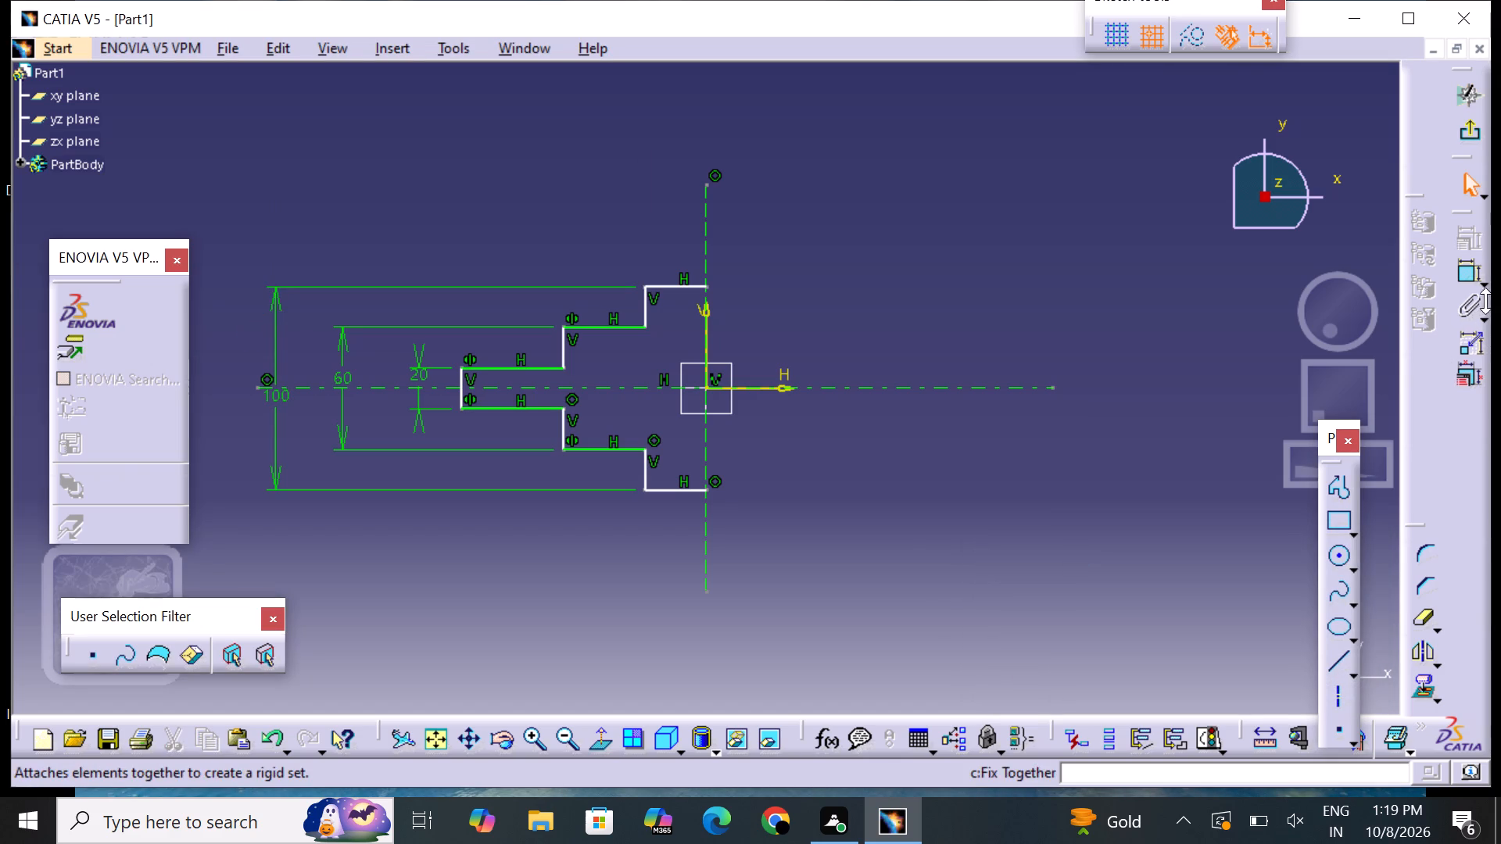
# Dimension the length of the middle step's upper horizontal line, placing the dimension above the profile.
pyautogui.click(1478, 280)
pyautogui.click(1449, 299)
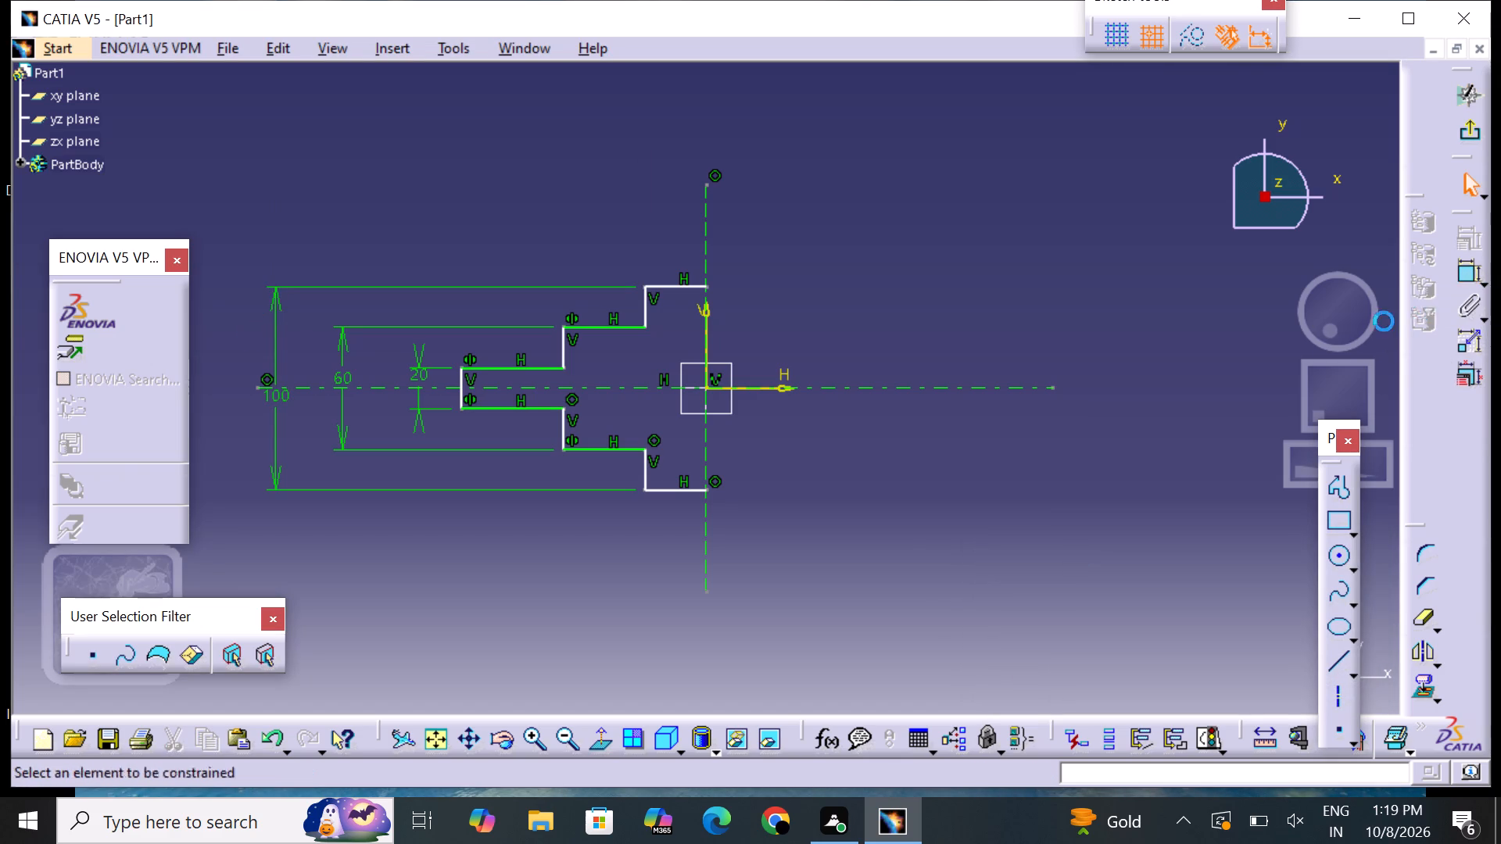
pyautogui.moveTo(605, 328); pyautogui.dragTo(605, 321)
pyautogui.click(605, 255)
pyautogui.click(896, 352)
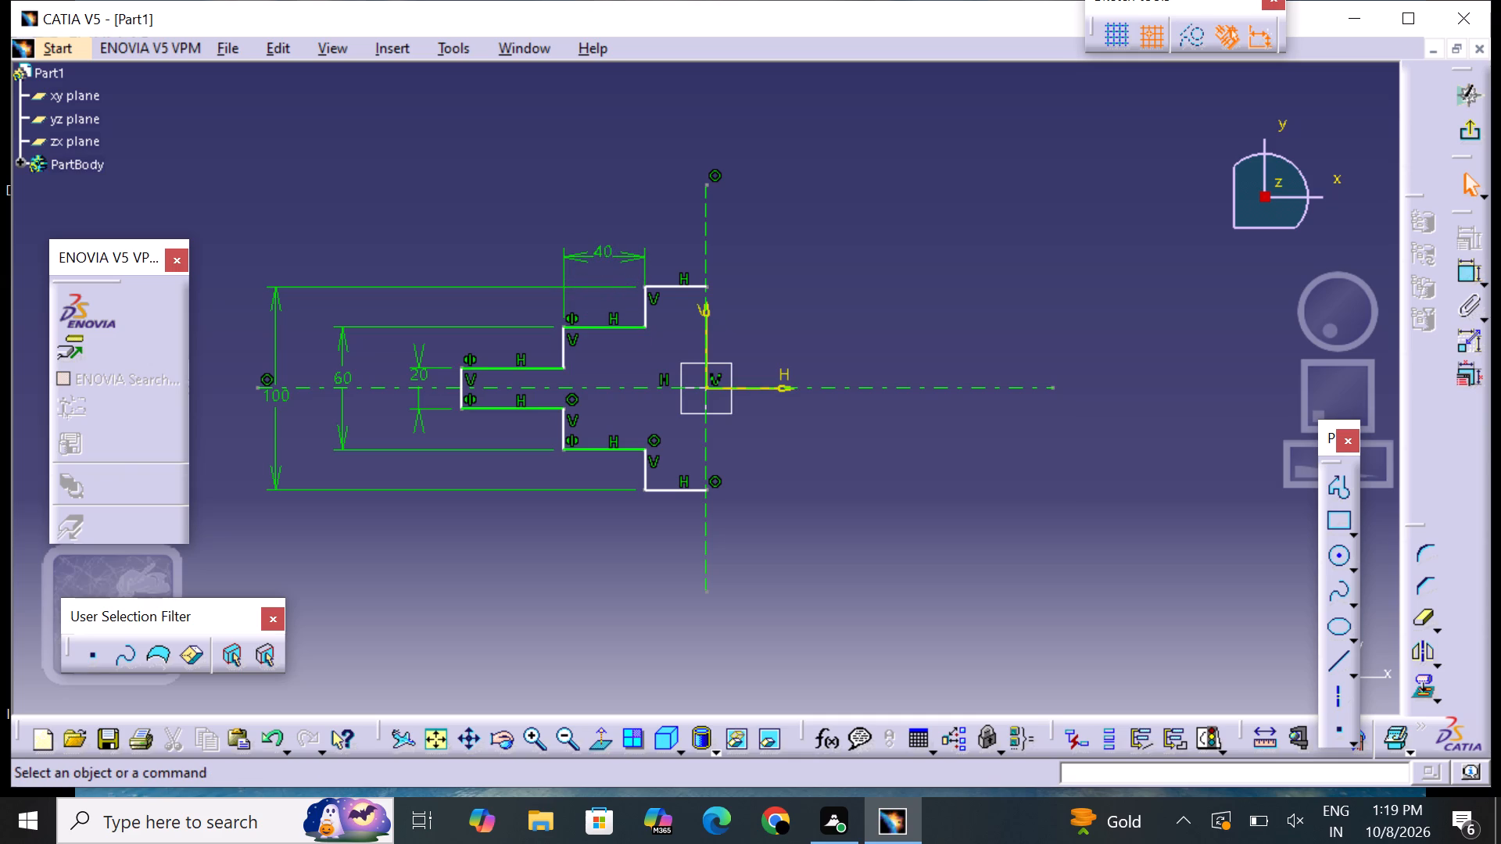
# Dimension the upper horizontal line of the narrow end step above the profile and set its length to 80 mm.
pyautogui.click(1468, 277)
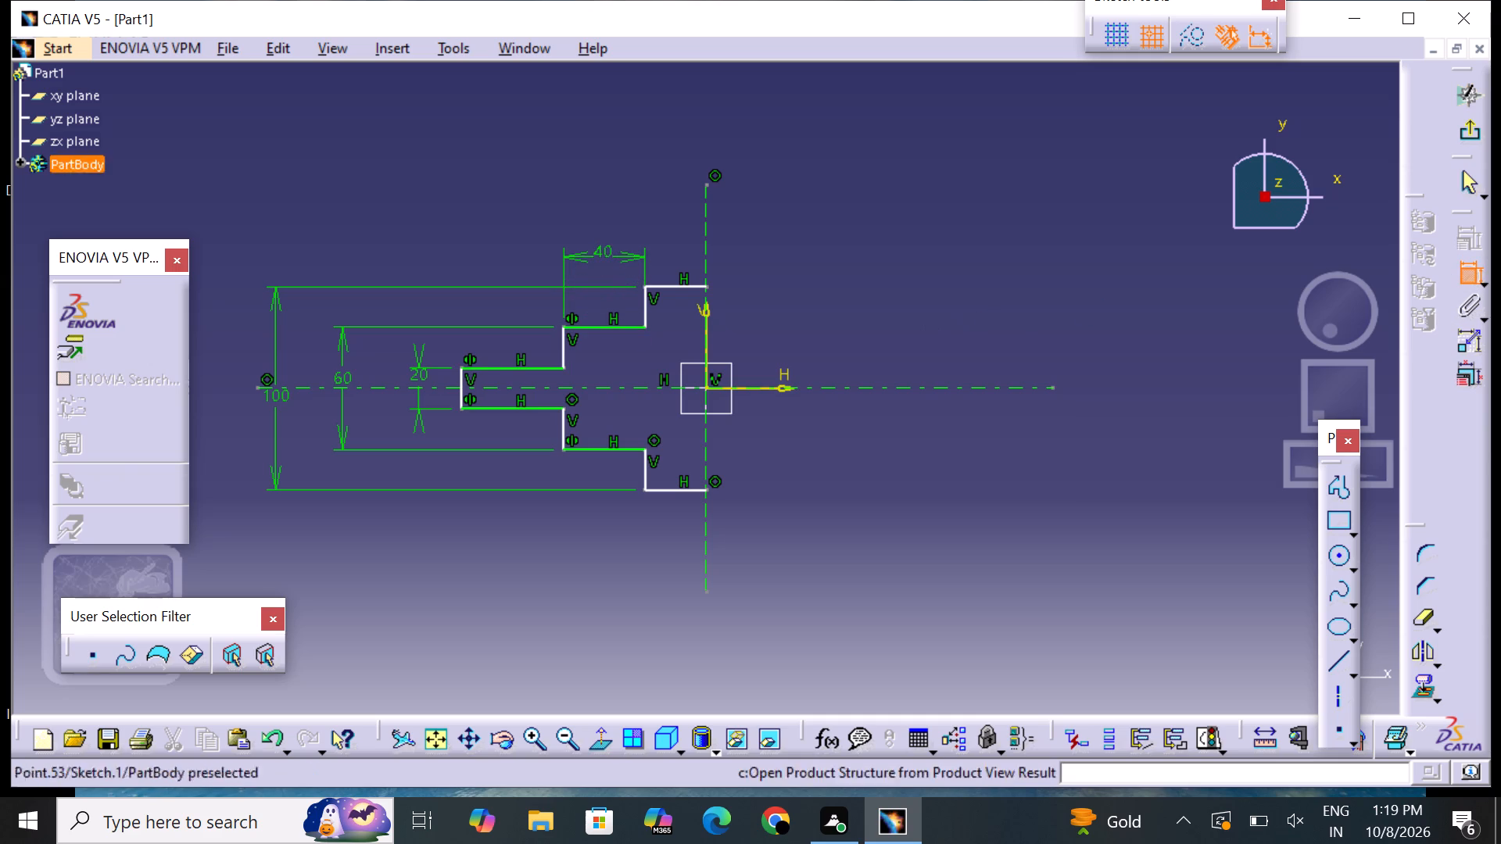
pyautogui.moveTo(505, 364); pyautogui.dragTo(505, 357)
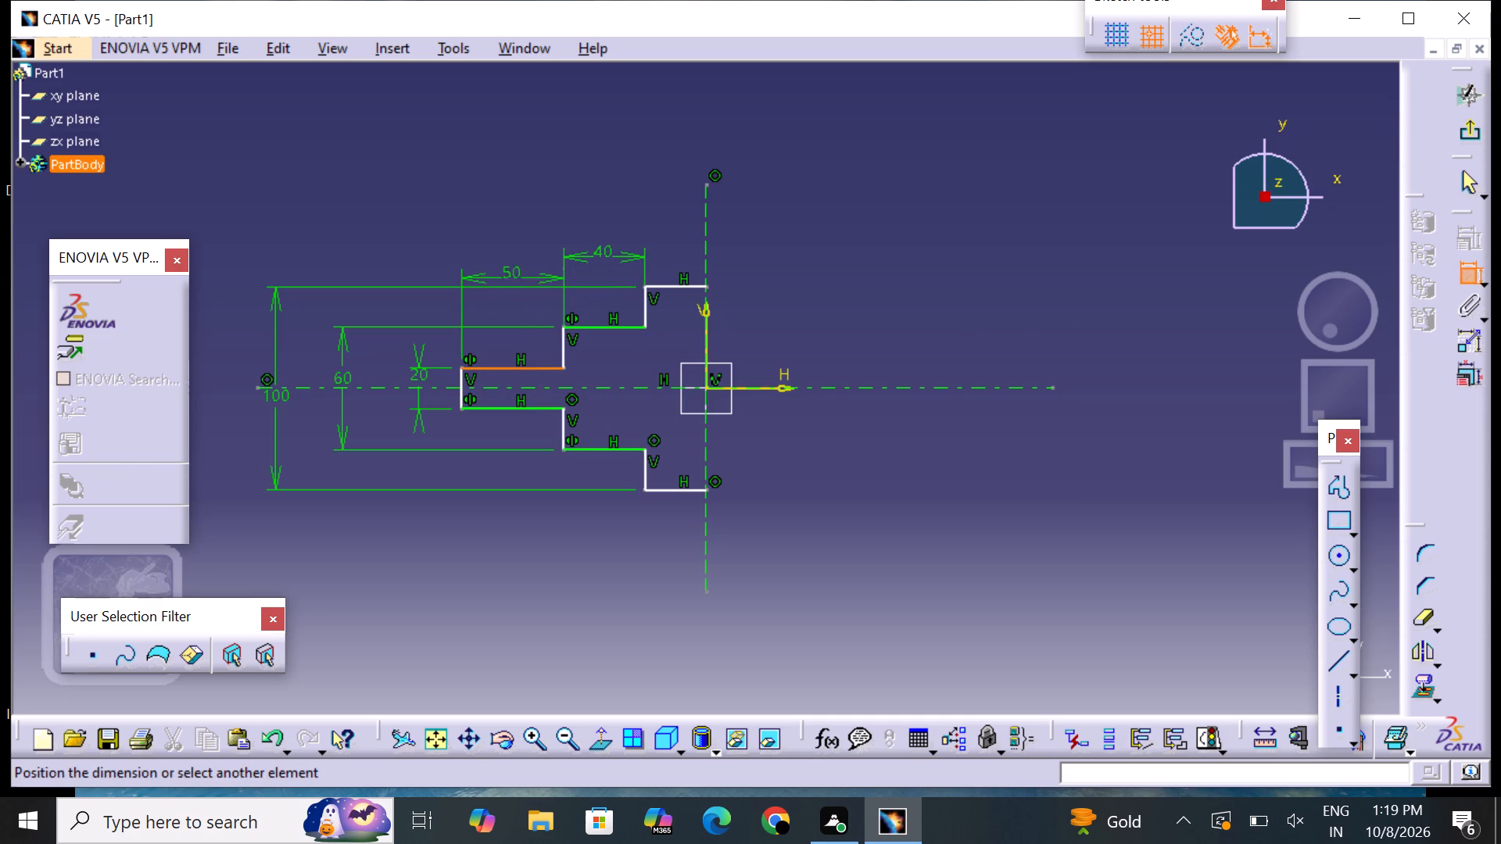
pyautogui.click(518, 259)
pyautogui.doubleClick(522, 256)
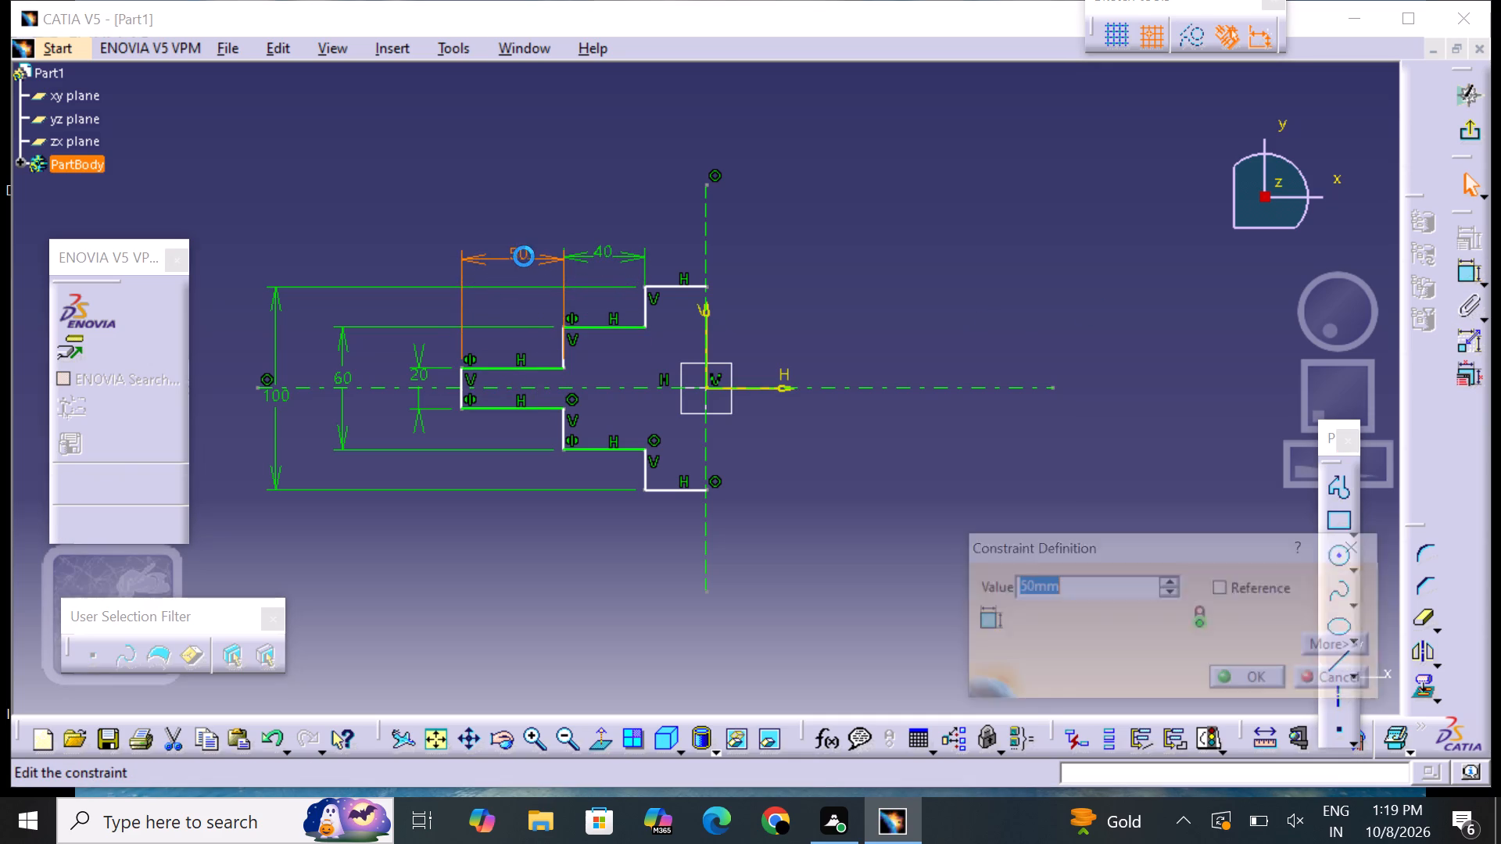
pyautogui.press('BackSpace')
pyautogui.write('80')
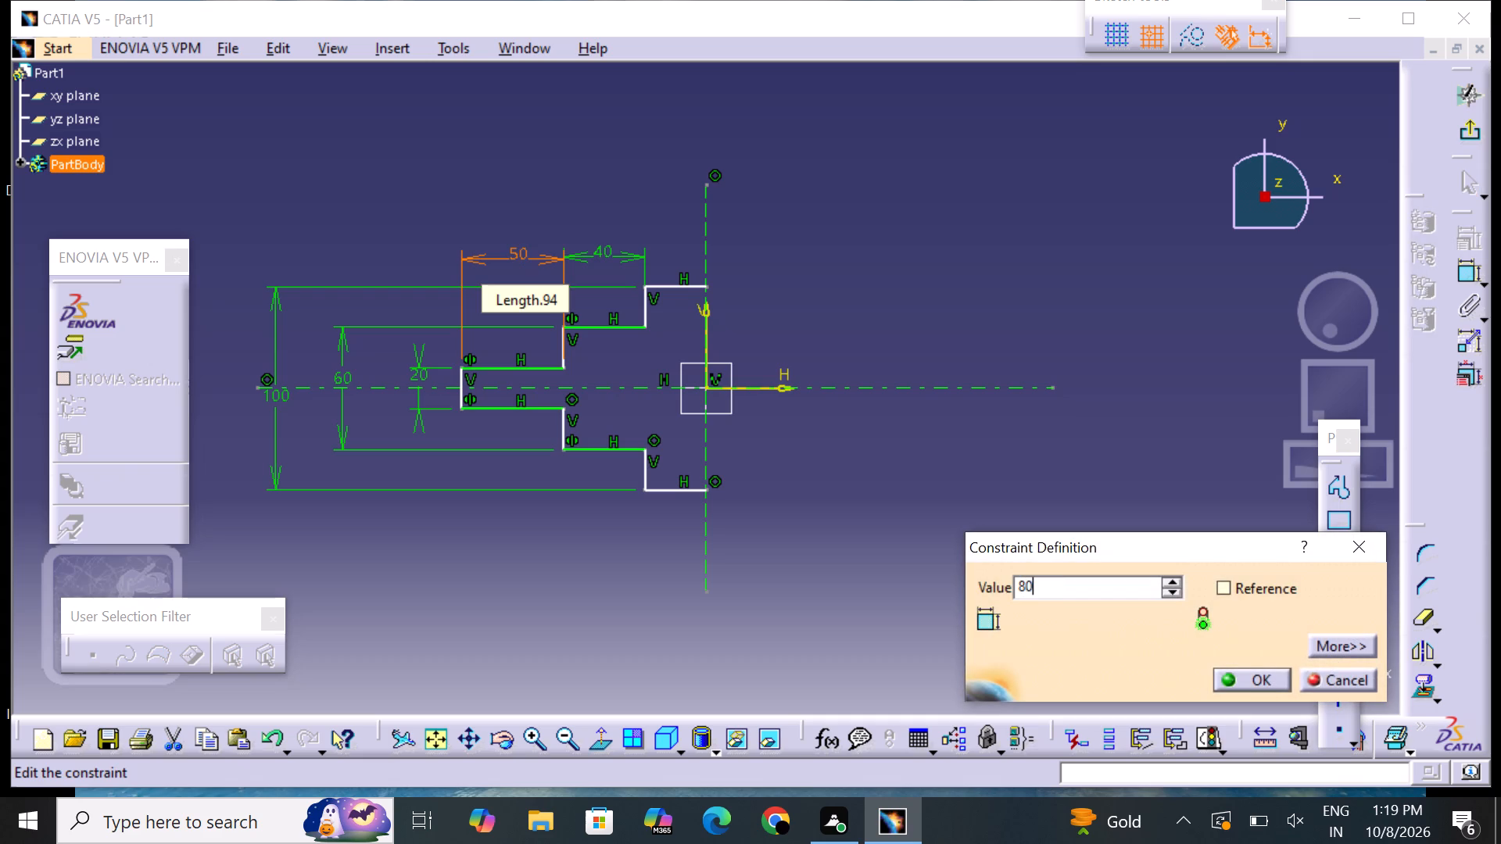
pyautogui.press('Return')
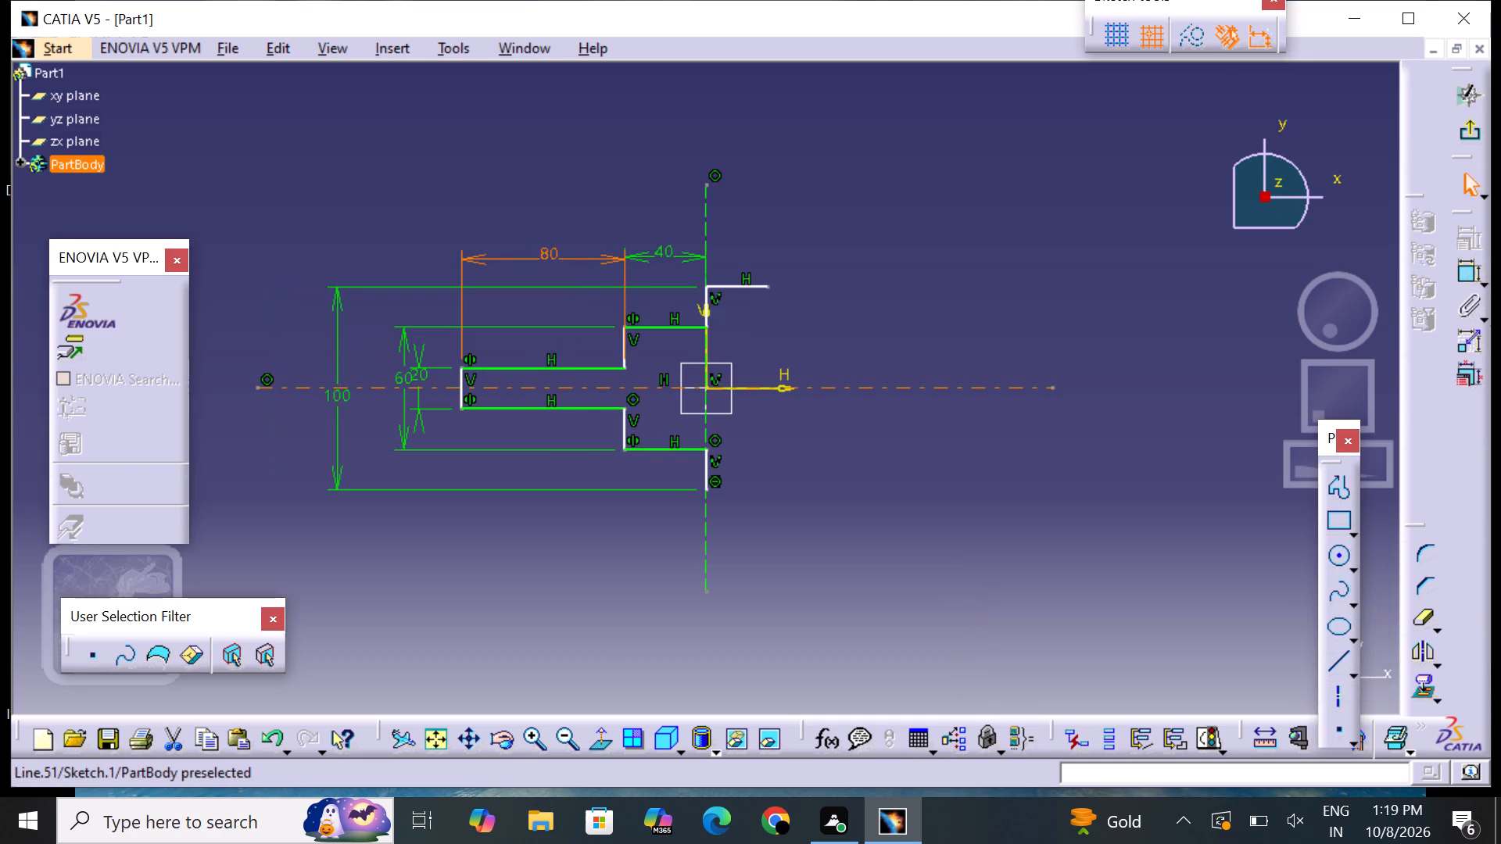
# Reposition the step nearest the vertical axis by its horizontal lines so the profile lies on the negative H side, ending at the axis.
pyautogui.click(730, 278)
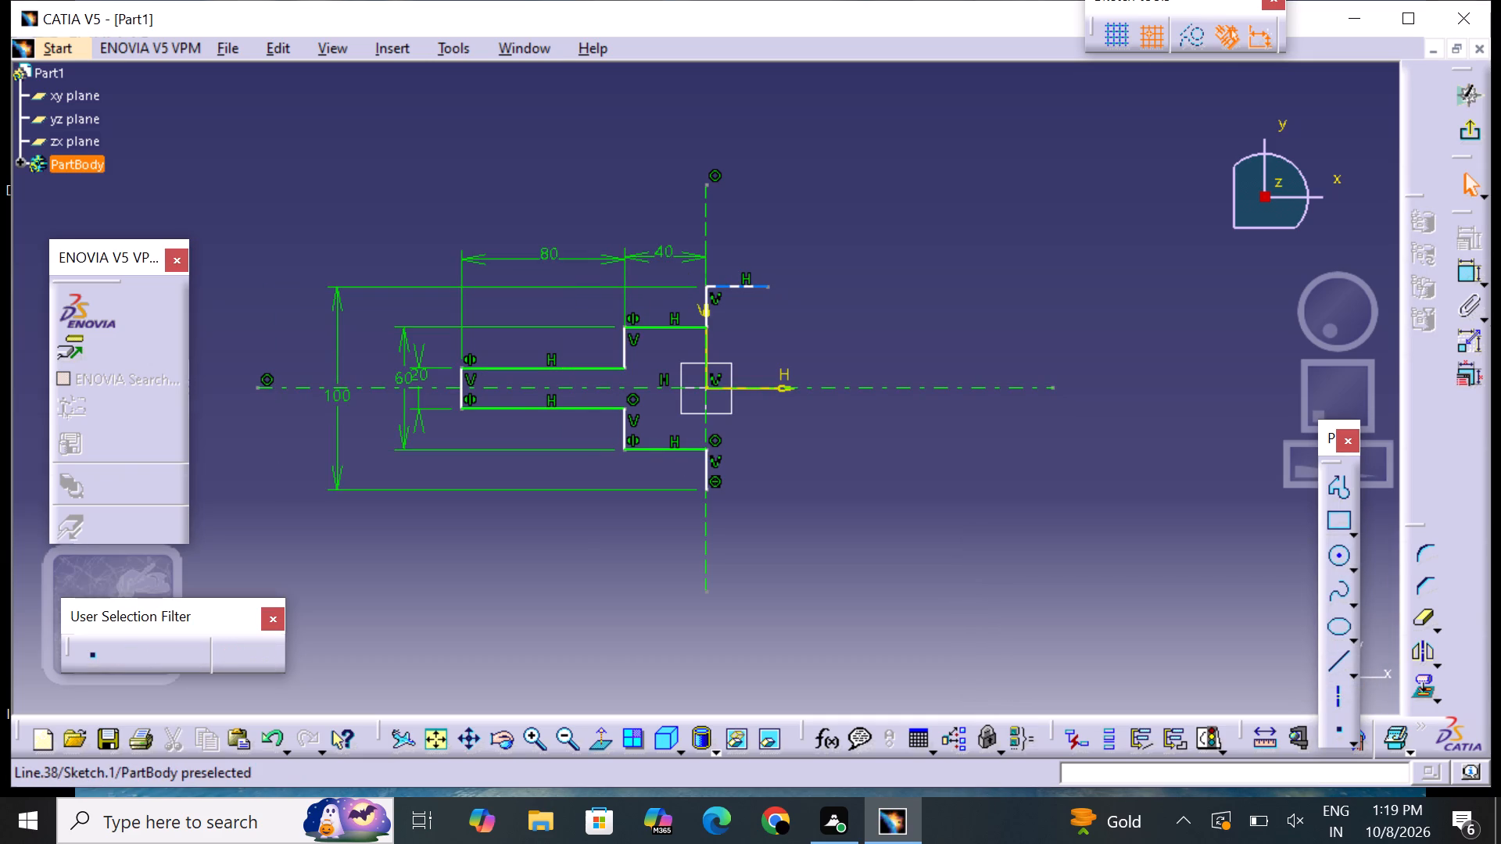
pyautogui.moveTo(731, 286); pyautogui.dragTo(671, 301)
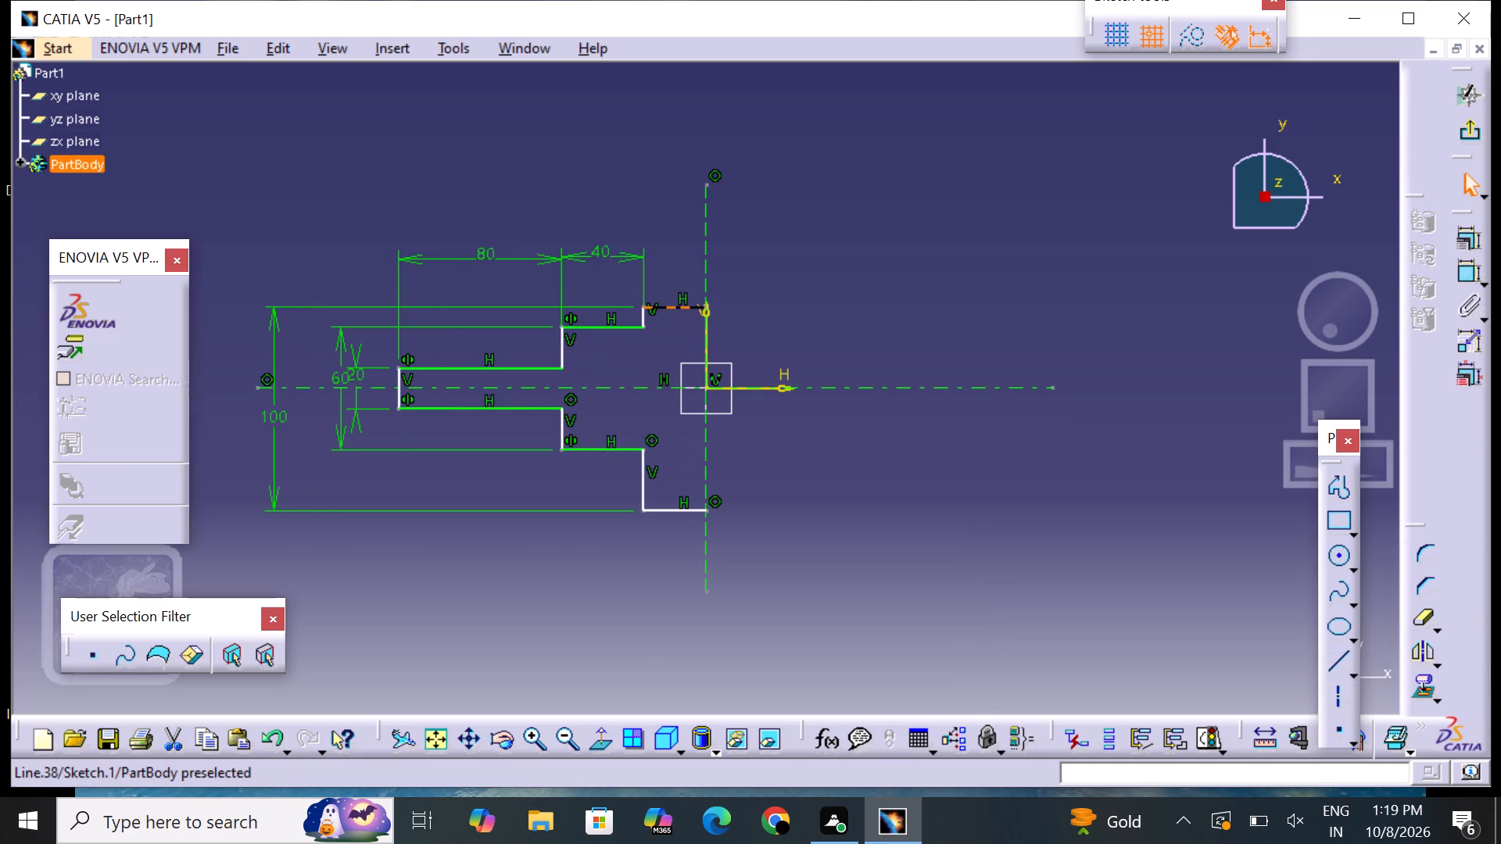
pyautogui.moveTo(671, 301); pyautogui.dragTo(678, 302)
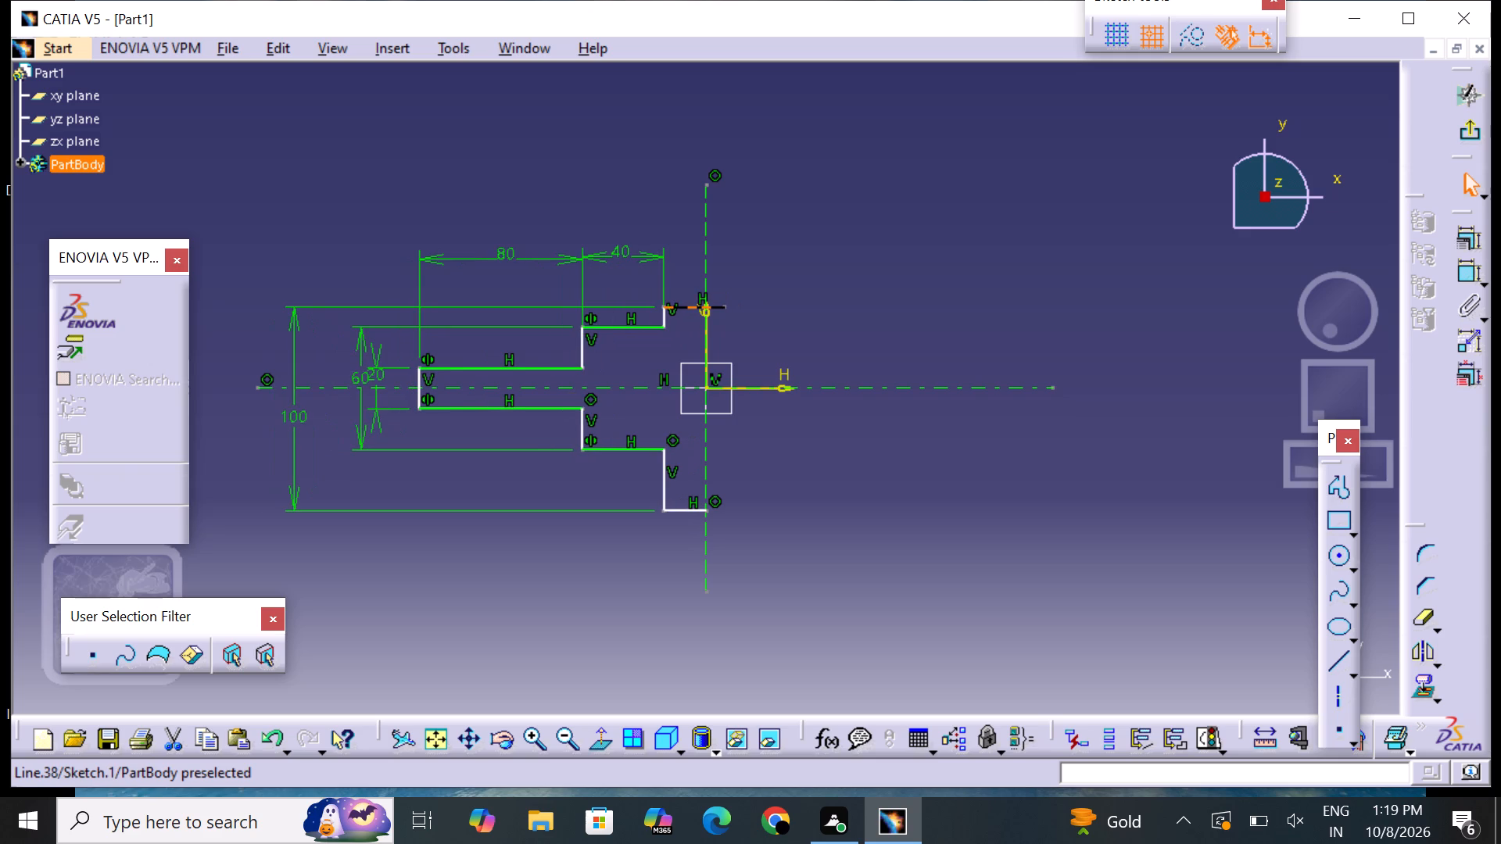
pyautogui.moveTo(678, 302); pyautogui.dragTo(668, 302)
pyautogui.click(783, 302)
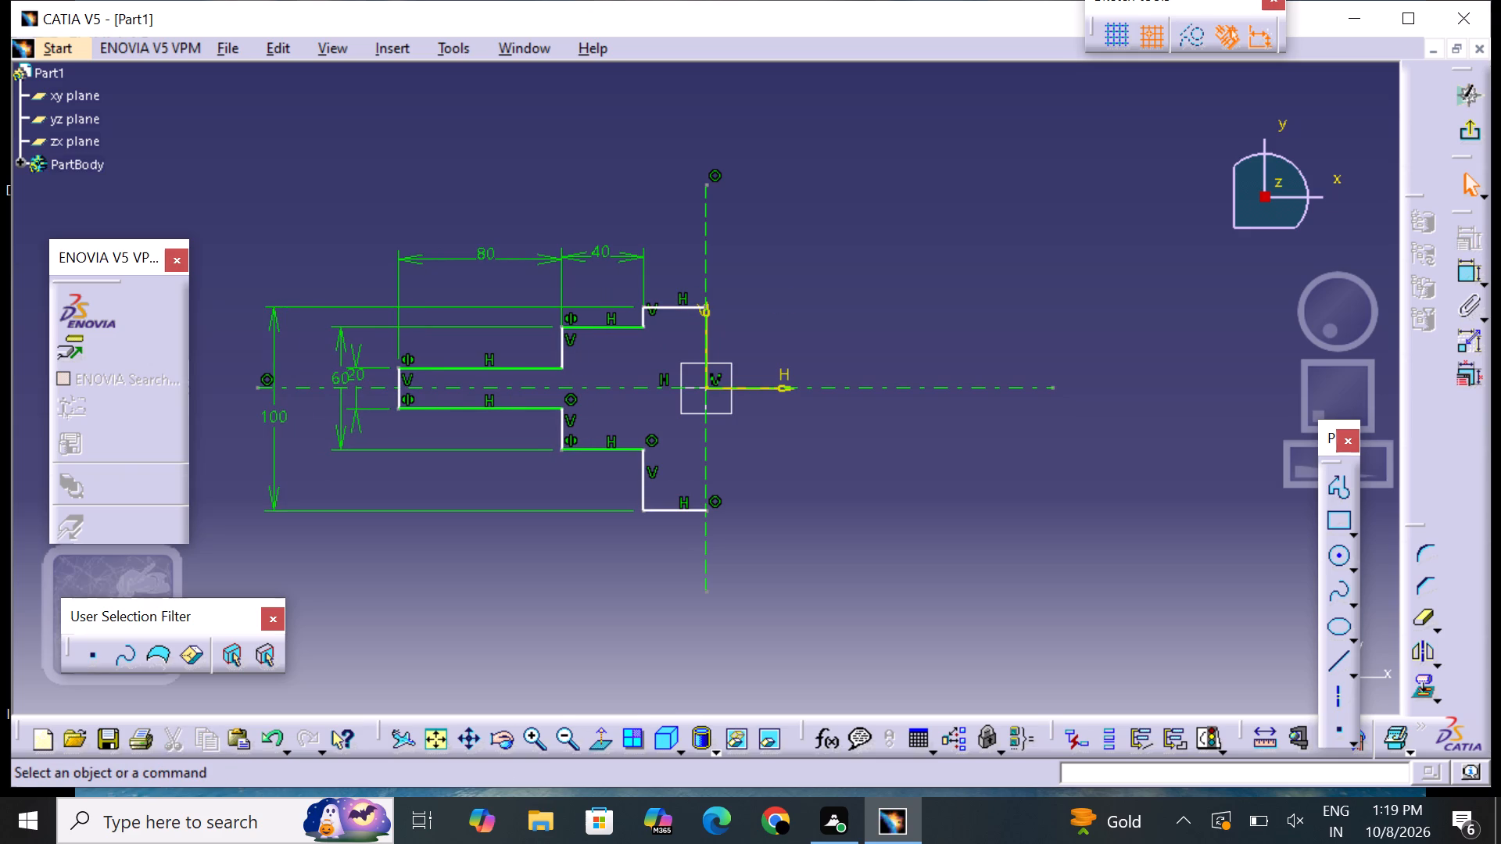
pyautogui.doubleClick(534, 740)
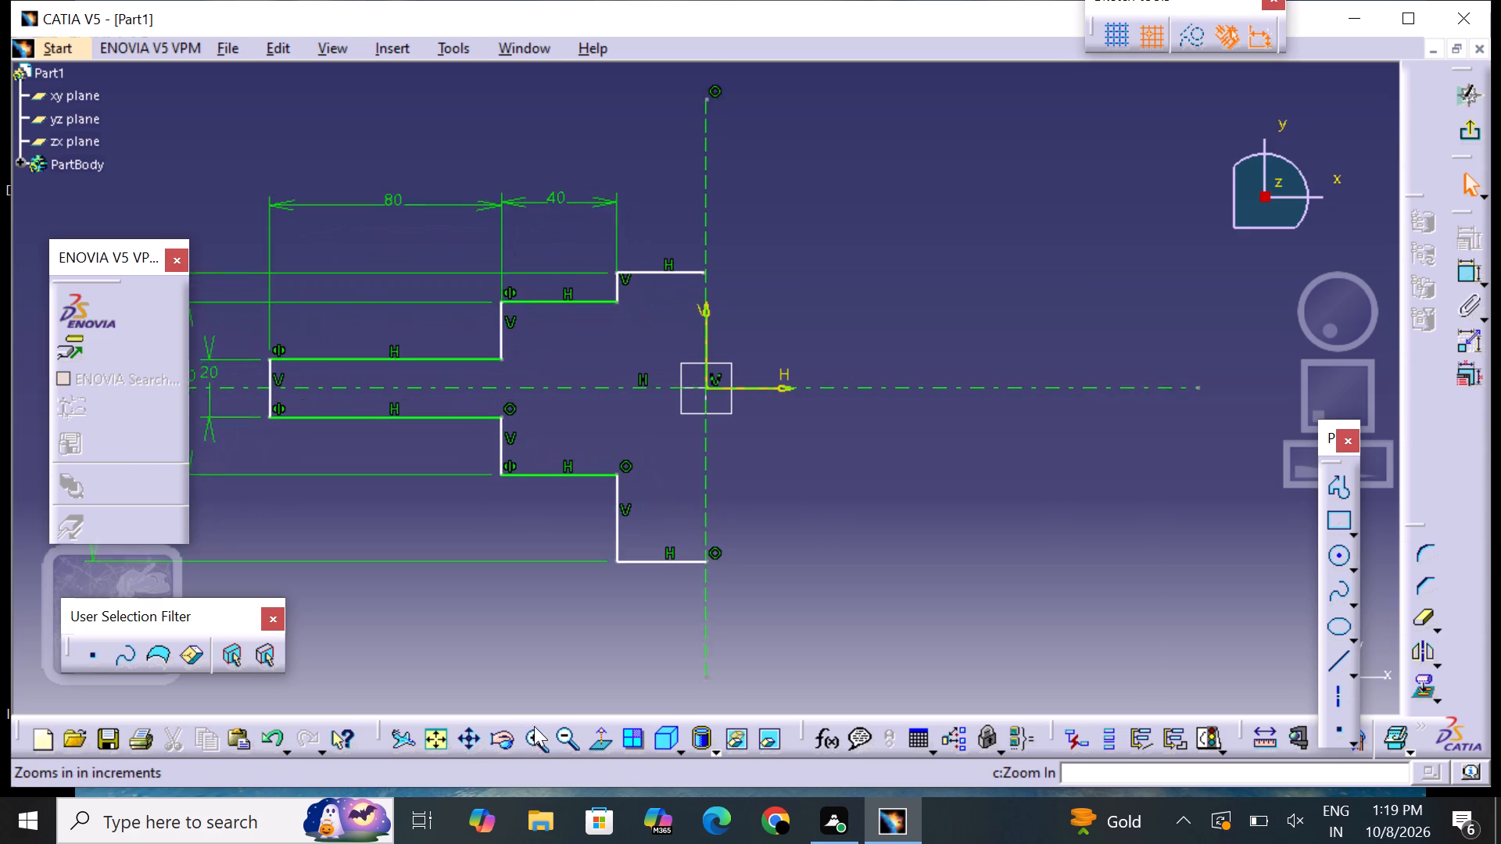
pyautogui.moveTo(672, 570); pyautogui.dragTo(668, 567)
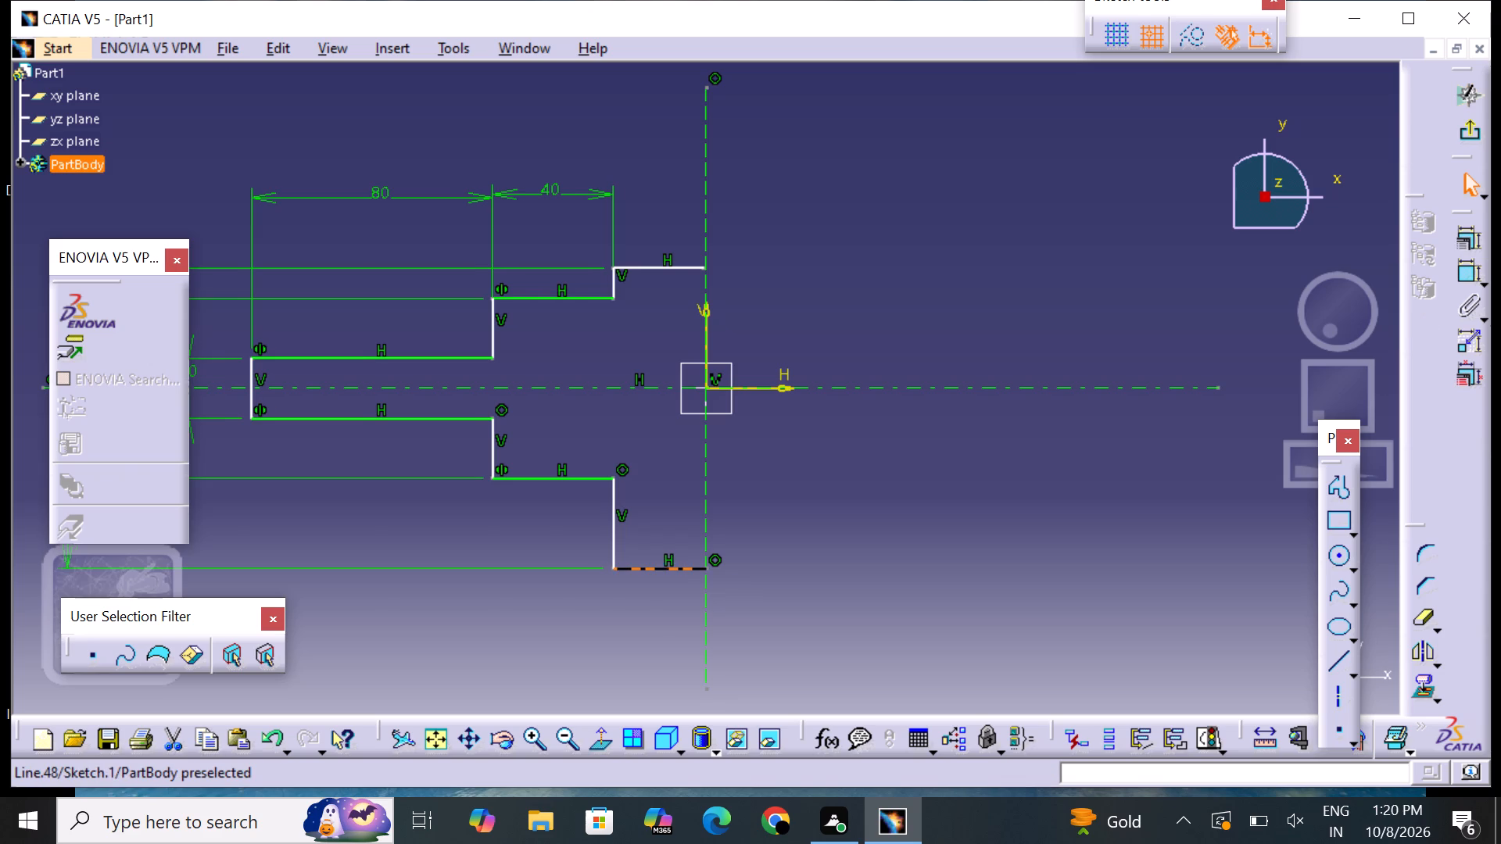
pyautogui.moveTo(668, 567); pyautogui.dragTo(664, 567)
pyautogui.moveTo(675, 567); pyautogui.dragTo(664, 567)
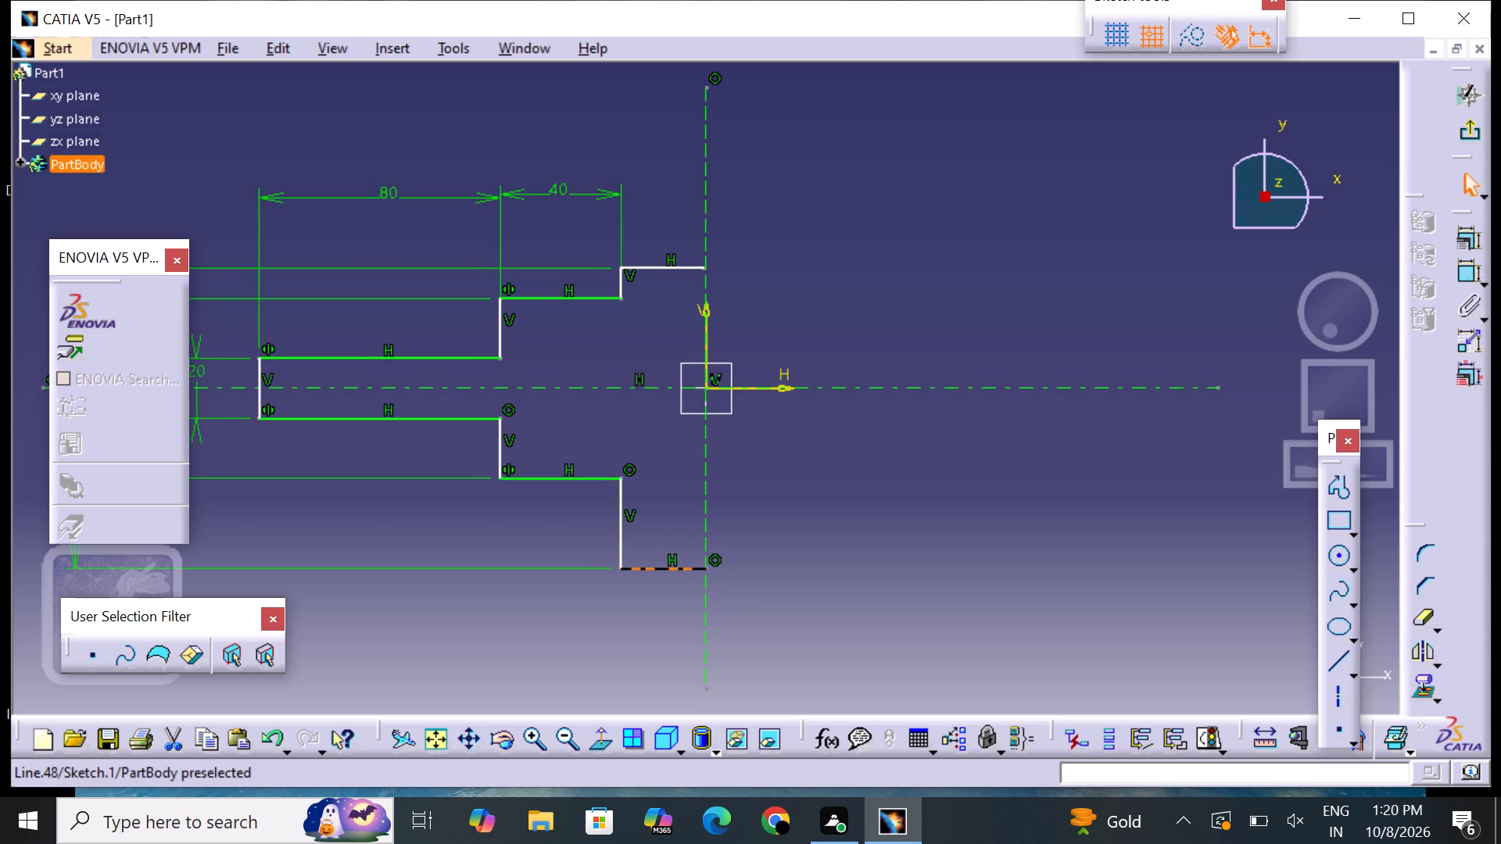
pyautogui.moveTo(664, 567); pyautogui.dragTo(686, 567)
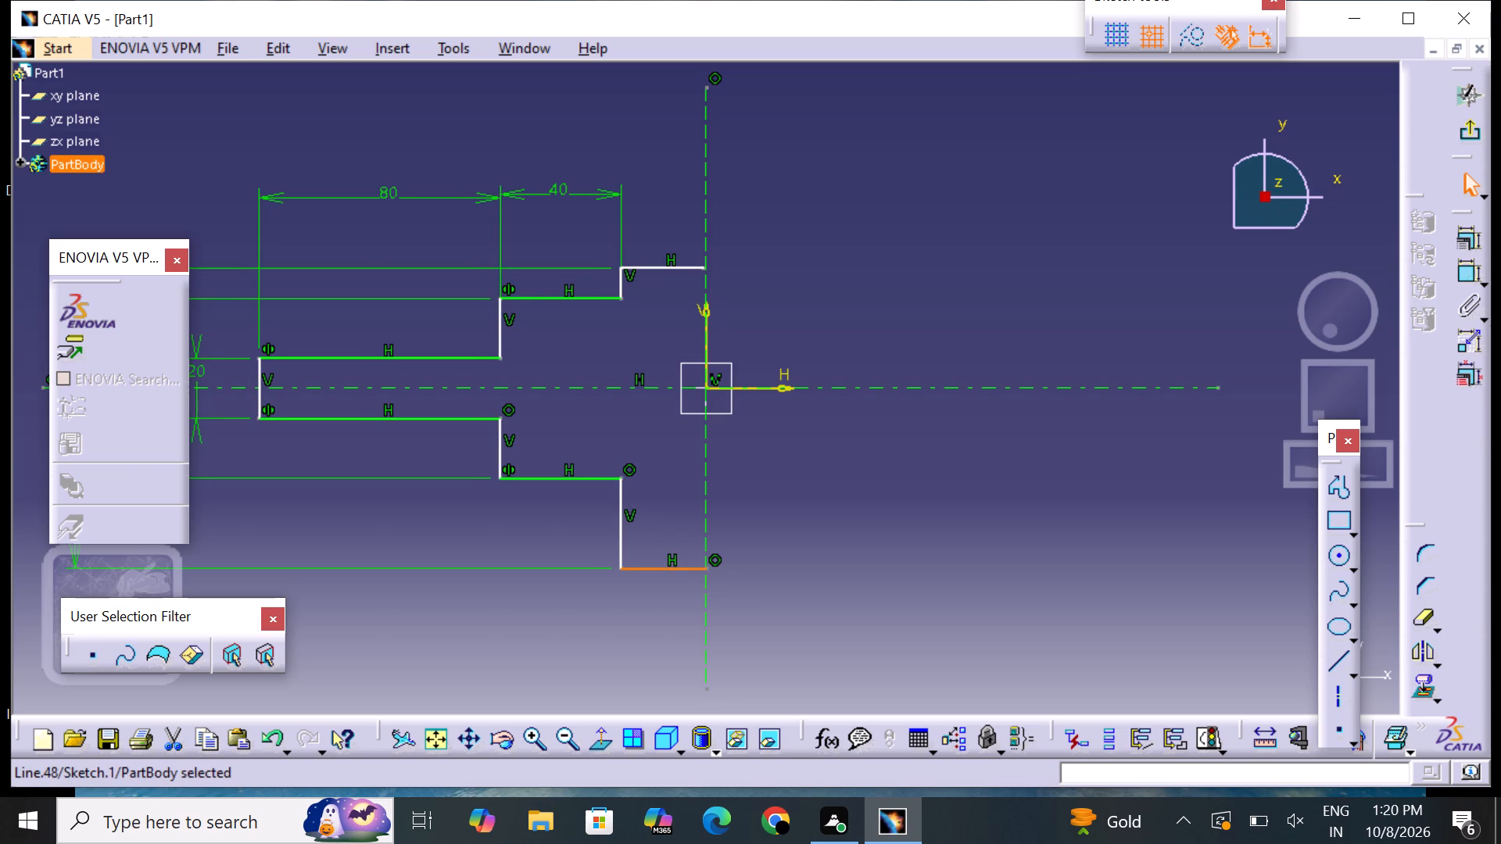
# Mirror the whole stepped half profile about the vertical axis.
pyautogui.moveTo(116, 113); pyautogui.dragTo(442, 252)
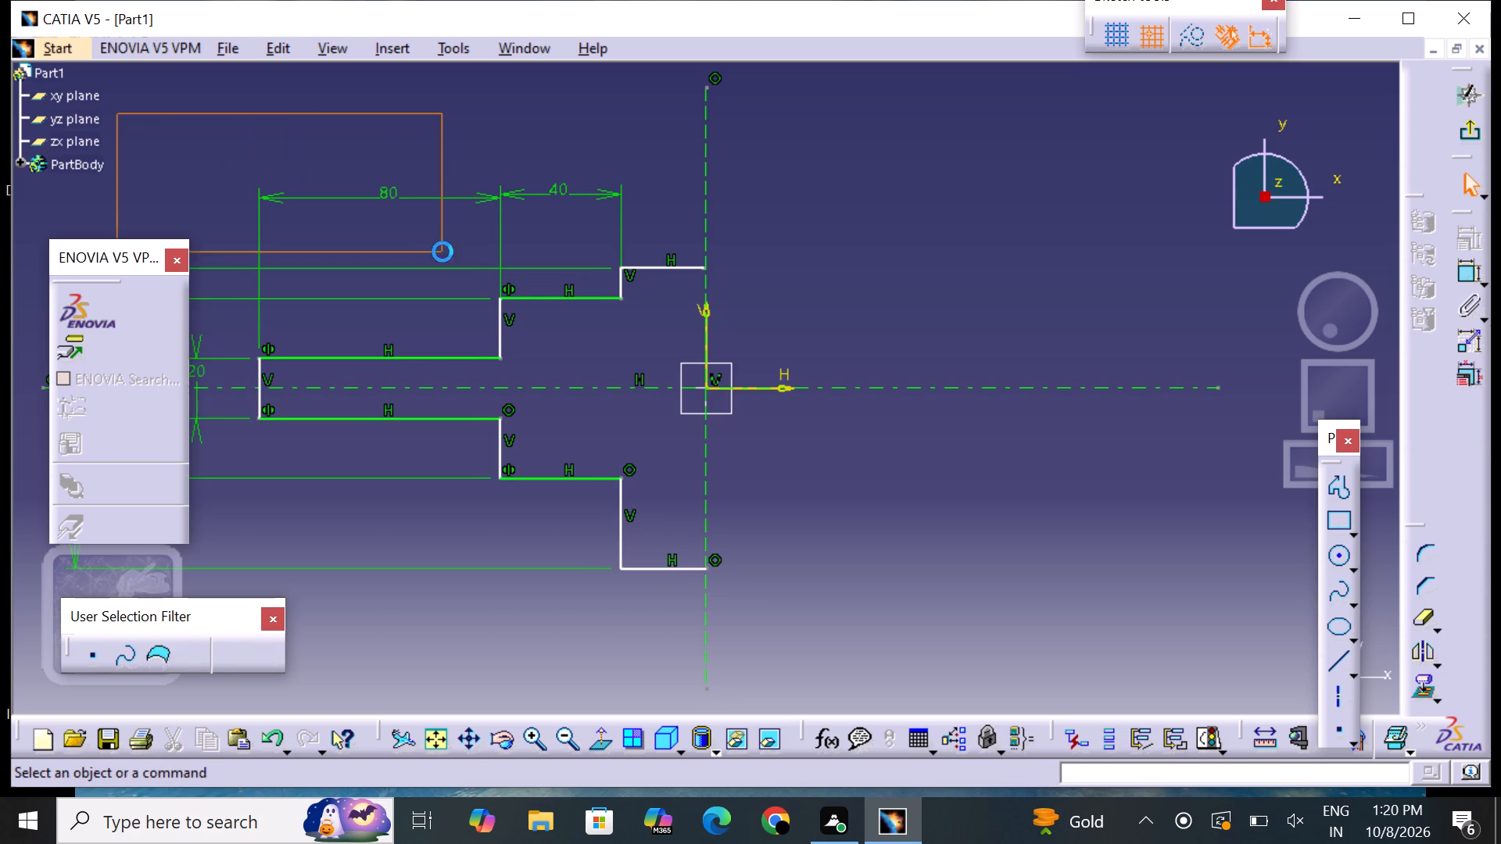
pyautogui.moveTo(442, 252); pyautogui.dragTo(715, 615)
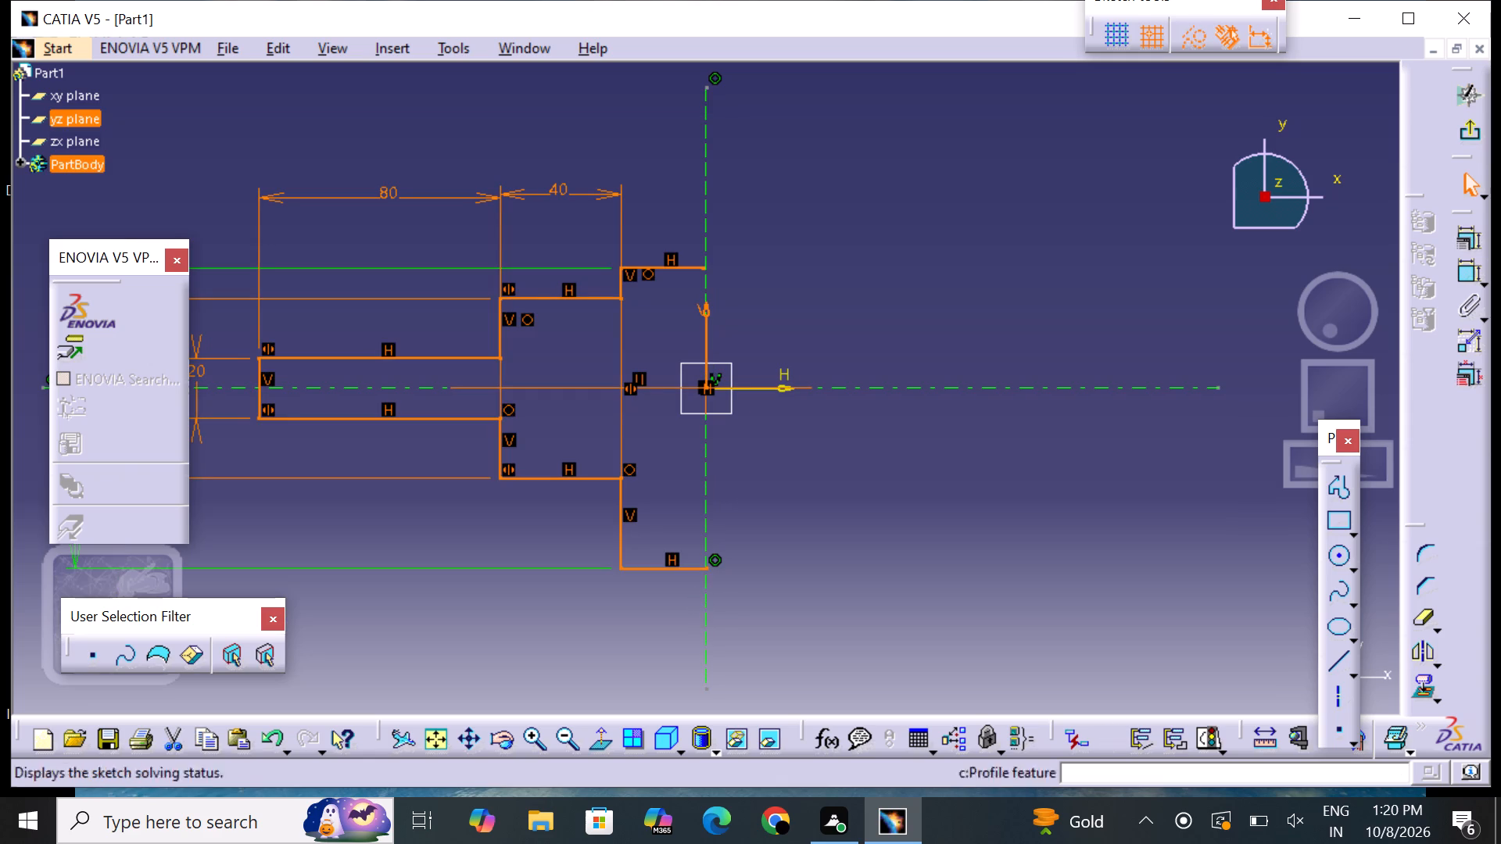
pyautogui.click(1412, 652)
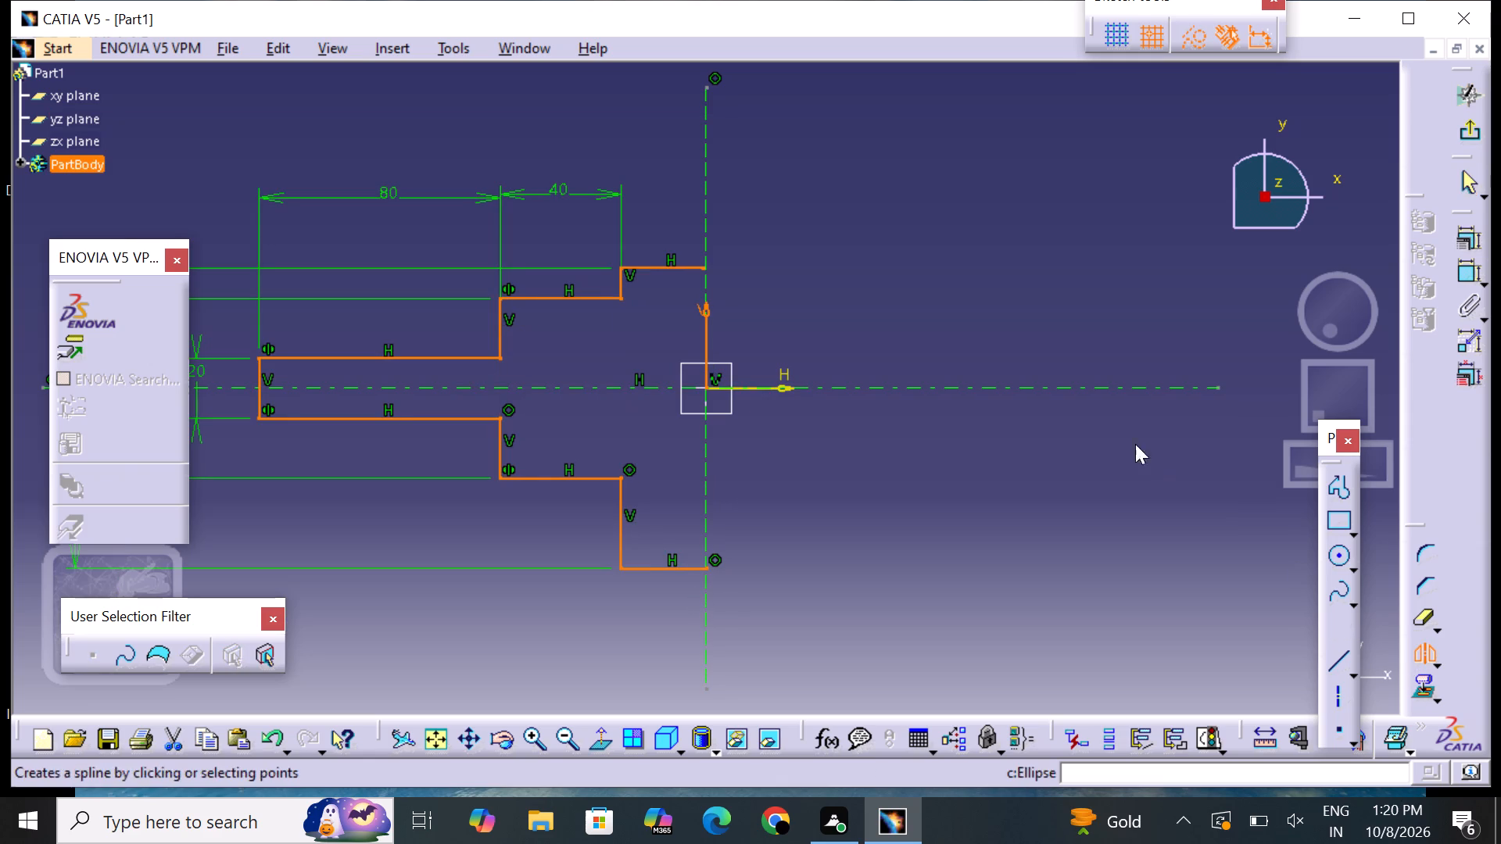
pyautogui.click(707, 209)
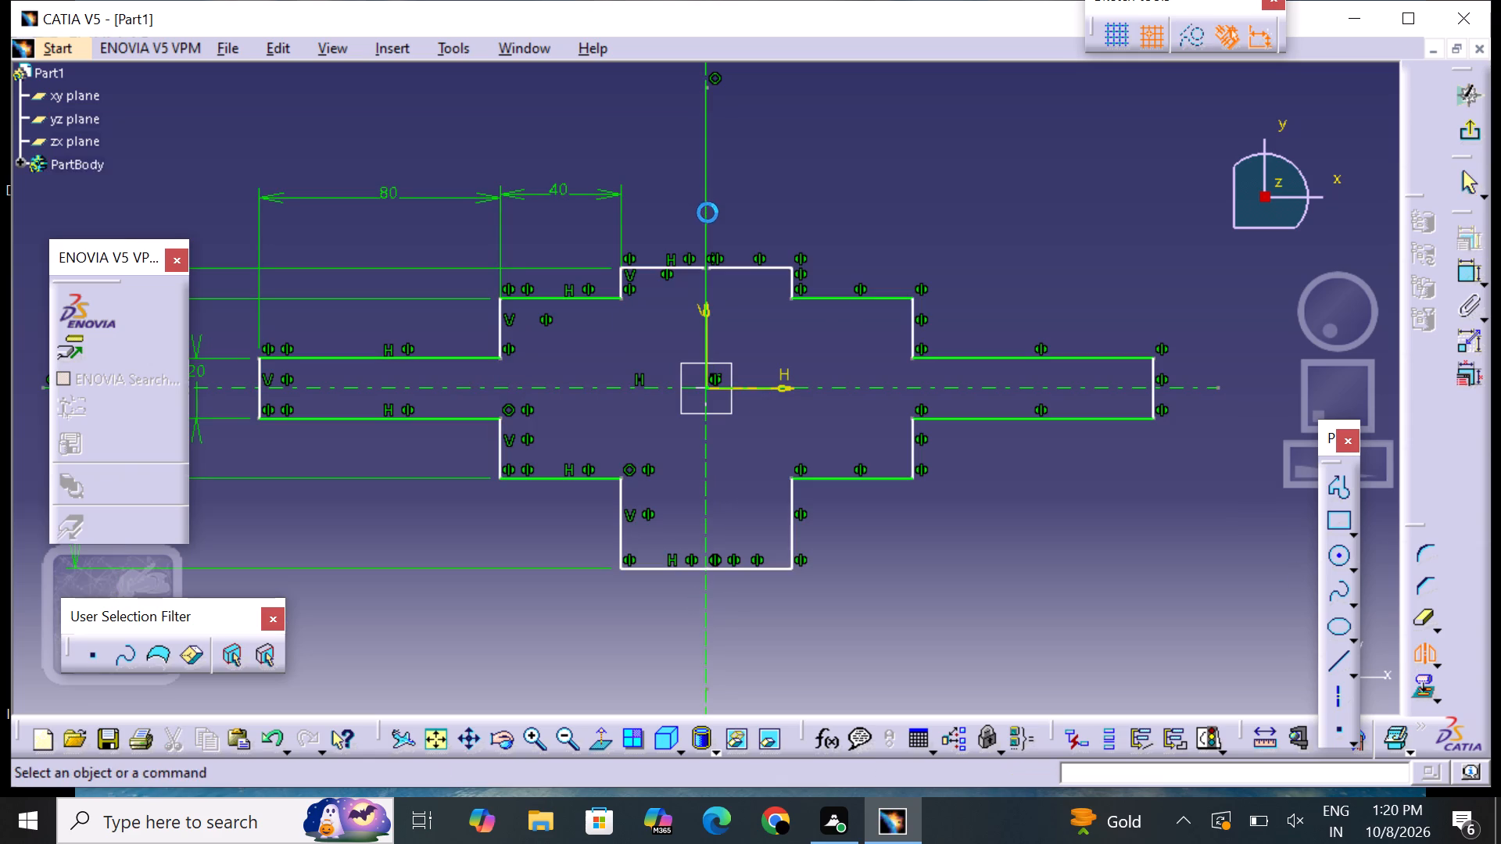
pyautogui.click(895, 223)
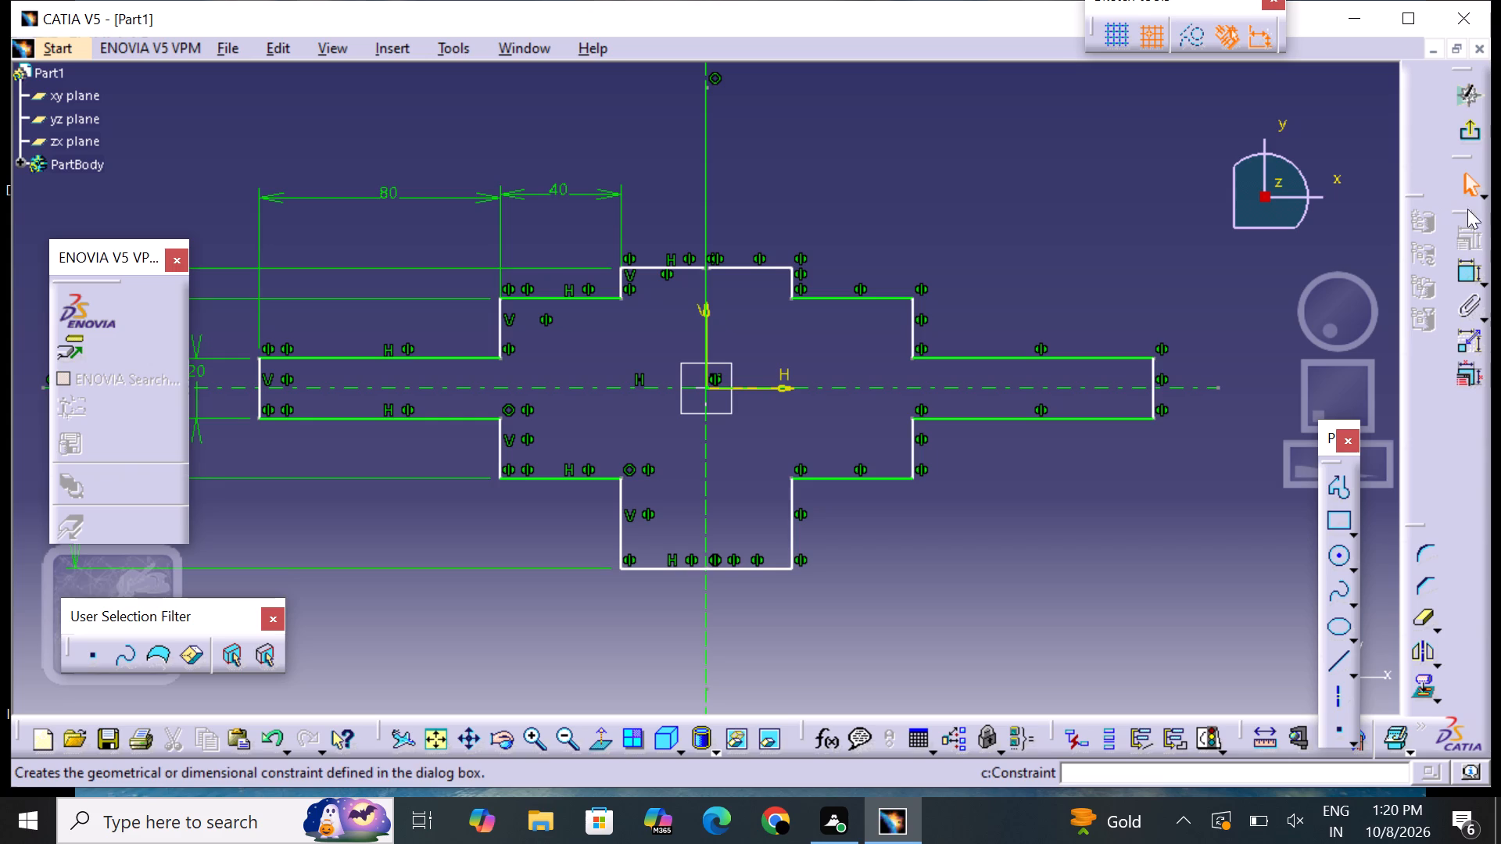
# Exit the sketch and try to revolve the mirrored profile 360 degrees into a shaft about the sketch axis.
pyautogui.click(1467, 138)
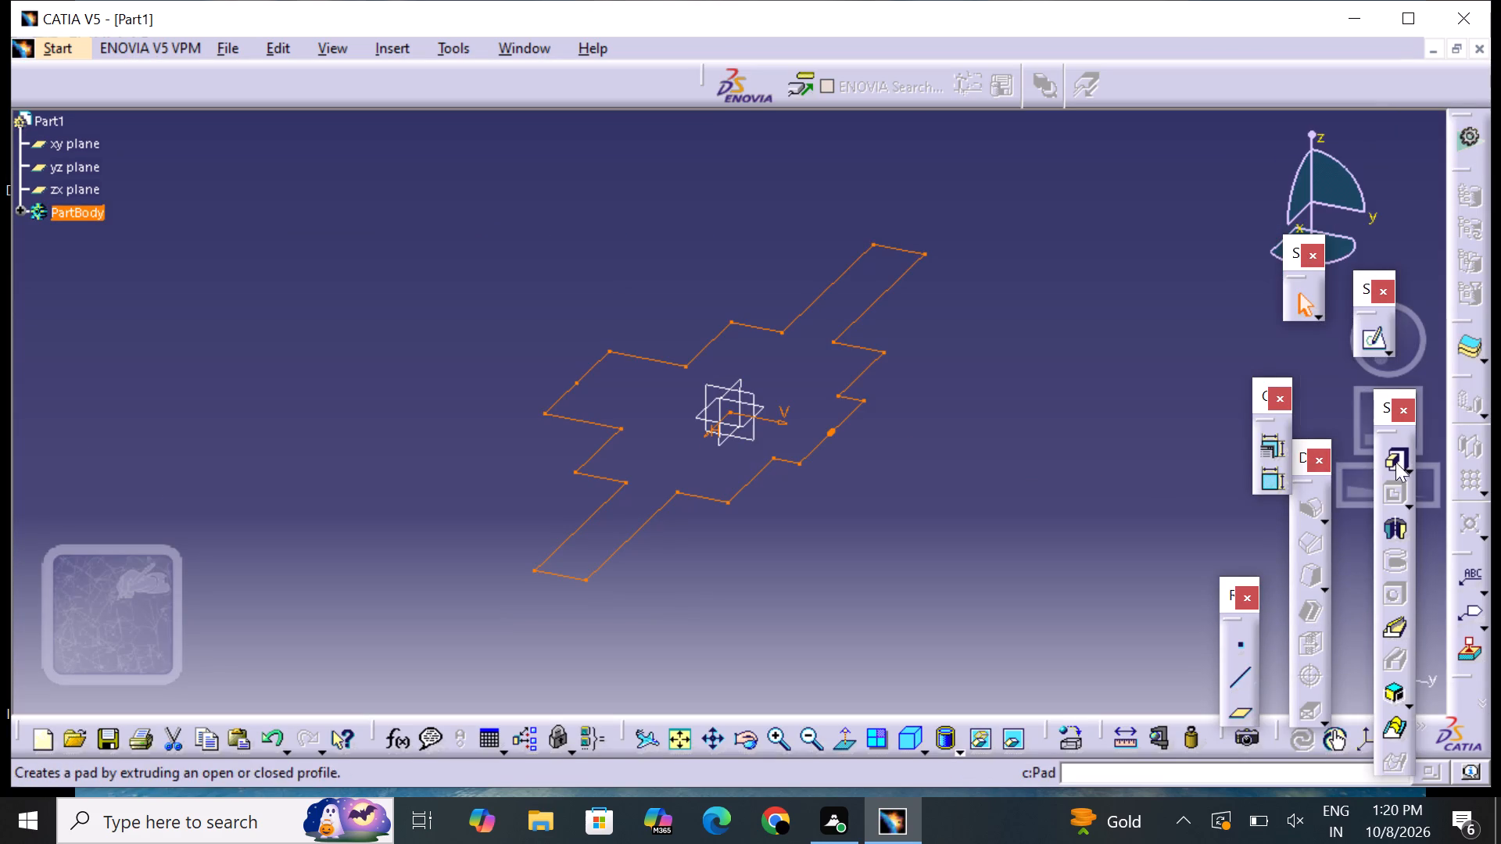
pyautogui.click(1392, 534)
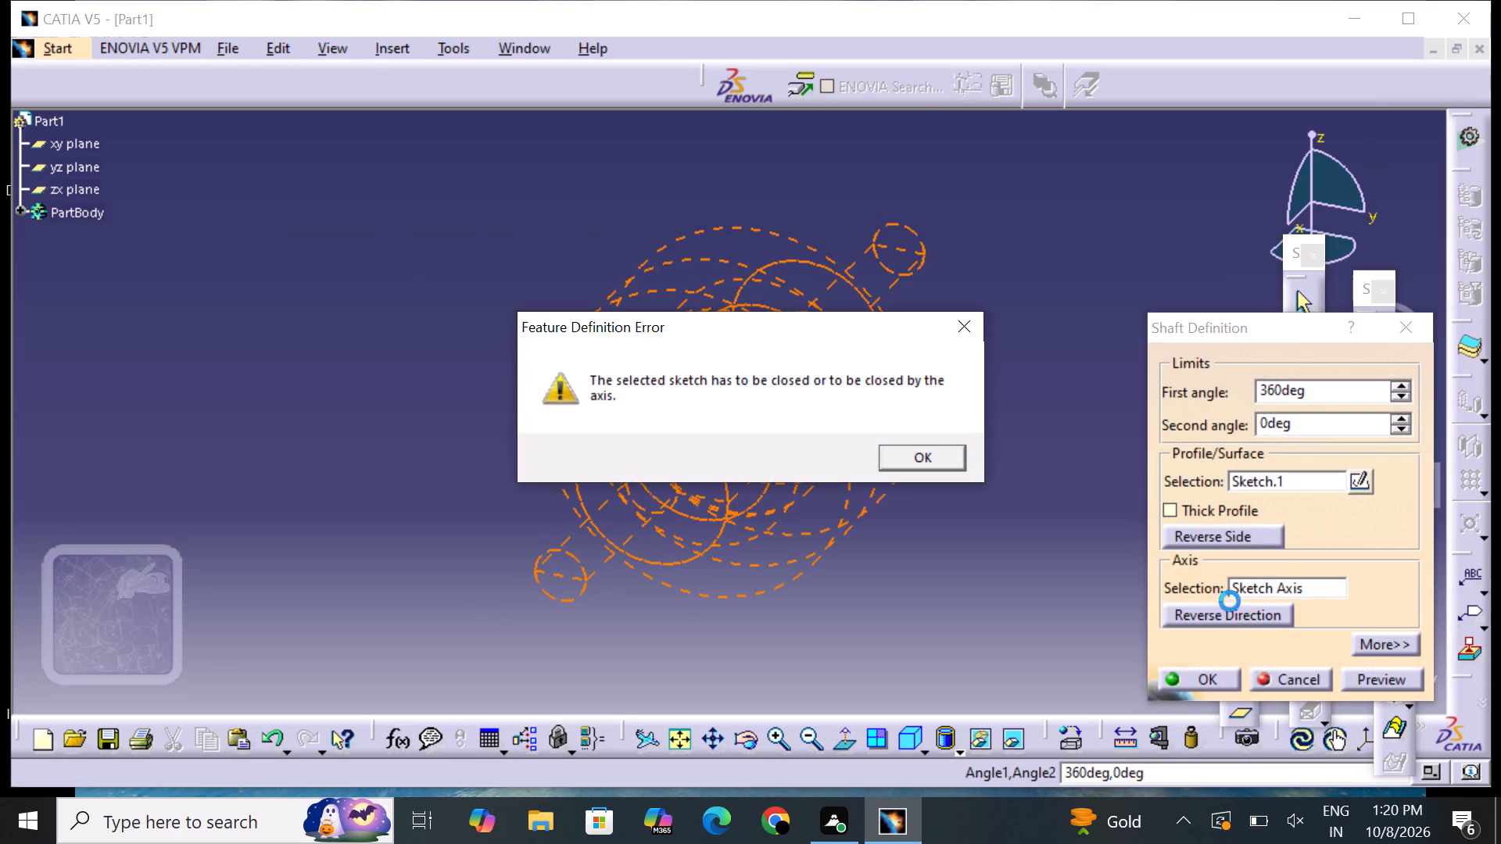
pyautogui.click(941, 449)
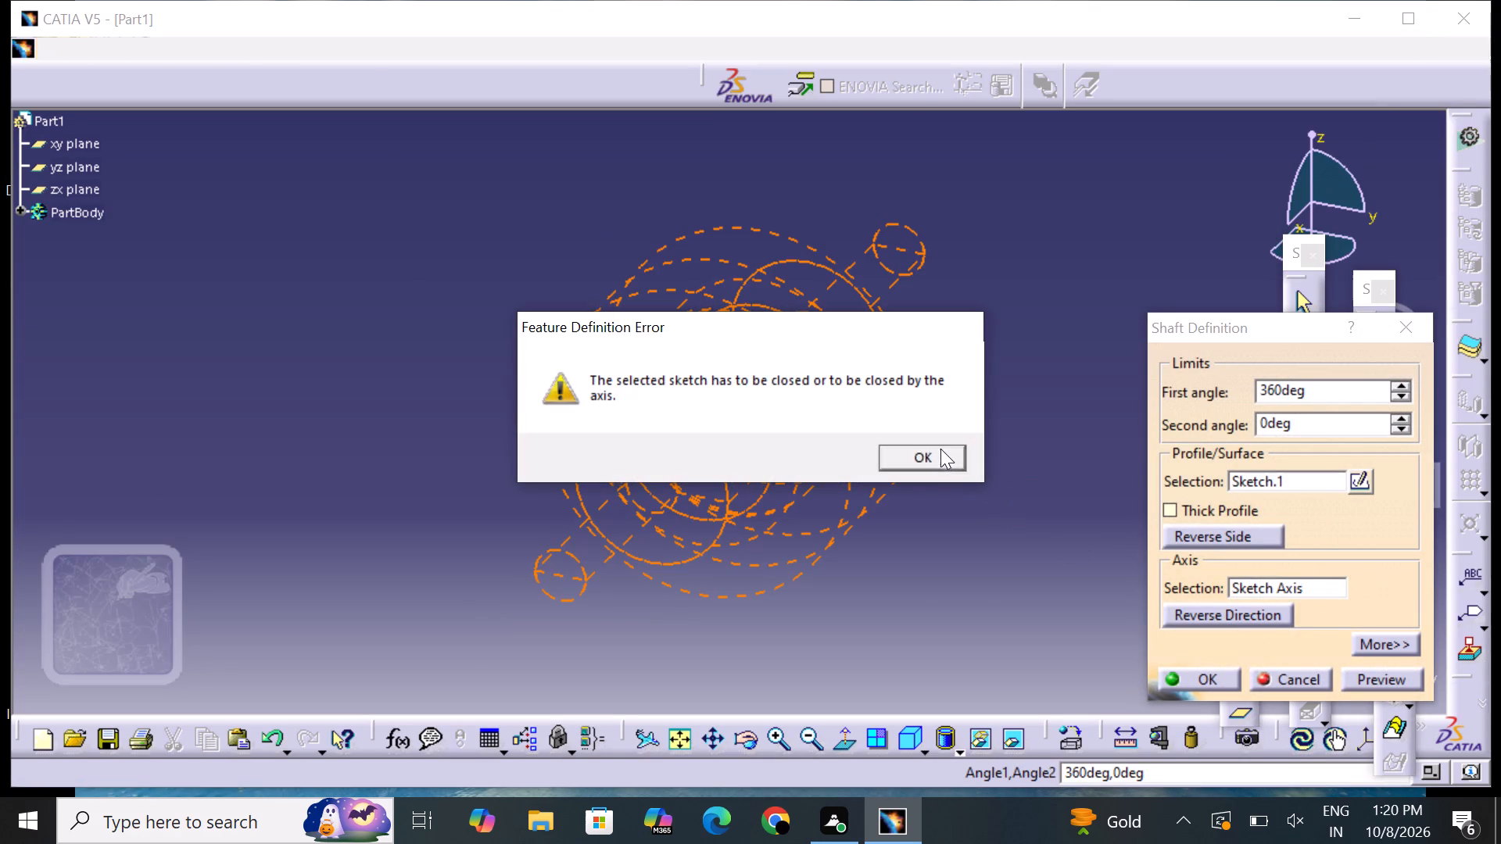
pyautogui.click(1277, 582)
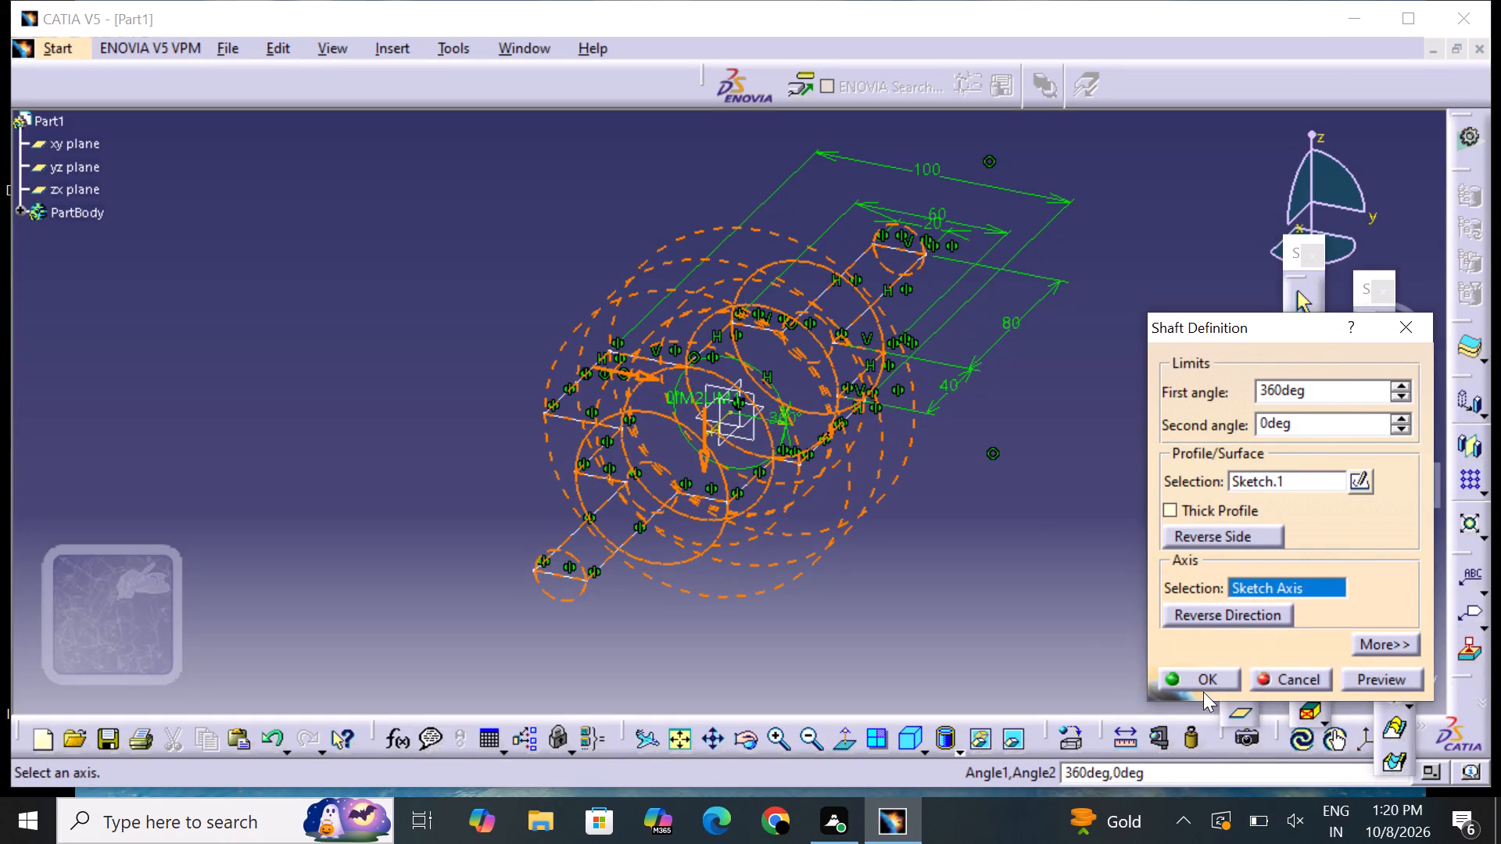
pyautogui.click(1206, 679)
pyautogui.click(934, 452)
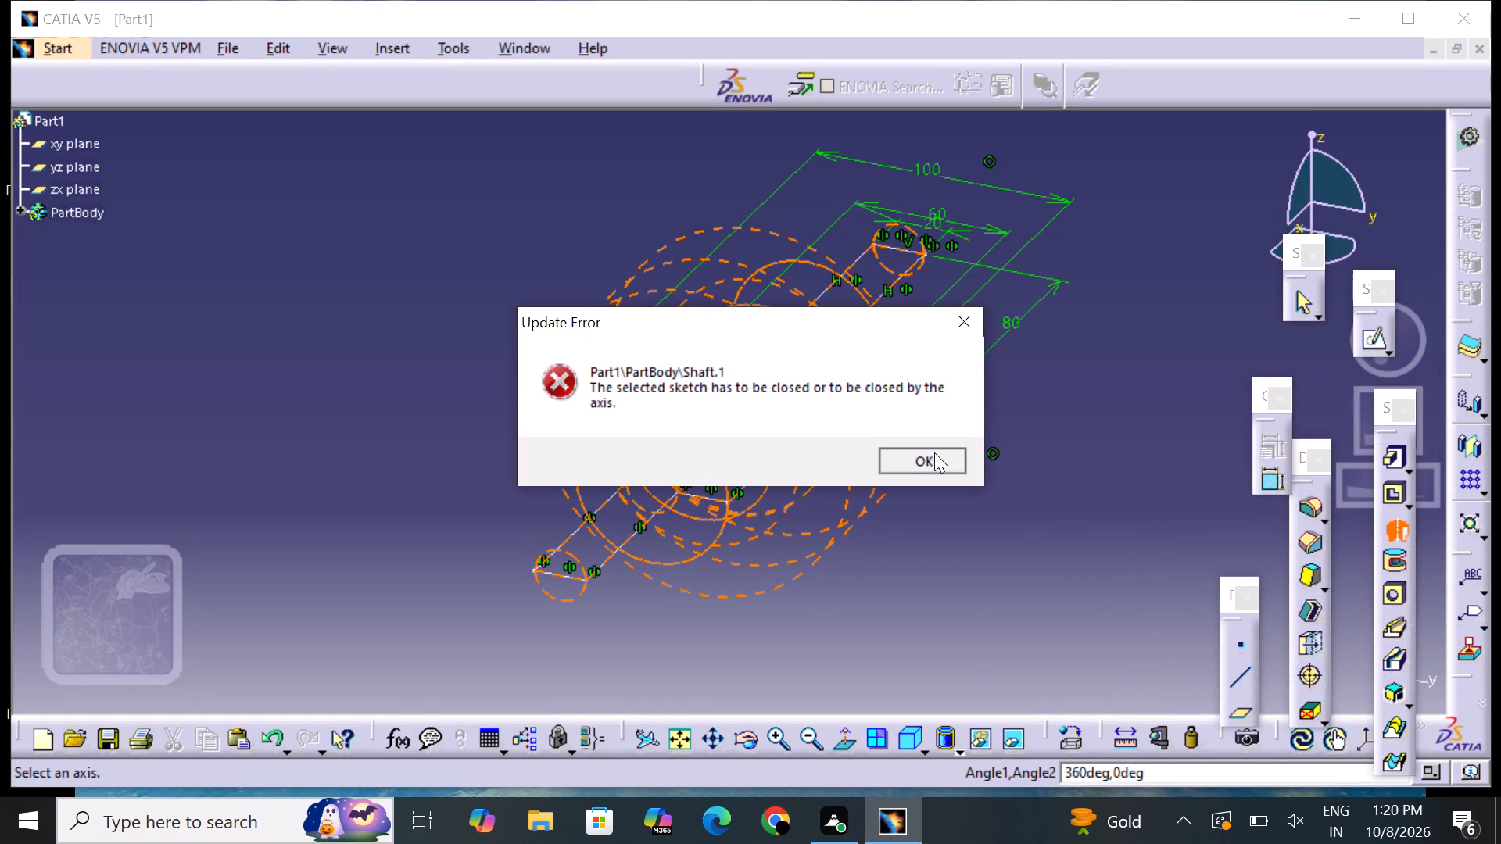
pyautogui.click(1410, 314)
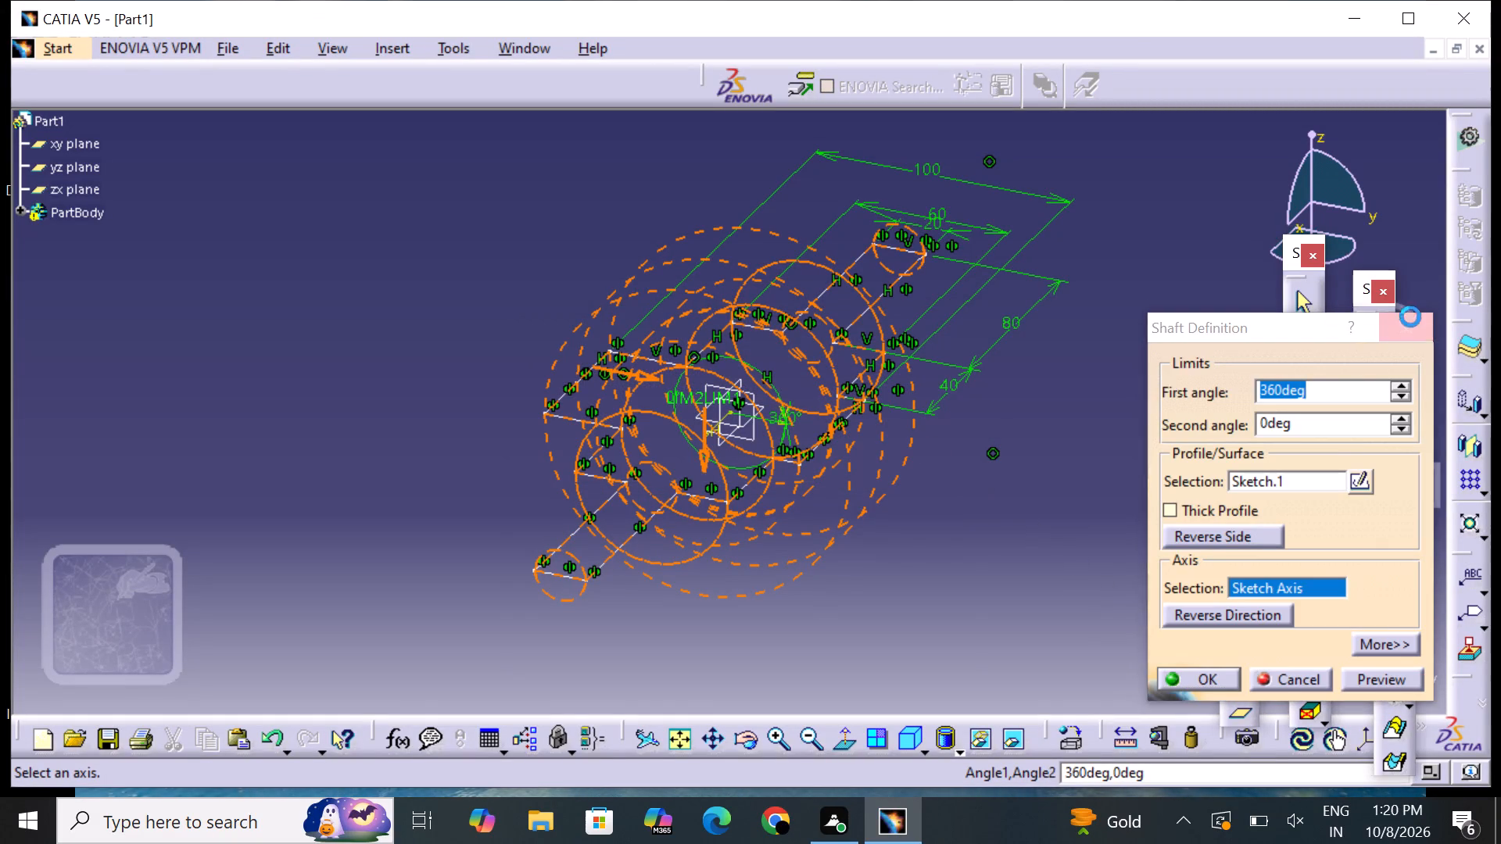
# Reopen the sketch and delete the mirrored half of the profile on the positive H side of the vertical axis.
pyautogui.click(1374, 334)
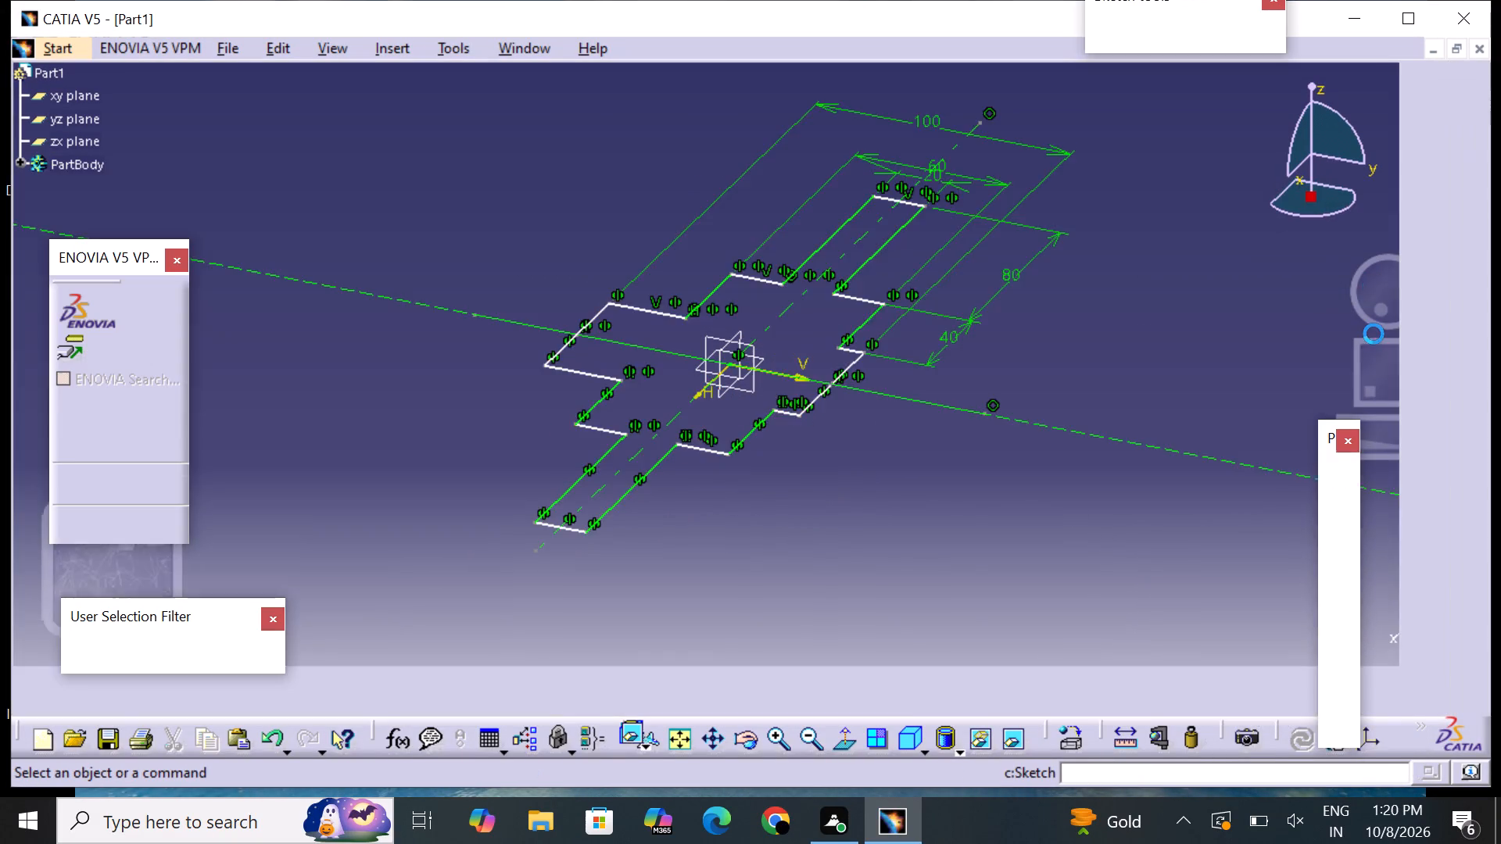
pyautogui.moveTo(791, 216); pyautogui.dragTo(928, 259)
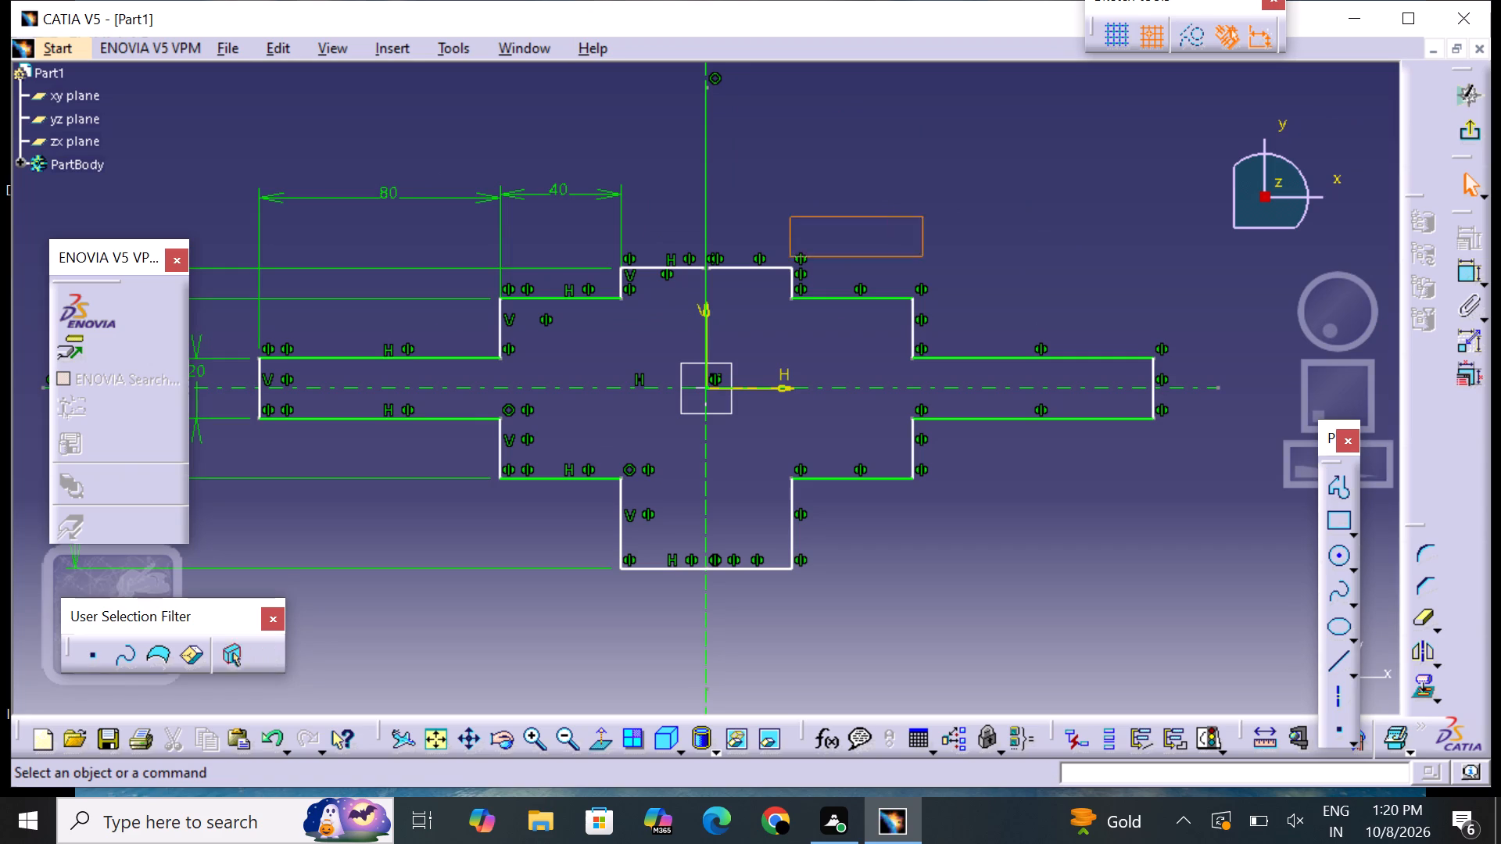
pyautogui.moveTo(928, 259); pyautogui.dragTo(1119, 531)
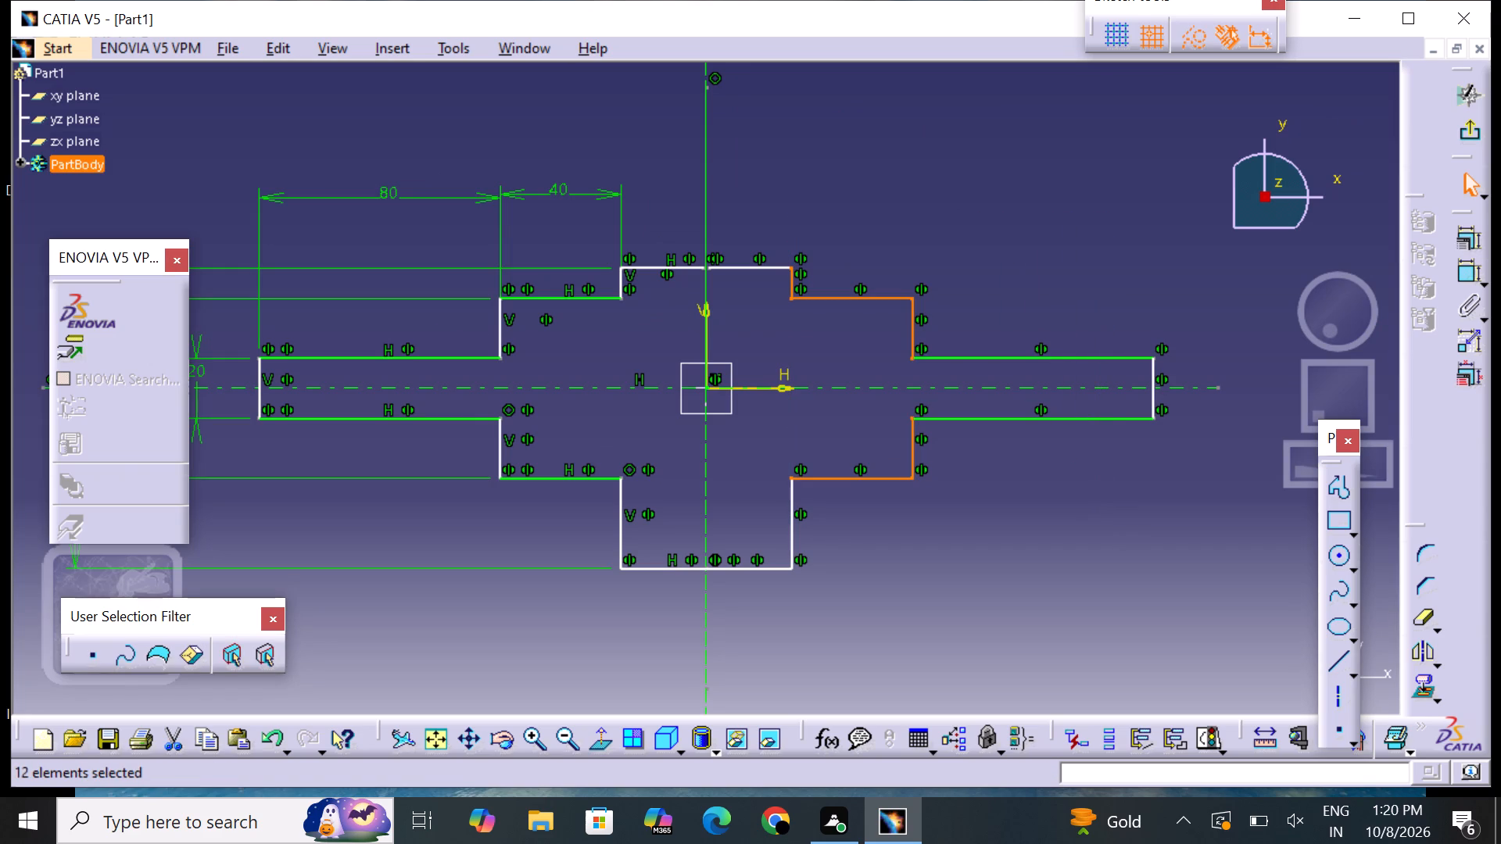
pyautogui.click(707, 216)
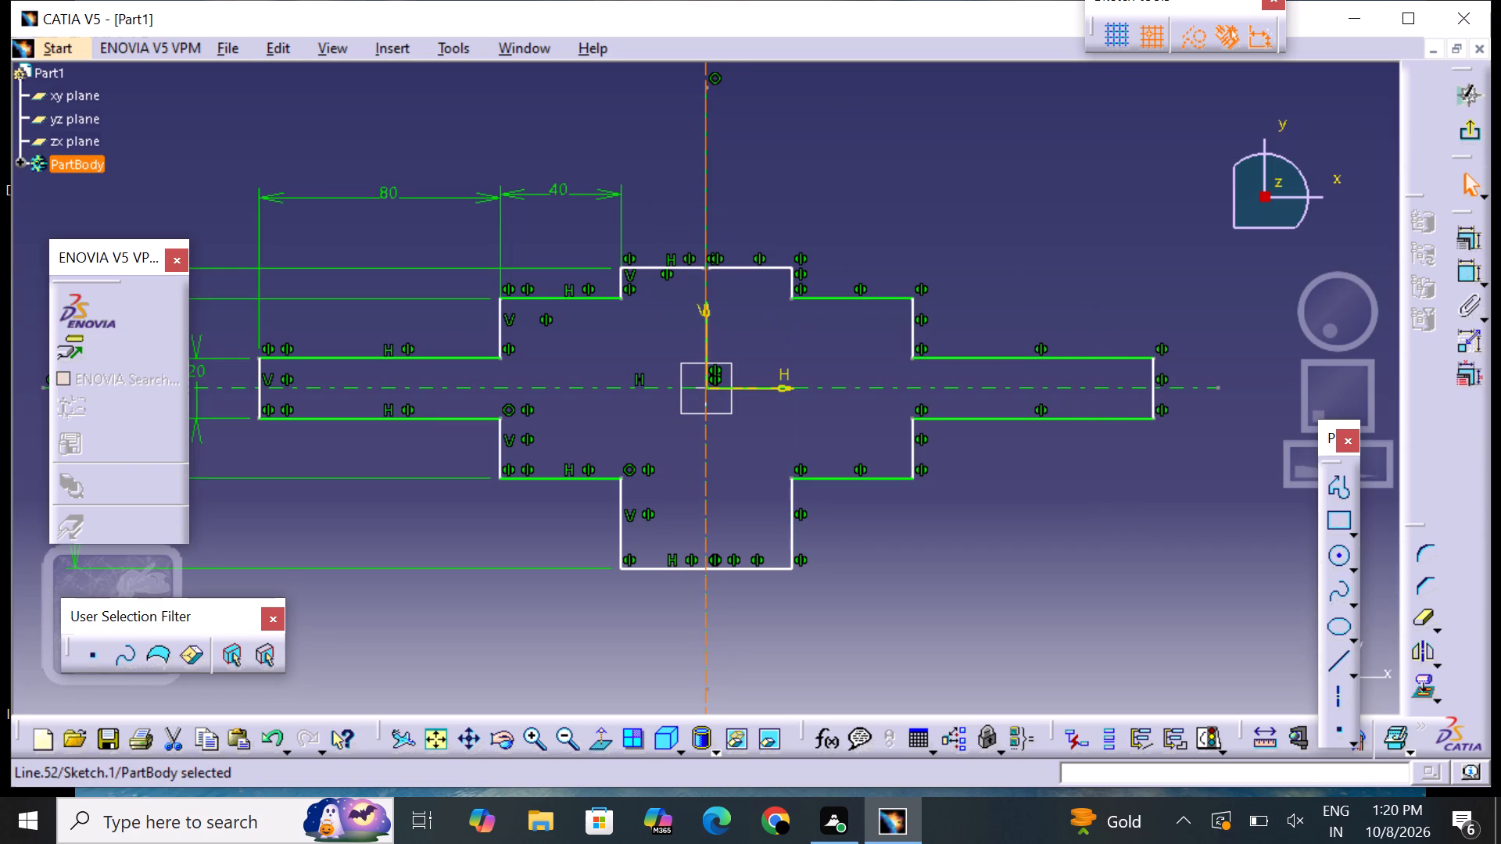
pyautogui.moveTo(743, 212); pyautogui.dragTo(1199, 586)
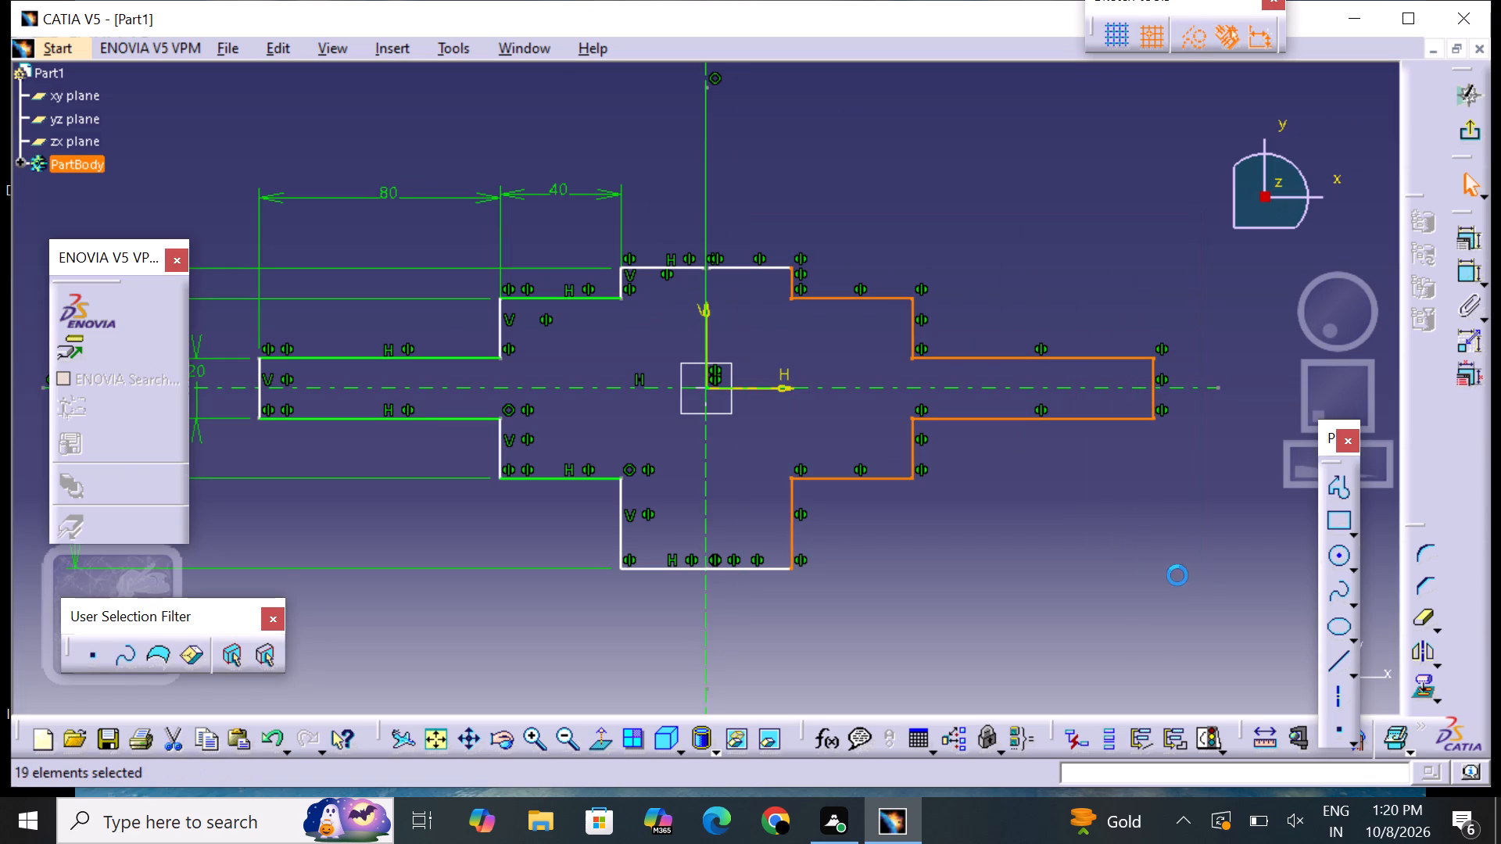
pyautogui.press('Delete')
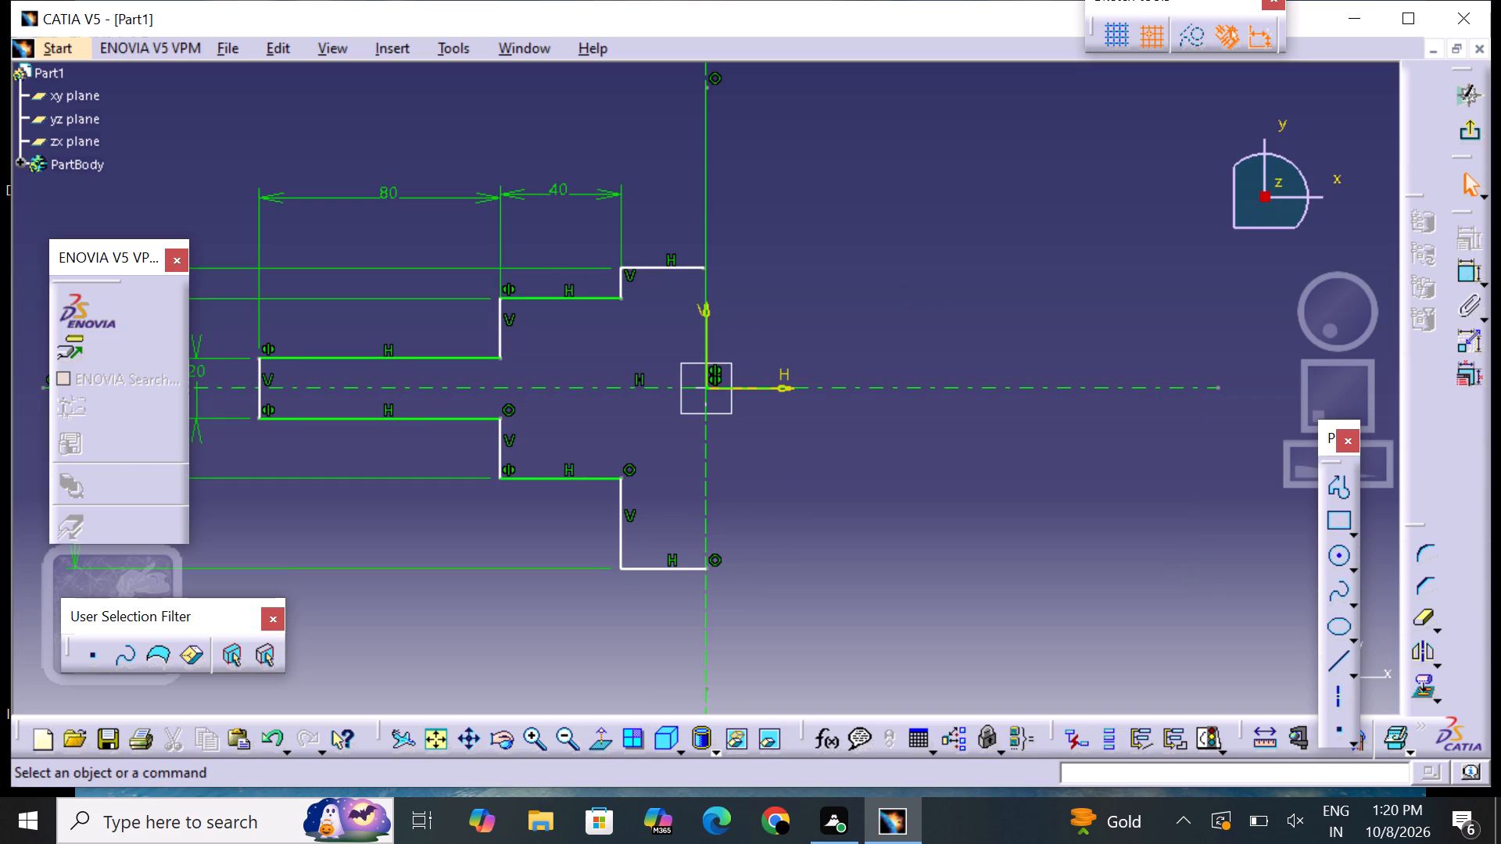
# Constrain the two outer horizontal lines of the 100 mm step symmetrically about the horizontal axis.
pyautogui.click(568, 740)
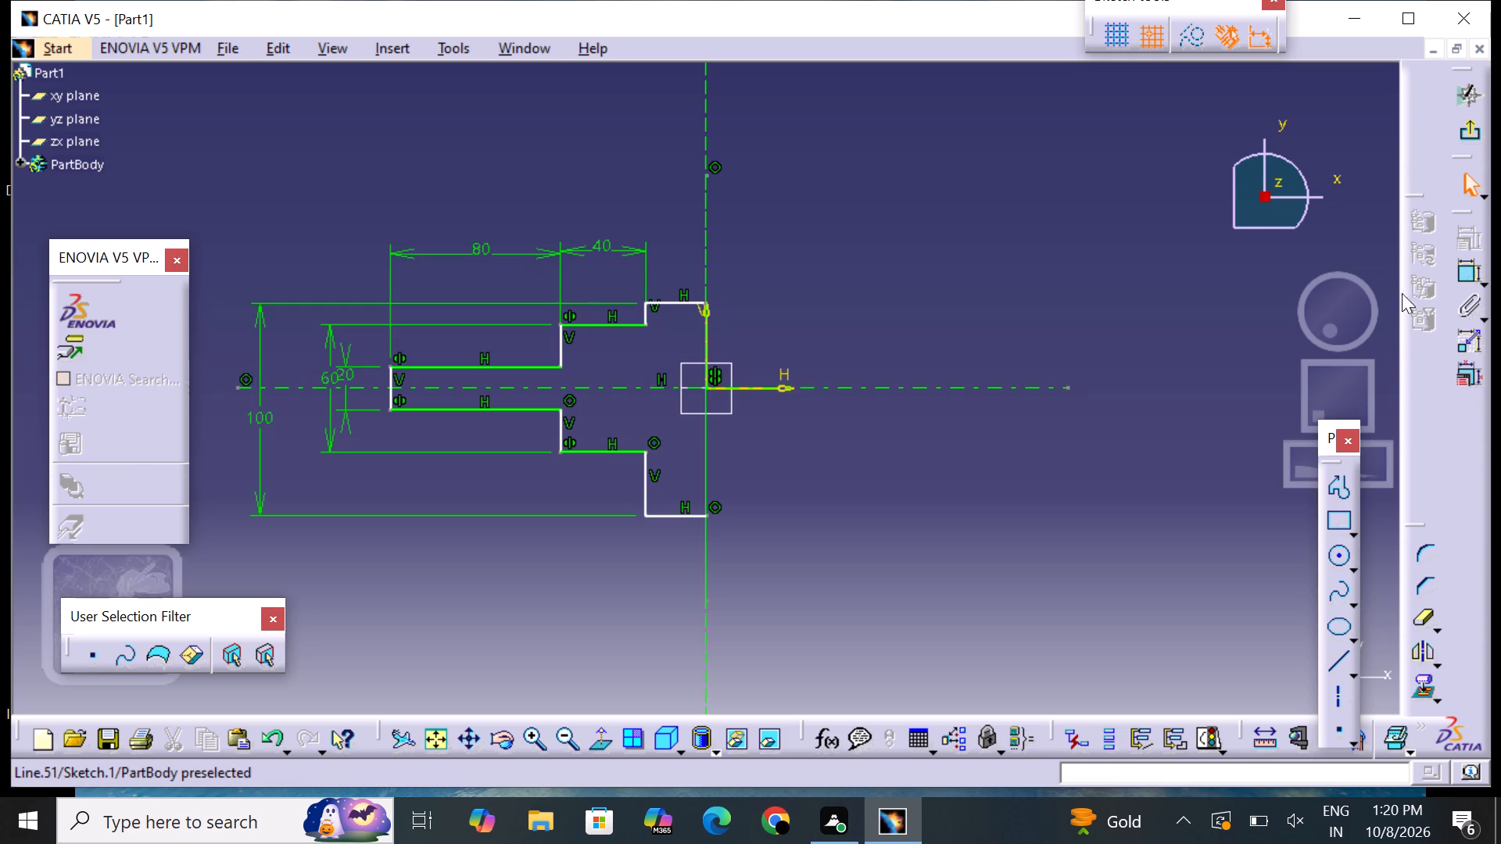
pyautogui.click(1461, 273)
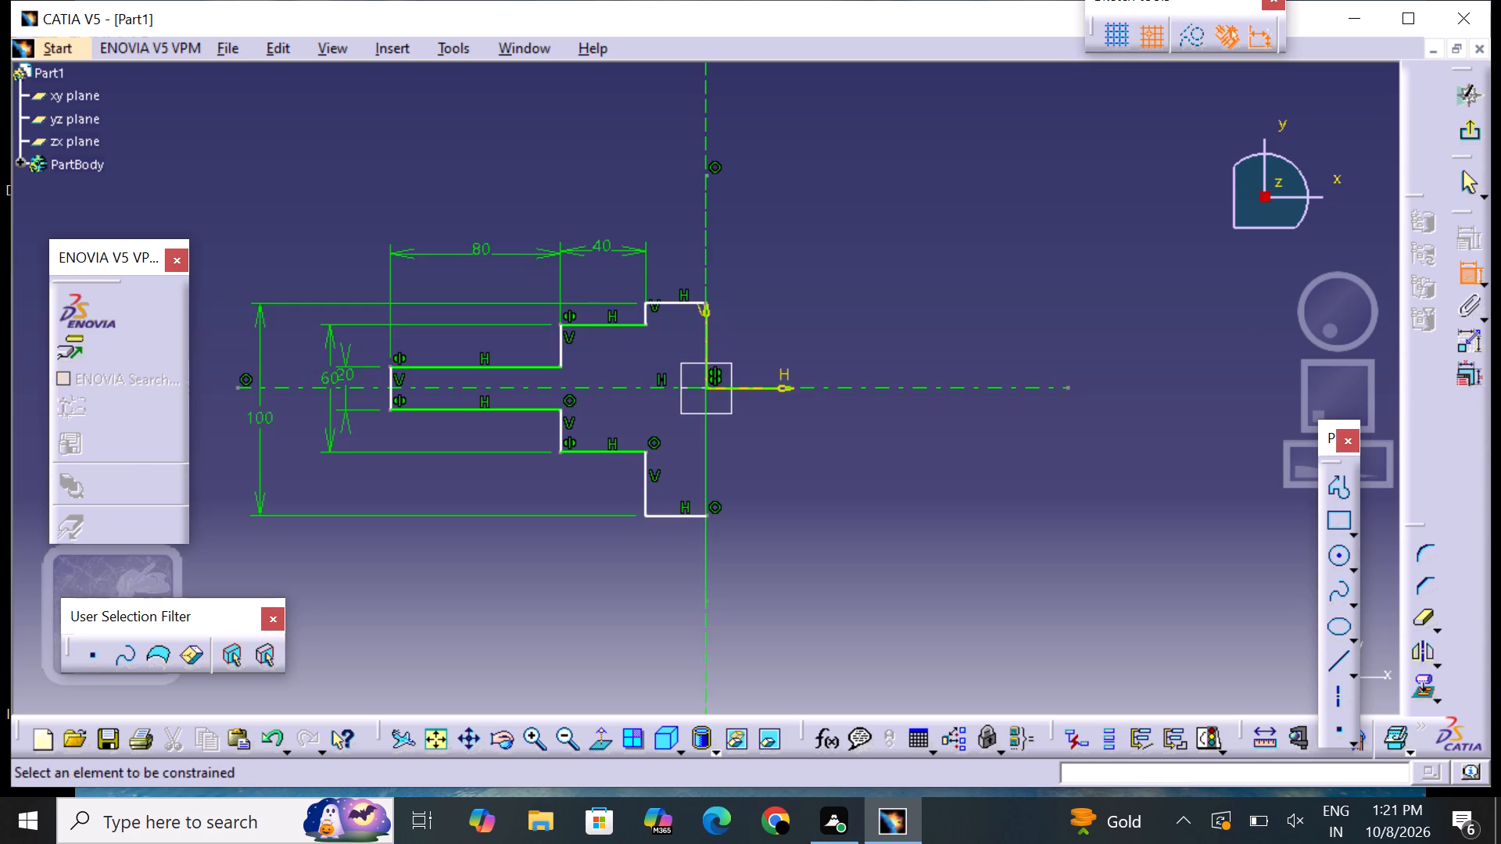
pyautogui.moveTo(691, 294); pyautogui.dragTo(692, 302)
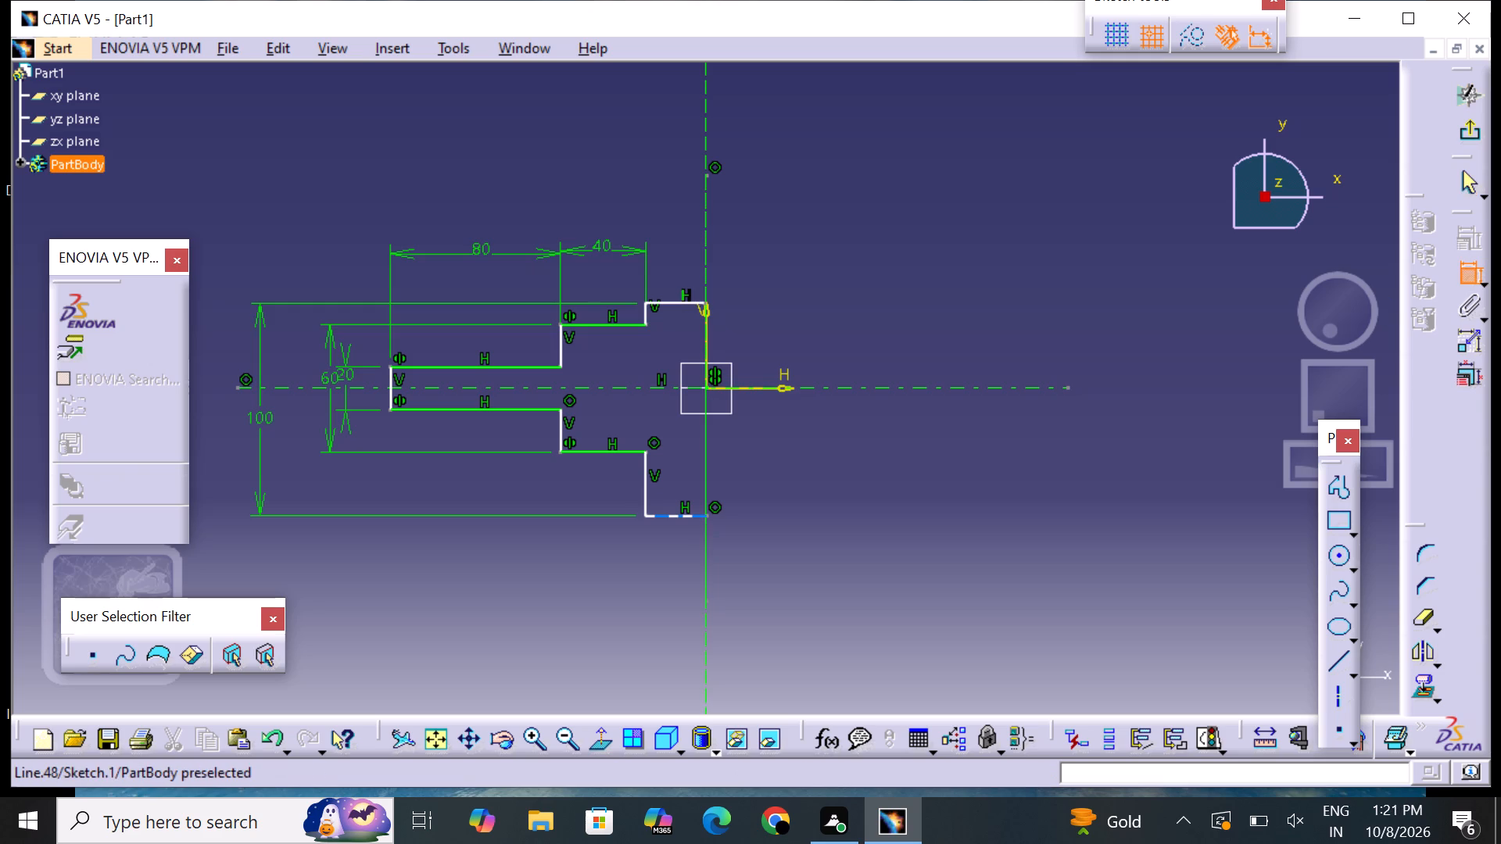
pyautogui.click(694, 517)
pyautogui.click(696, 300)
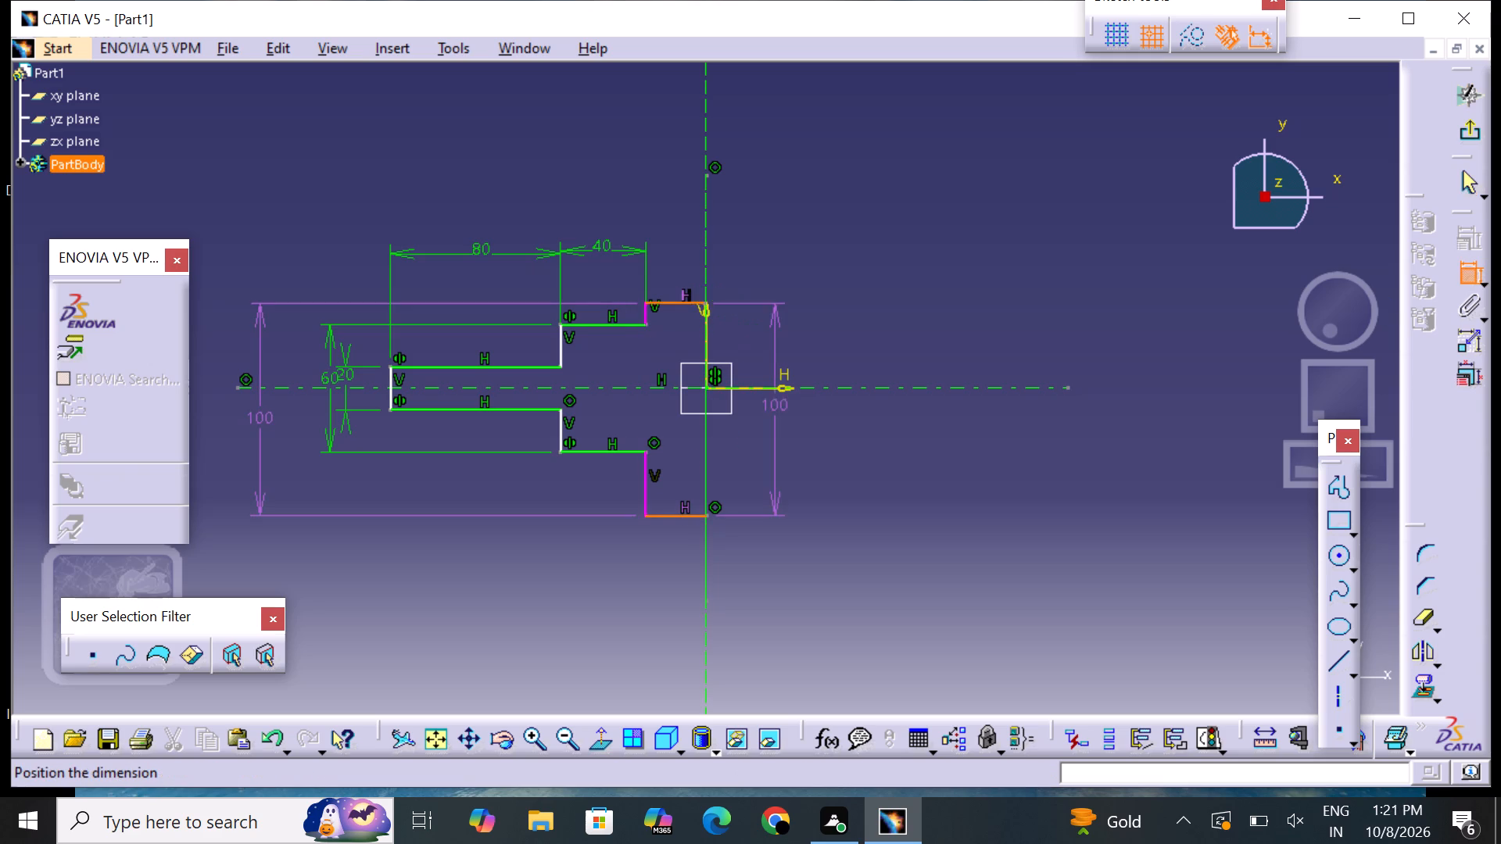
pyautogui.rightClick(699, 298)
pyautogui.click(794, 637)
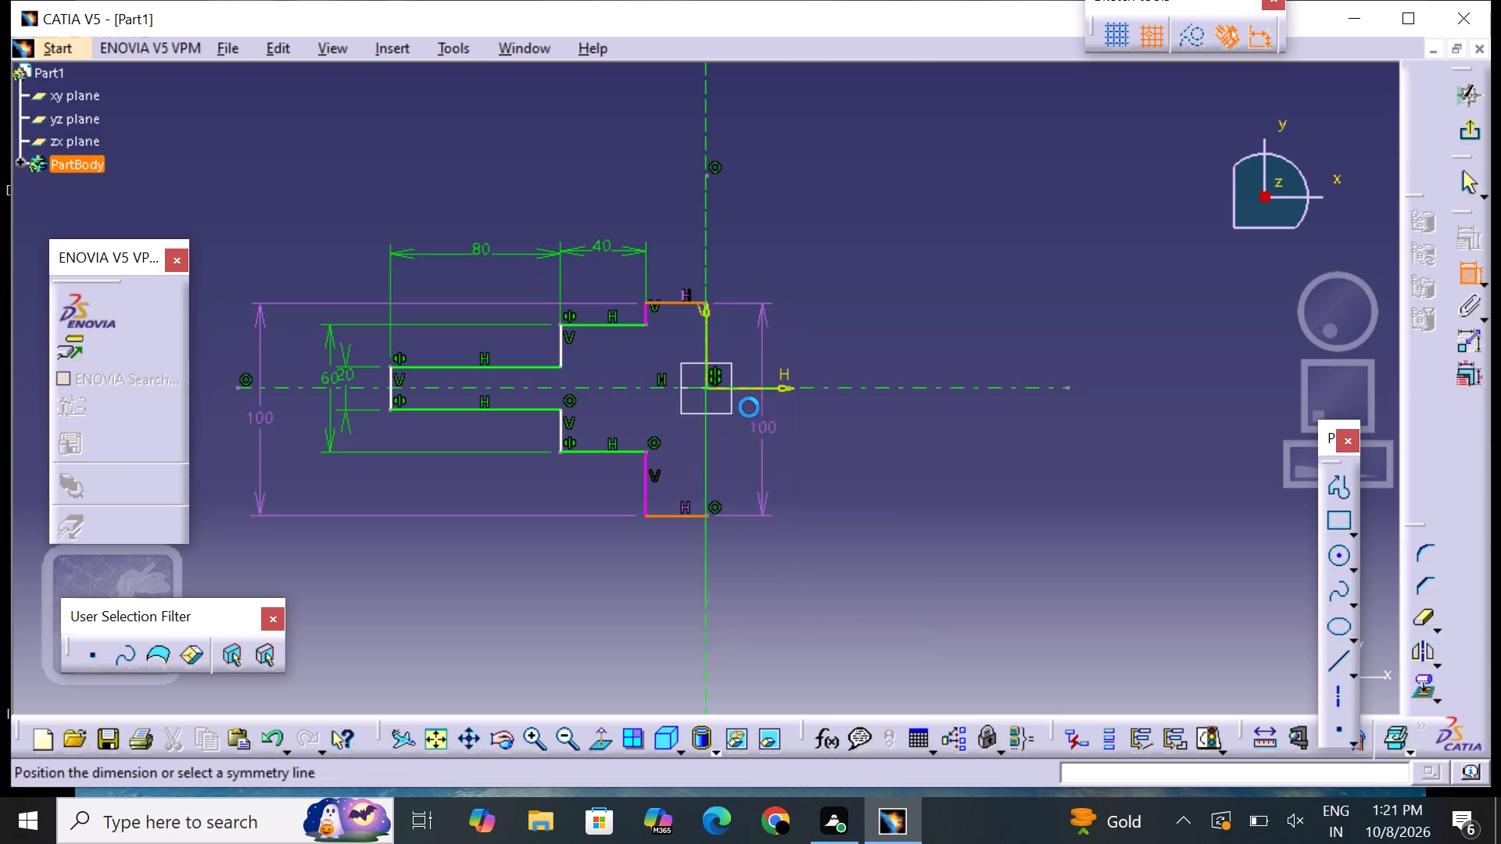
pyautogui.click(753, 389)
pyautogui.click(875, 262)
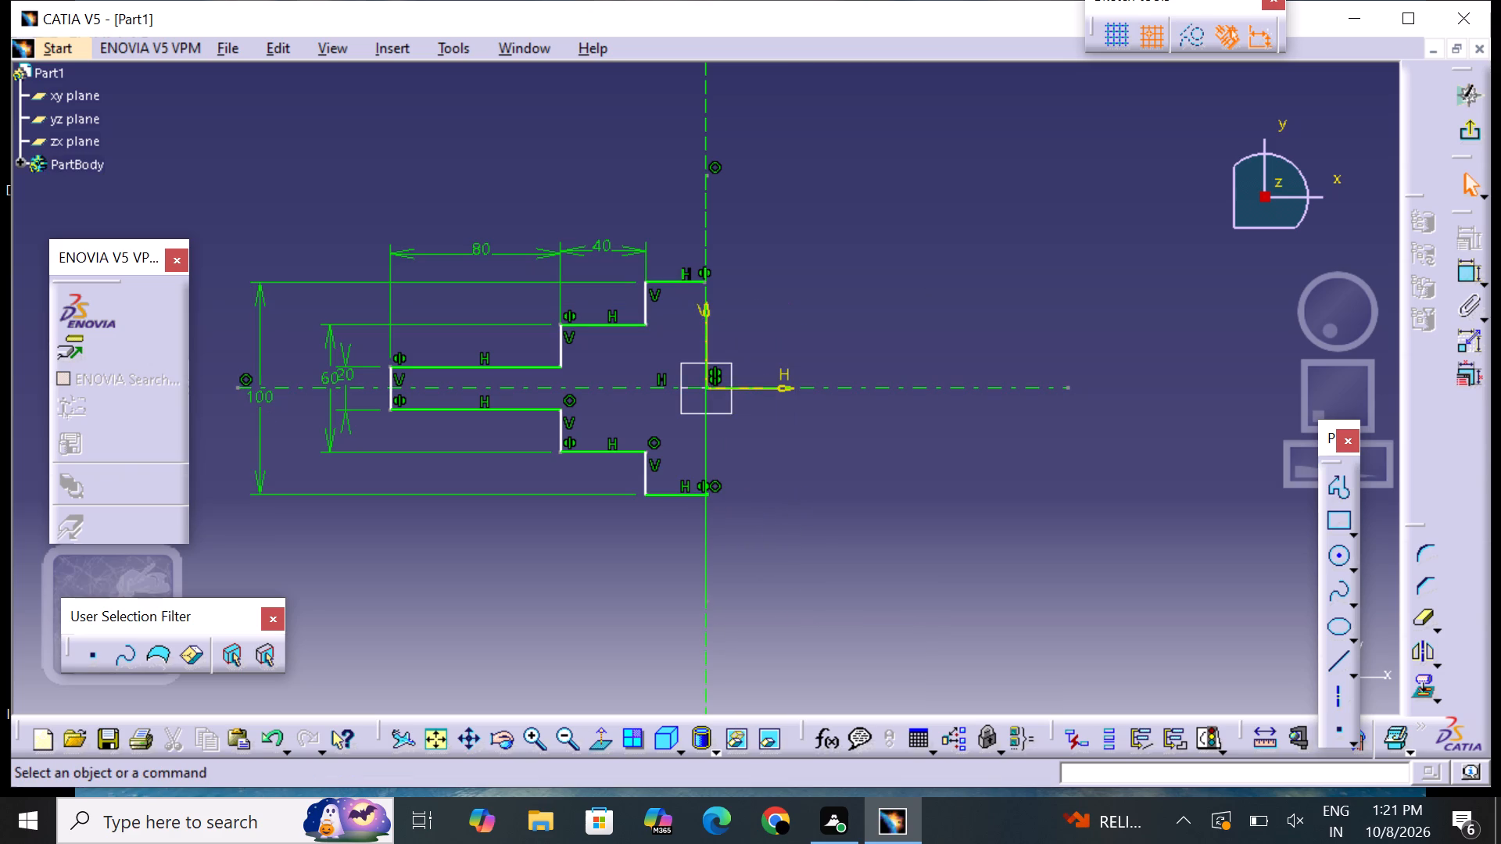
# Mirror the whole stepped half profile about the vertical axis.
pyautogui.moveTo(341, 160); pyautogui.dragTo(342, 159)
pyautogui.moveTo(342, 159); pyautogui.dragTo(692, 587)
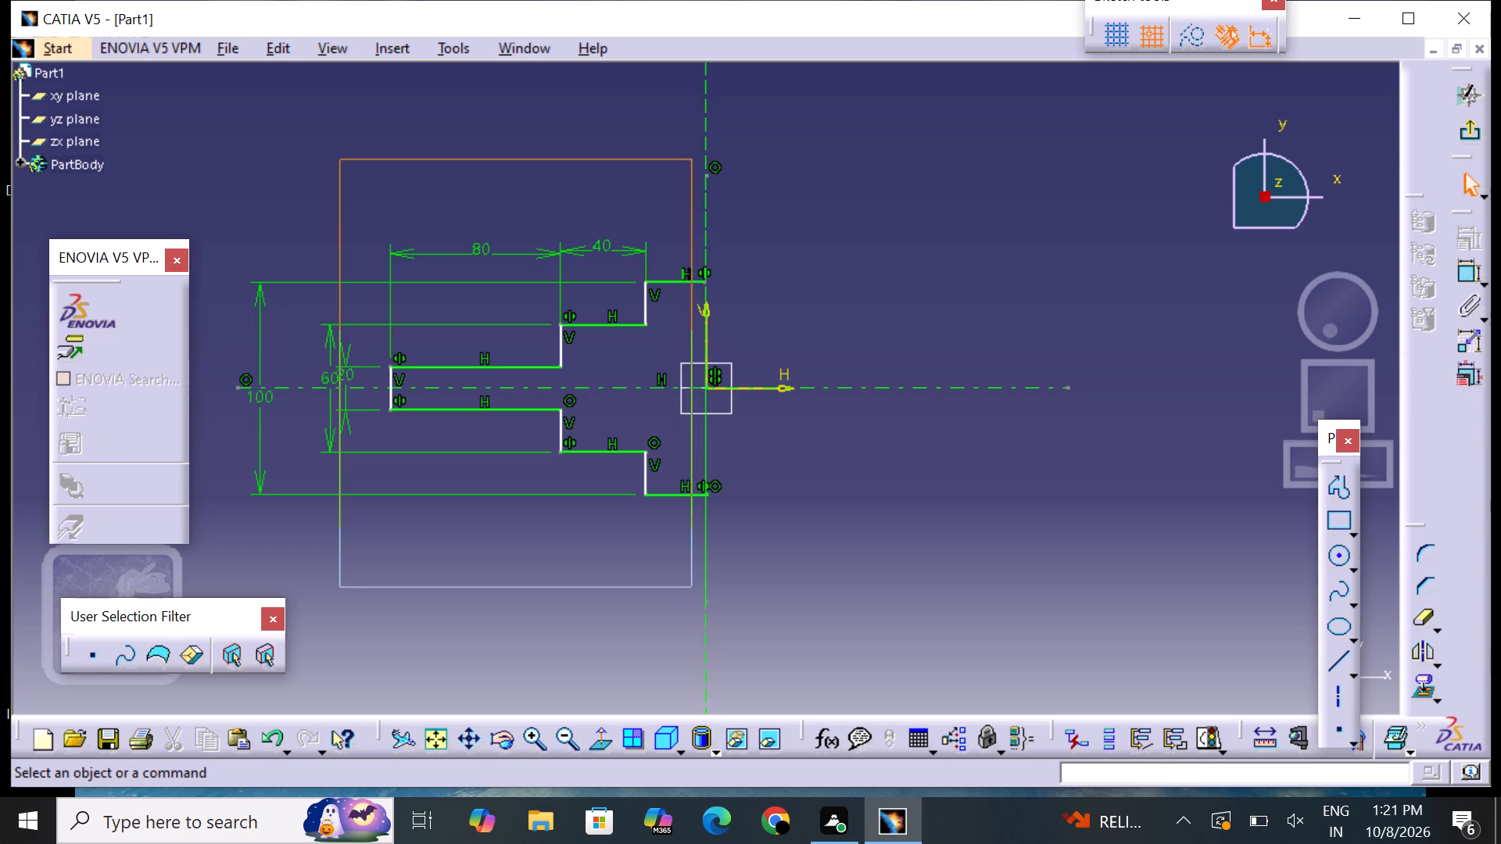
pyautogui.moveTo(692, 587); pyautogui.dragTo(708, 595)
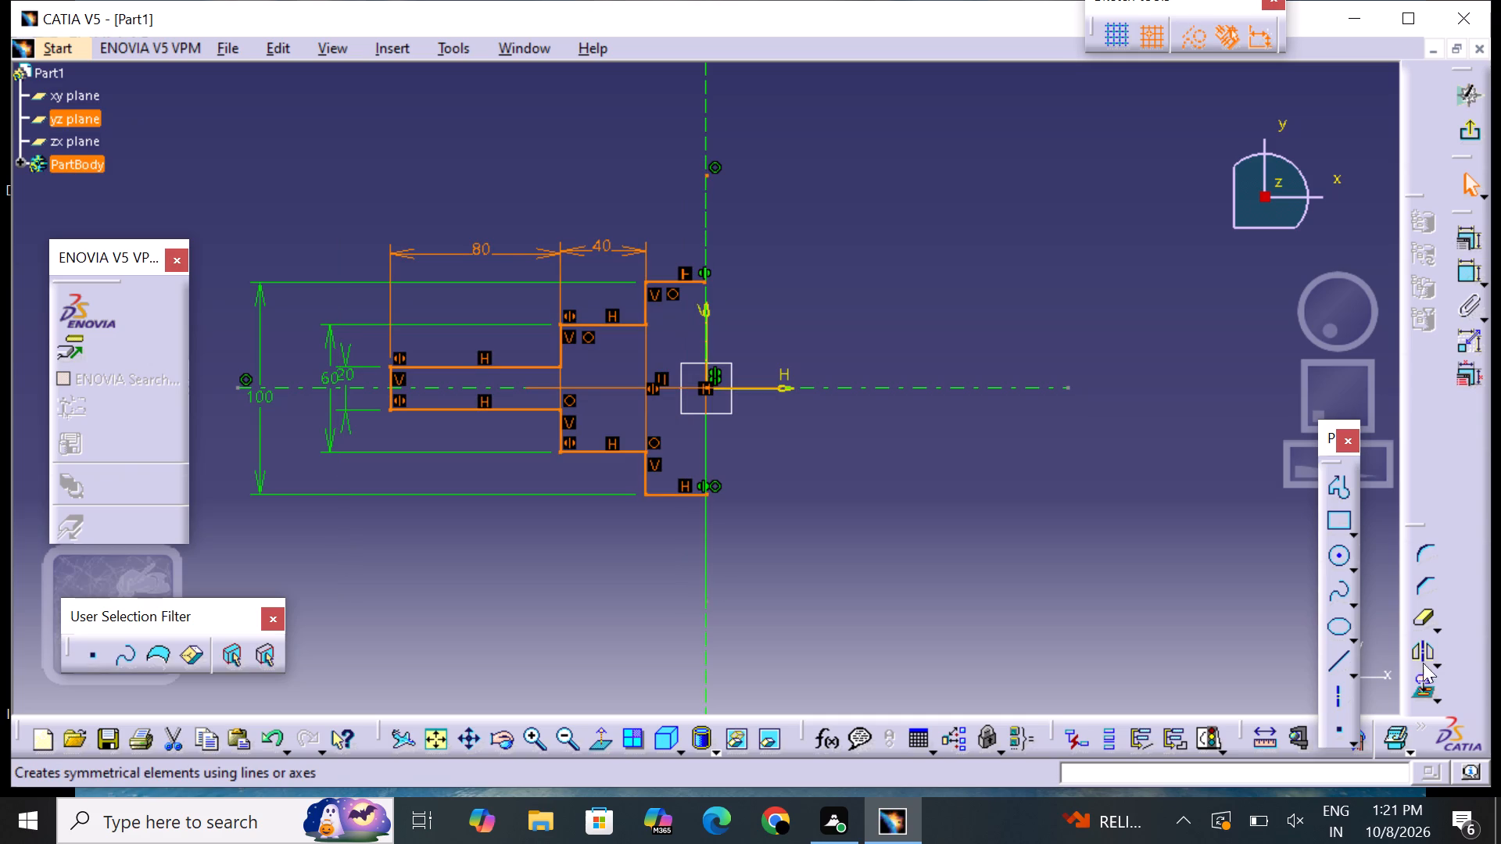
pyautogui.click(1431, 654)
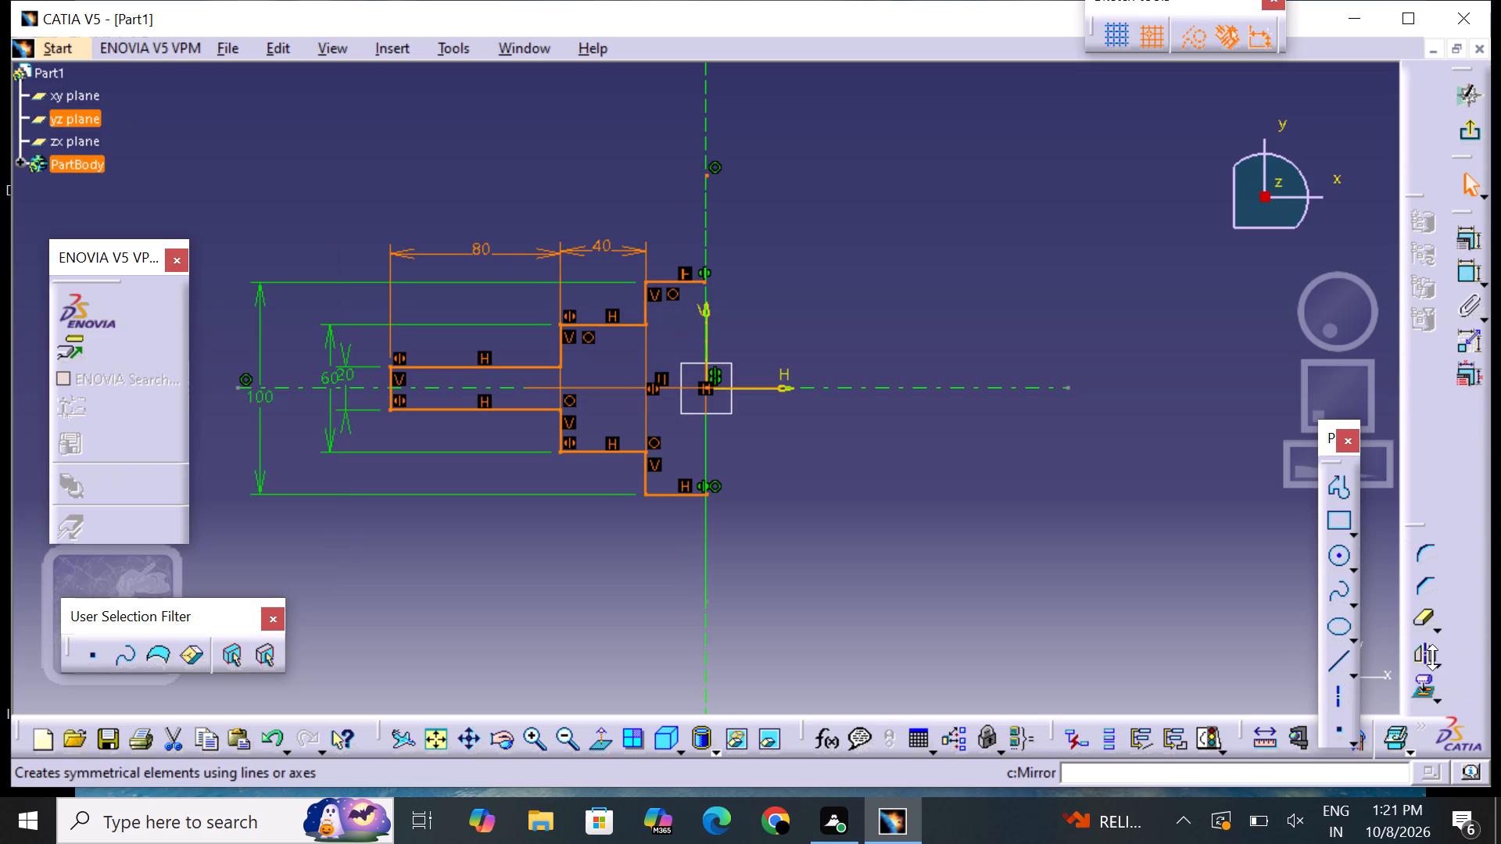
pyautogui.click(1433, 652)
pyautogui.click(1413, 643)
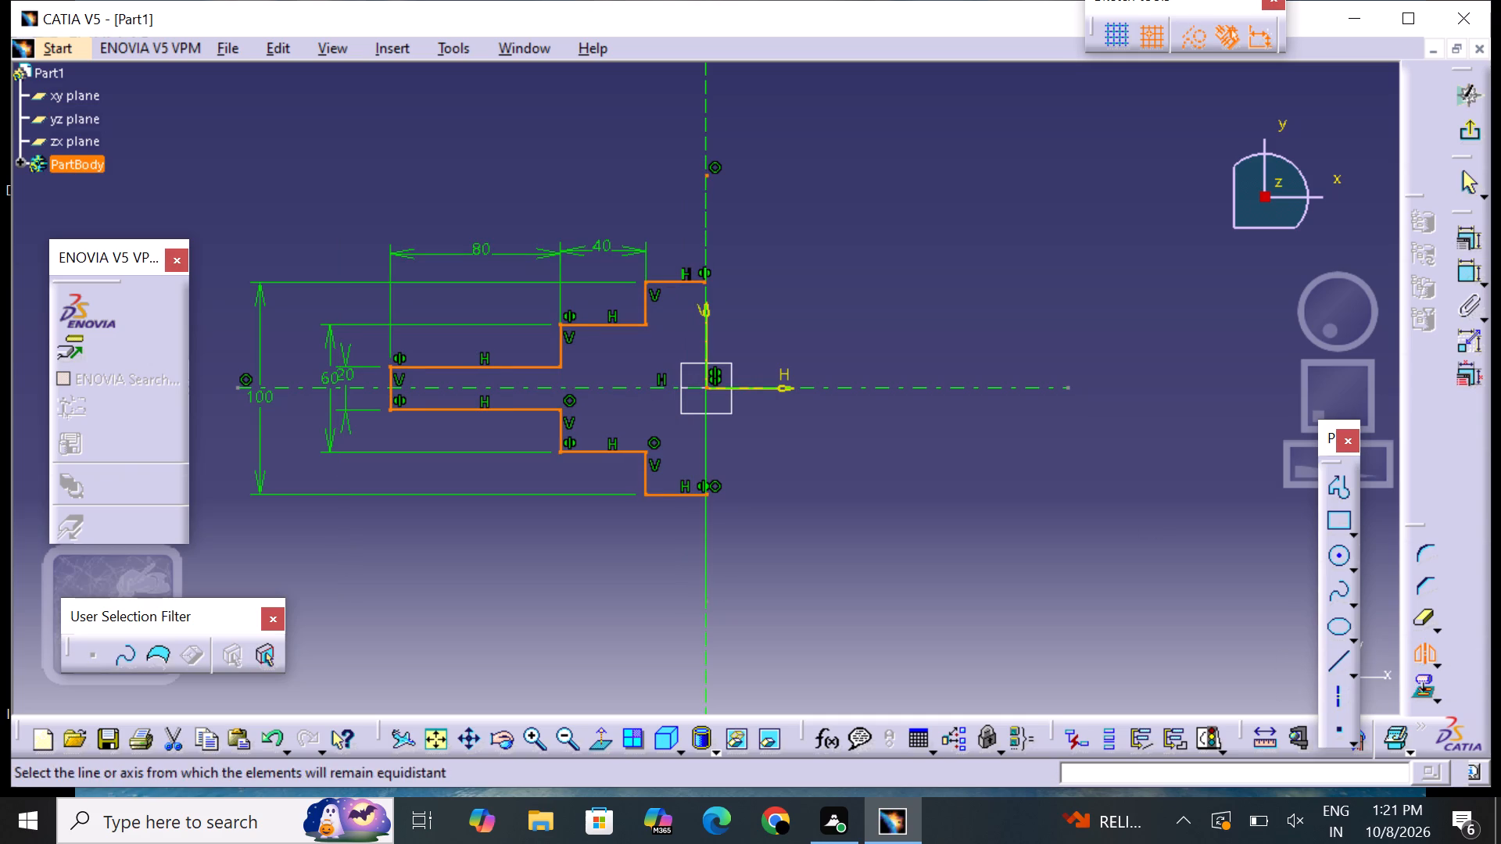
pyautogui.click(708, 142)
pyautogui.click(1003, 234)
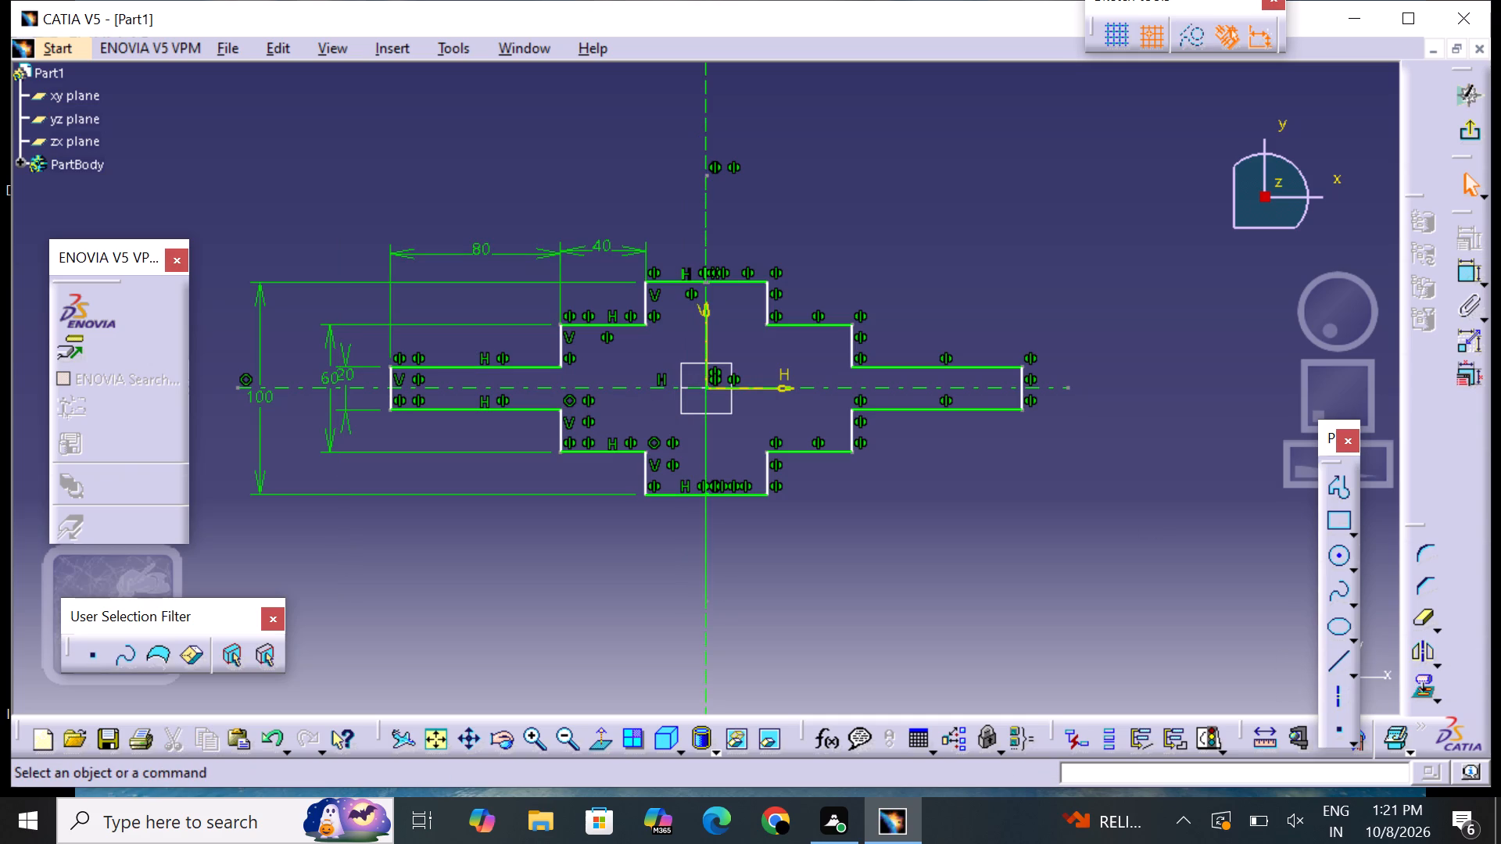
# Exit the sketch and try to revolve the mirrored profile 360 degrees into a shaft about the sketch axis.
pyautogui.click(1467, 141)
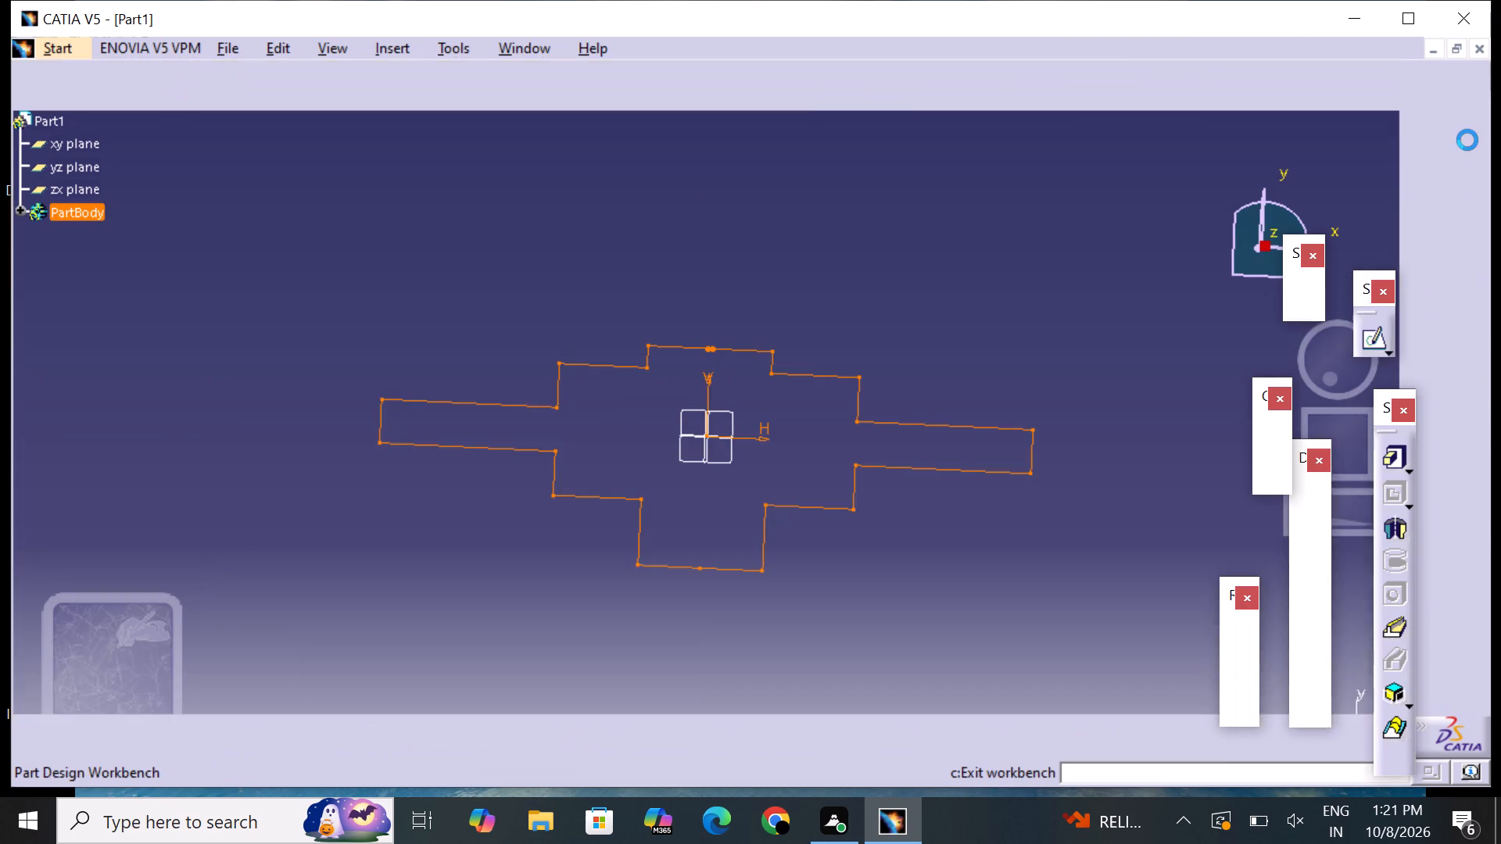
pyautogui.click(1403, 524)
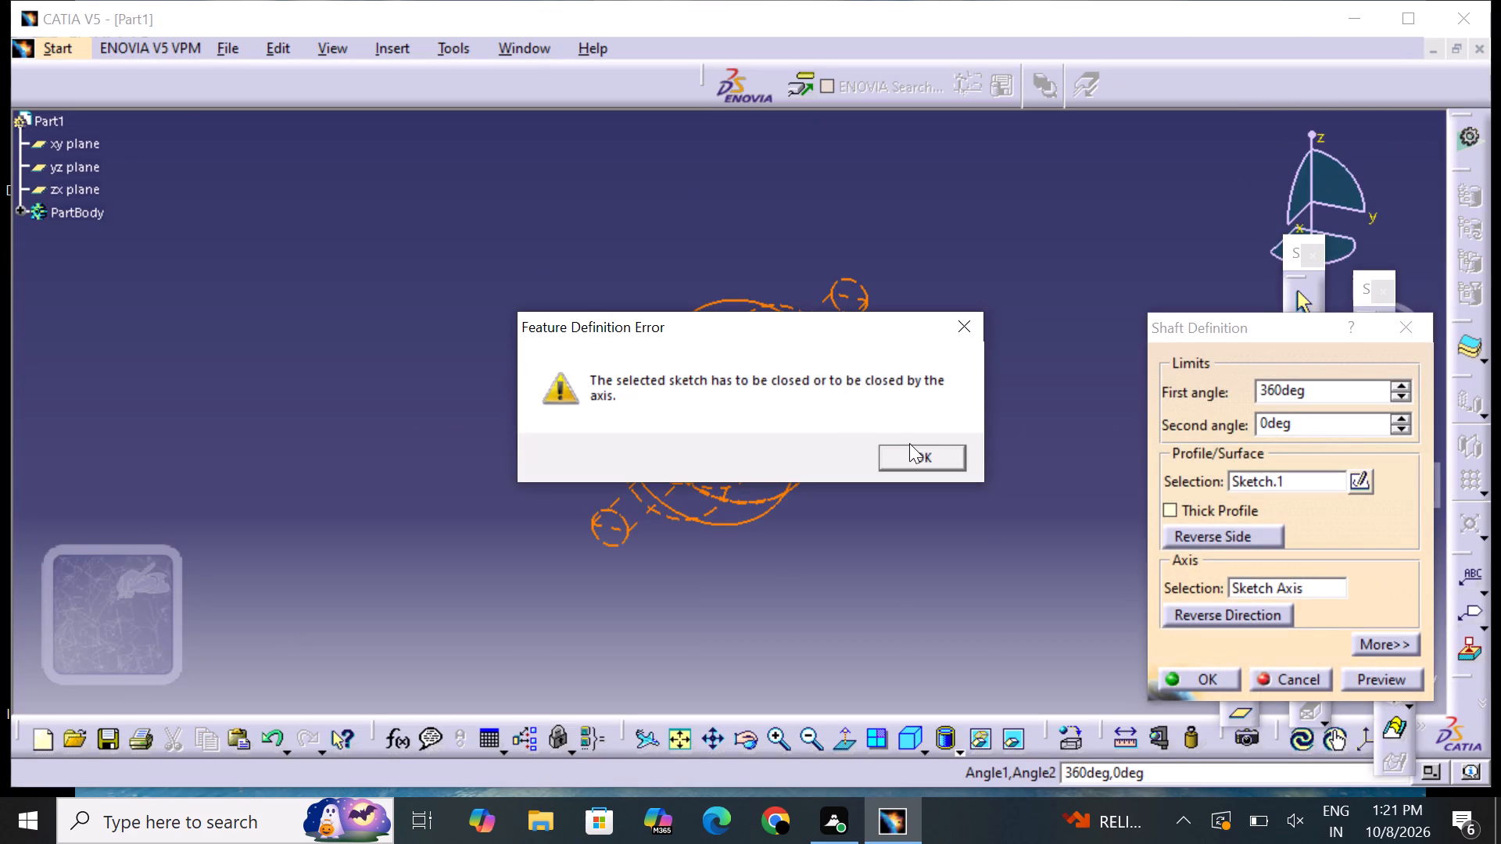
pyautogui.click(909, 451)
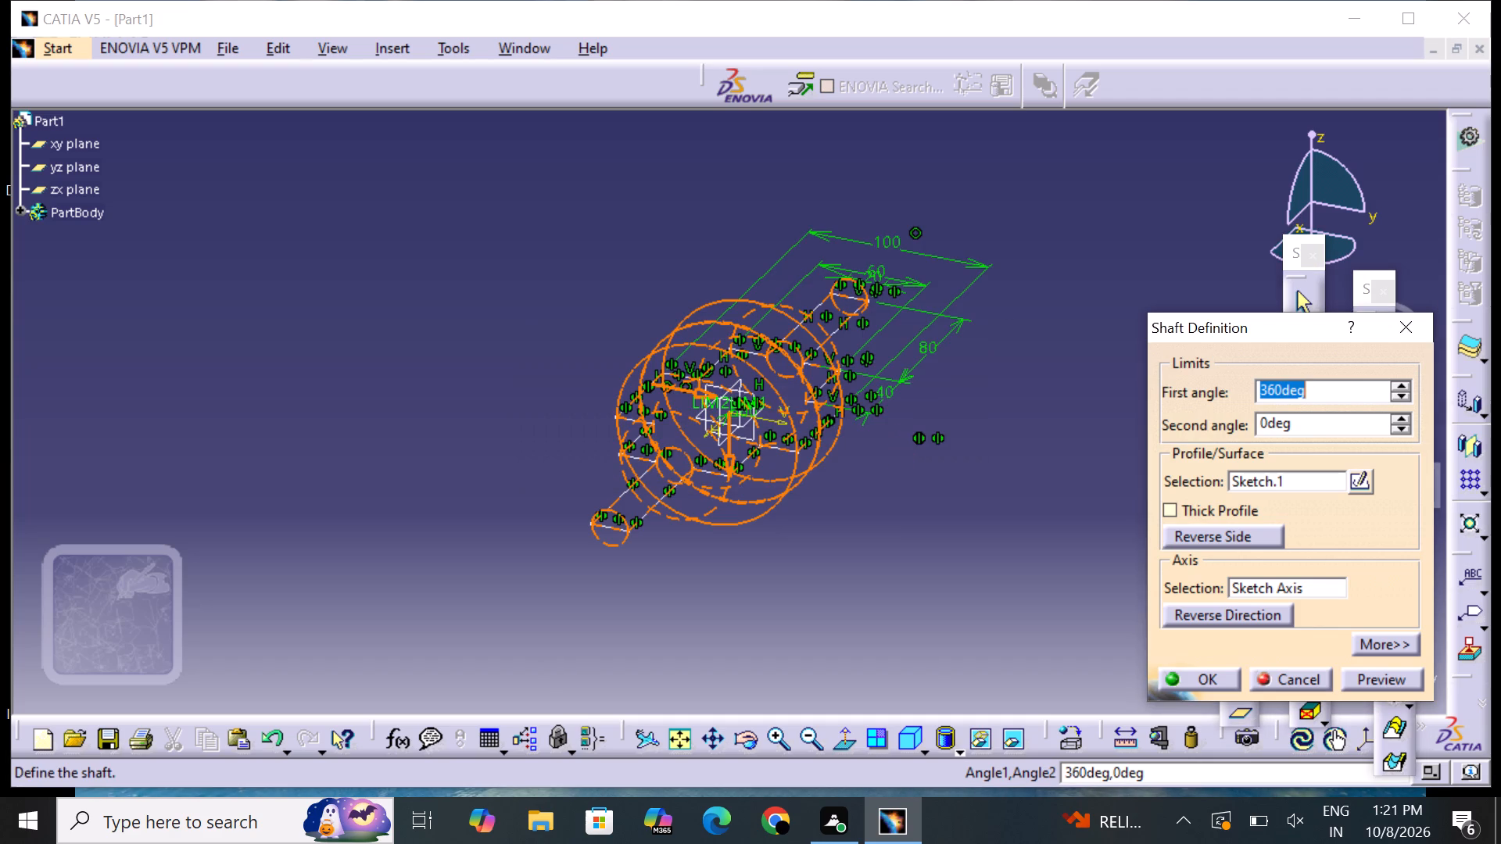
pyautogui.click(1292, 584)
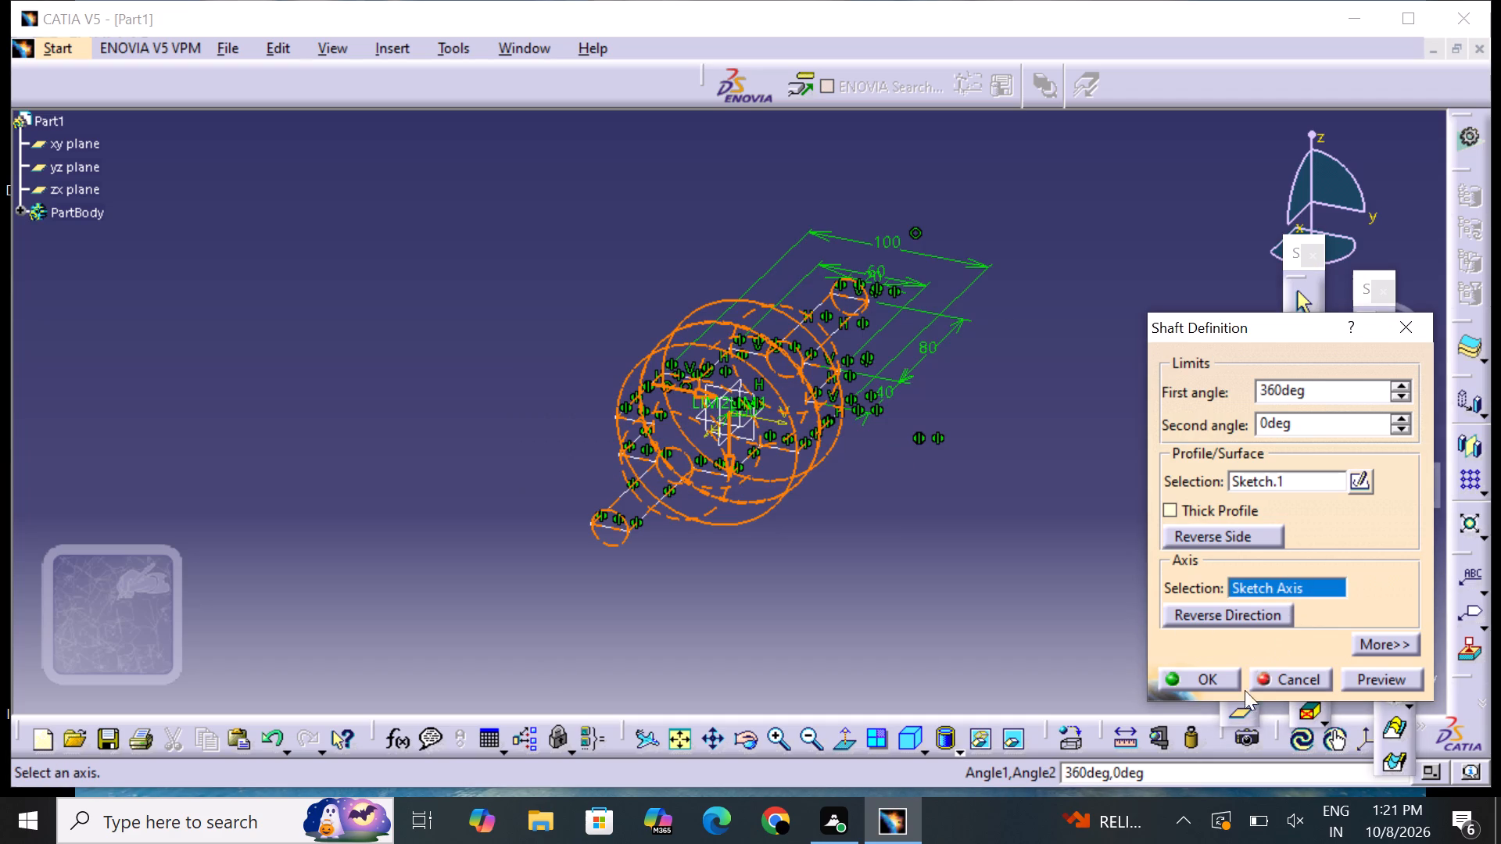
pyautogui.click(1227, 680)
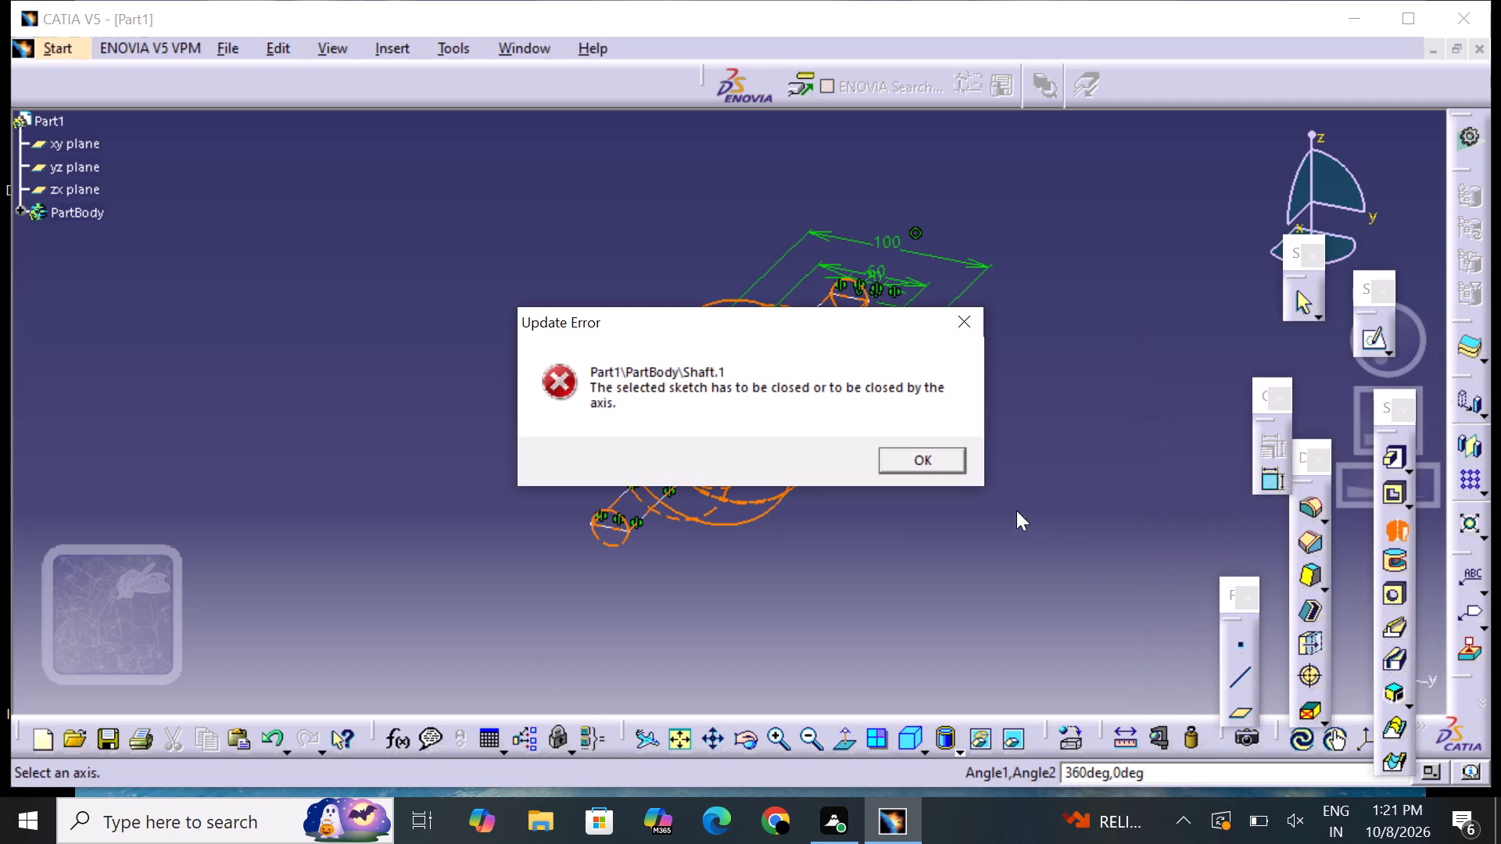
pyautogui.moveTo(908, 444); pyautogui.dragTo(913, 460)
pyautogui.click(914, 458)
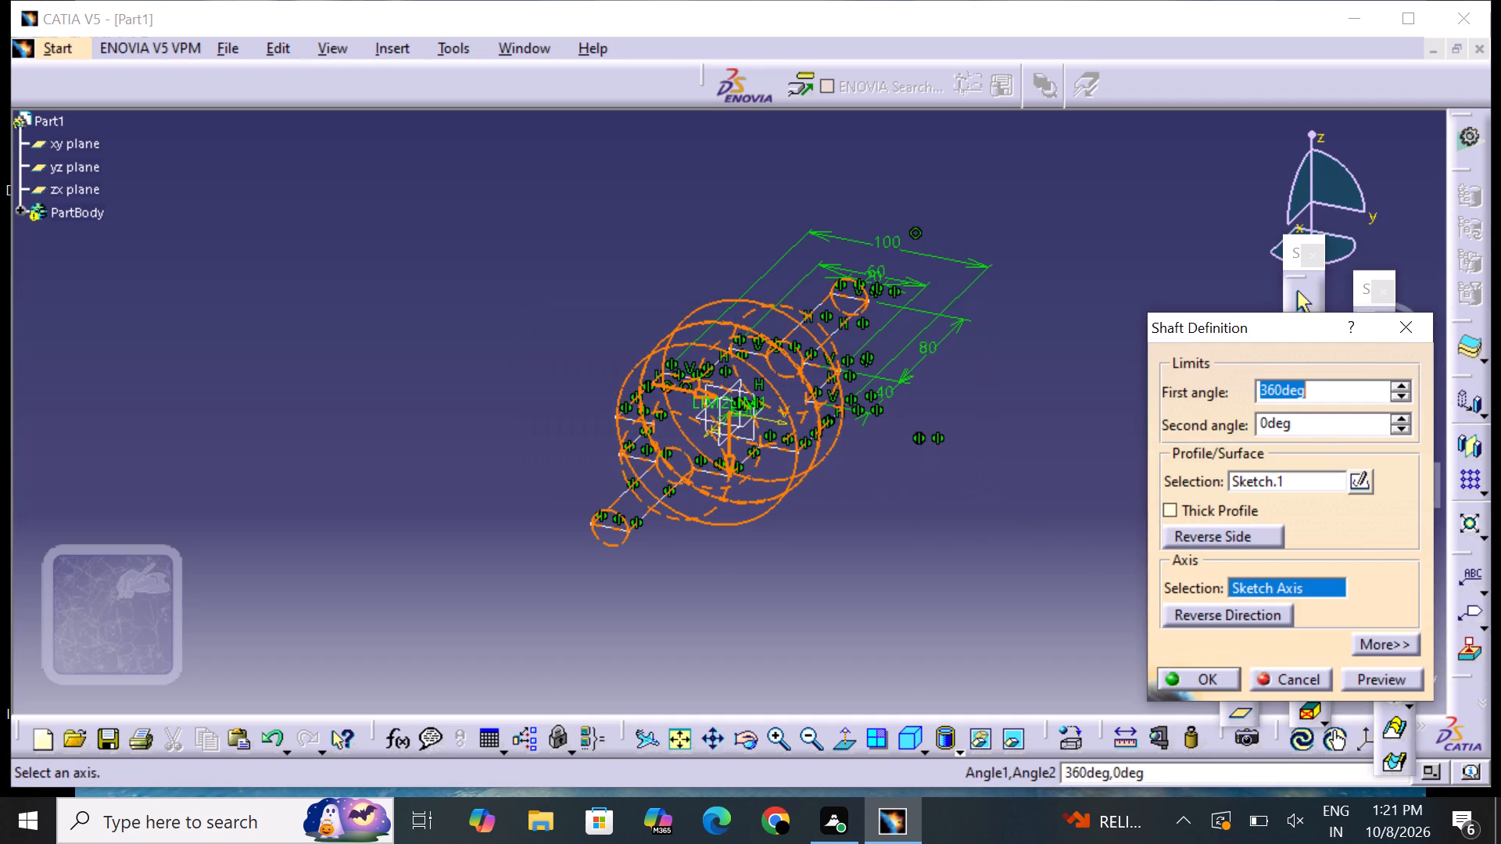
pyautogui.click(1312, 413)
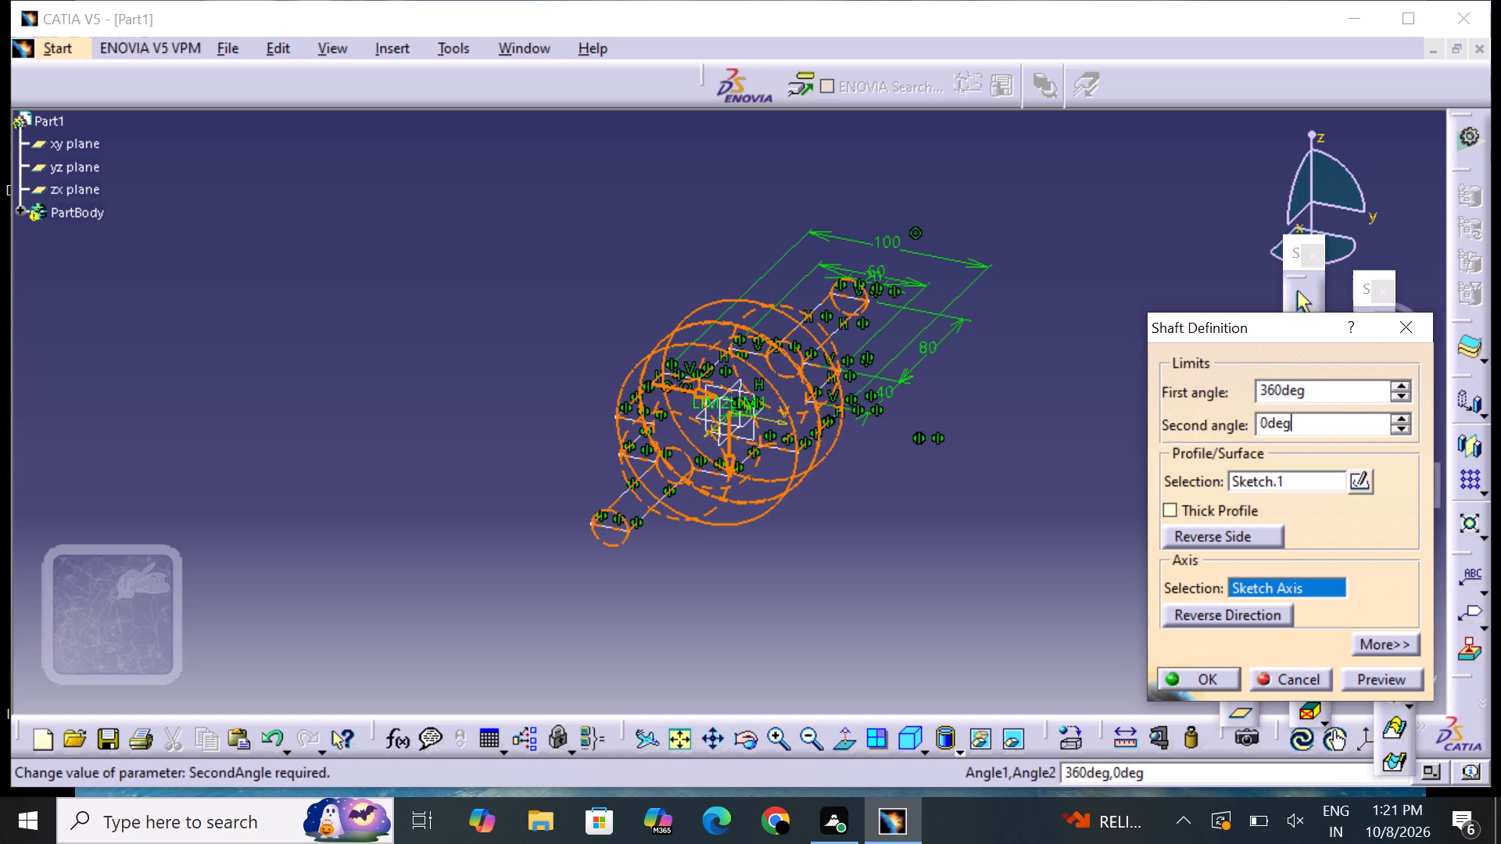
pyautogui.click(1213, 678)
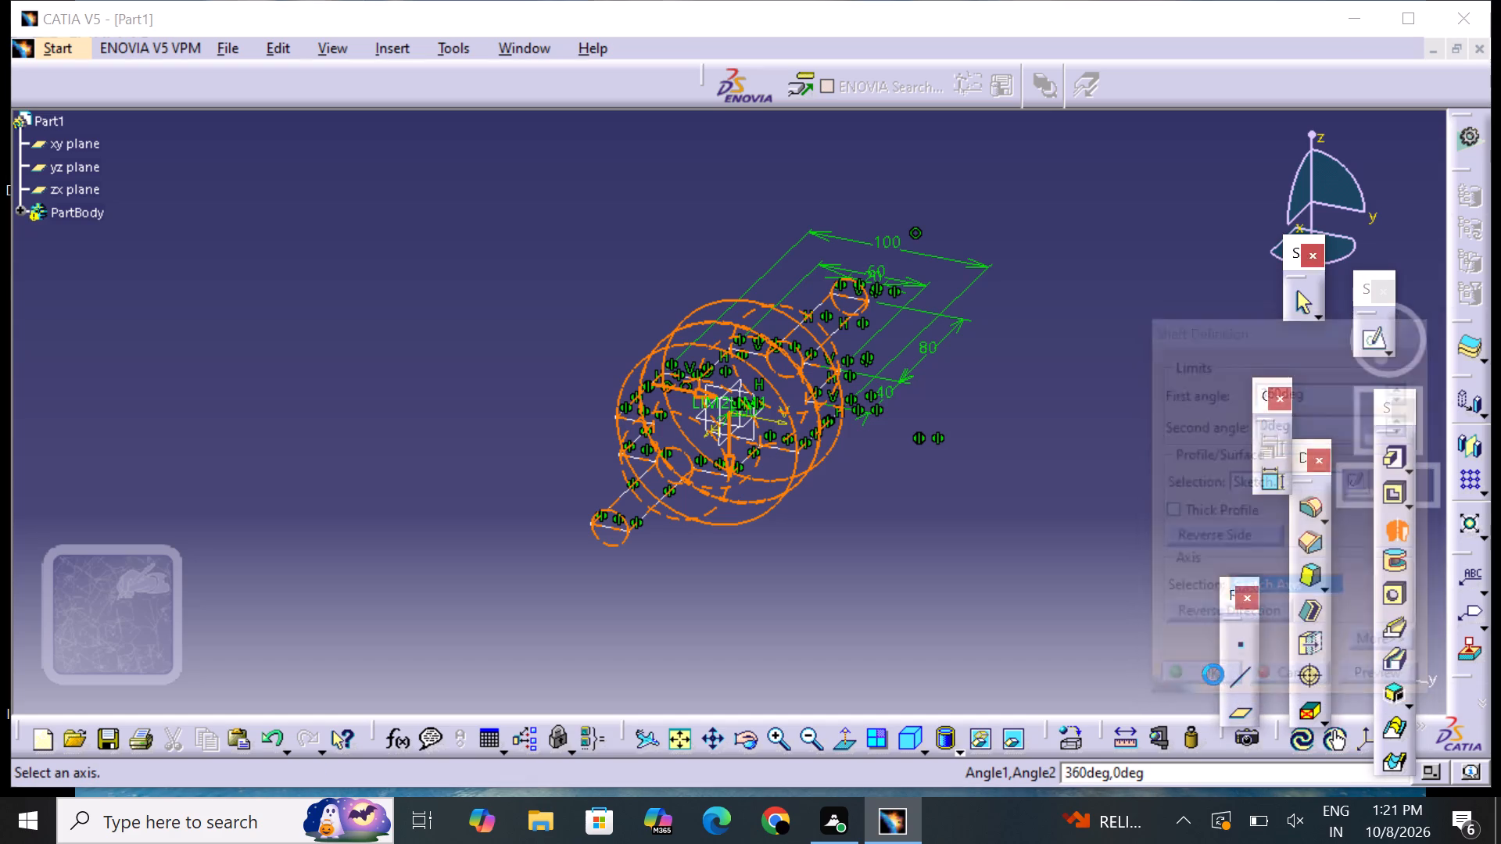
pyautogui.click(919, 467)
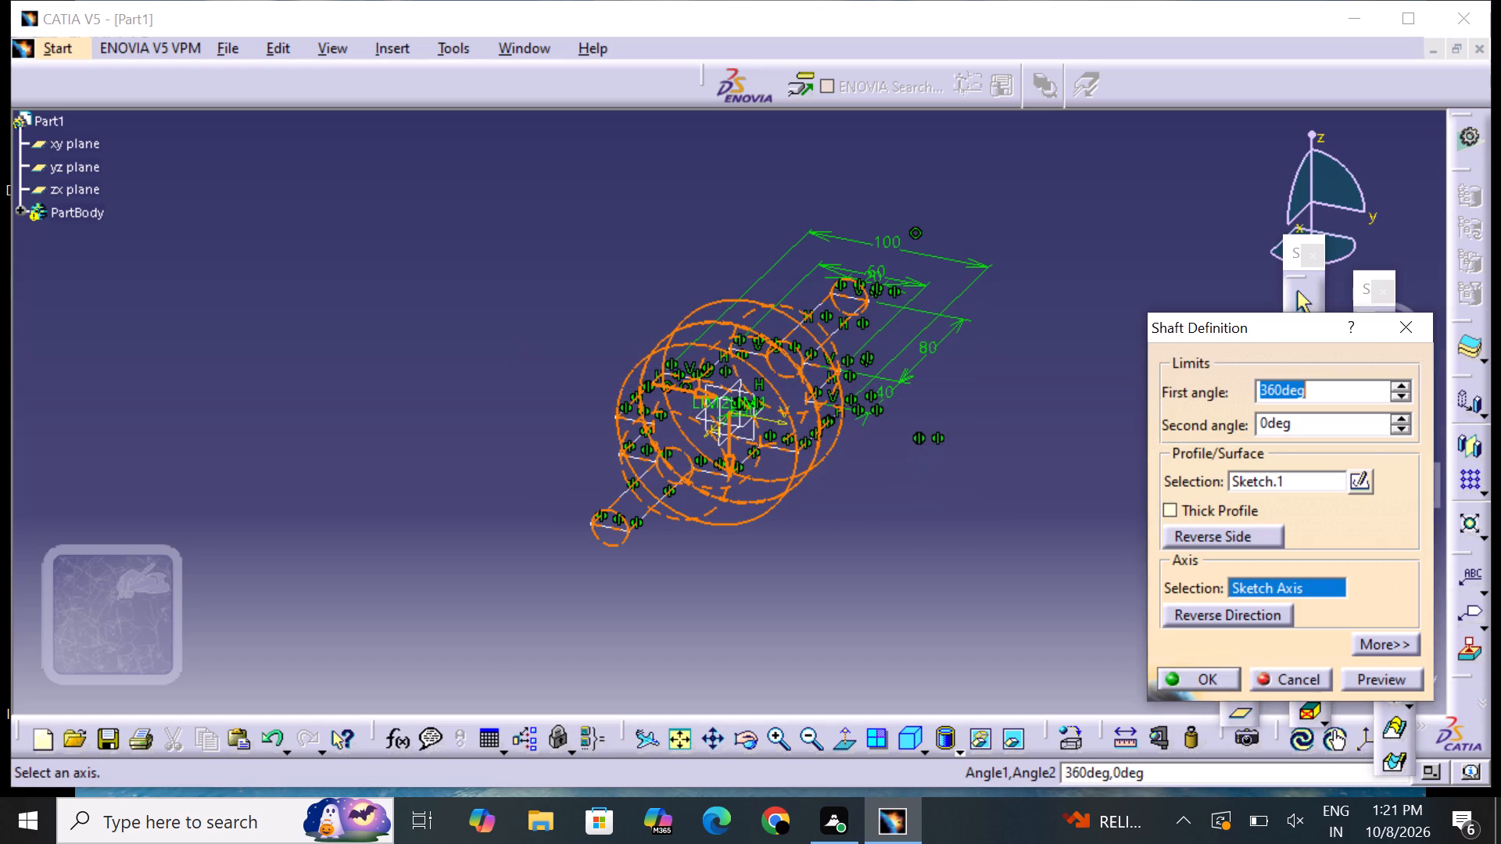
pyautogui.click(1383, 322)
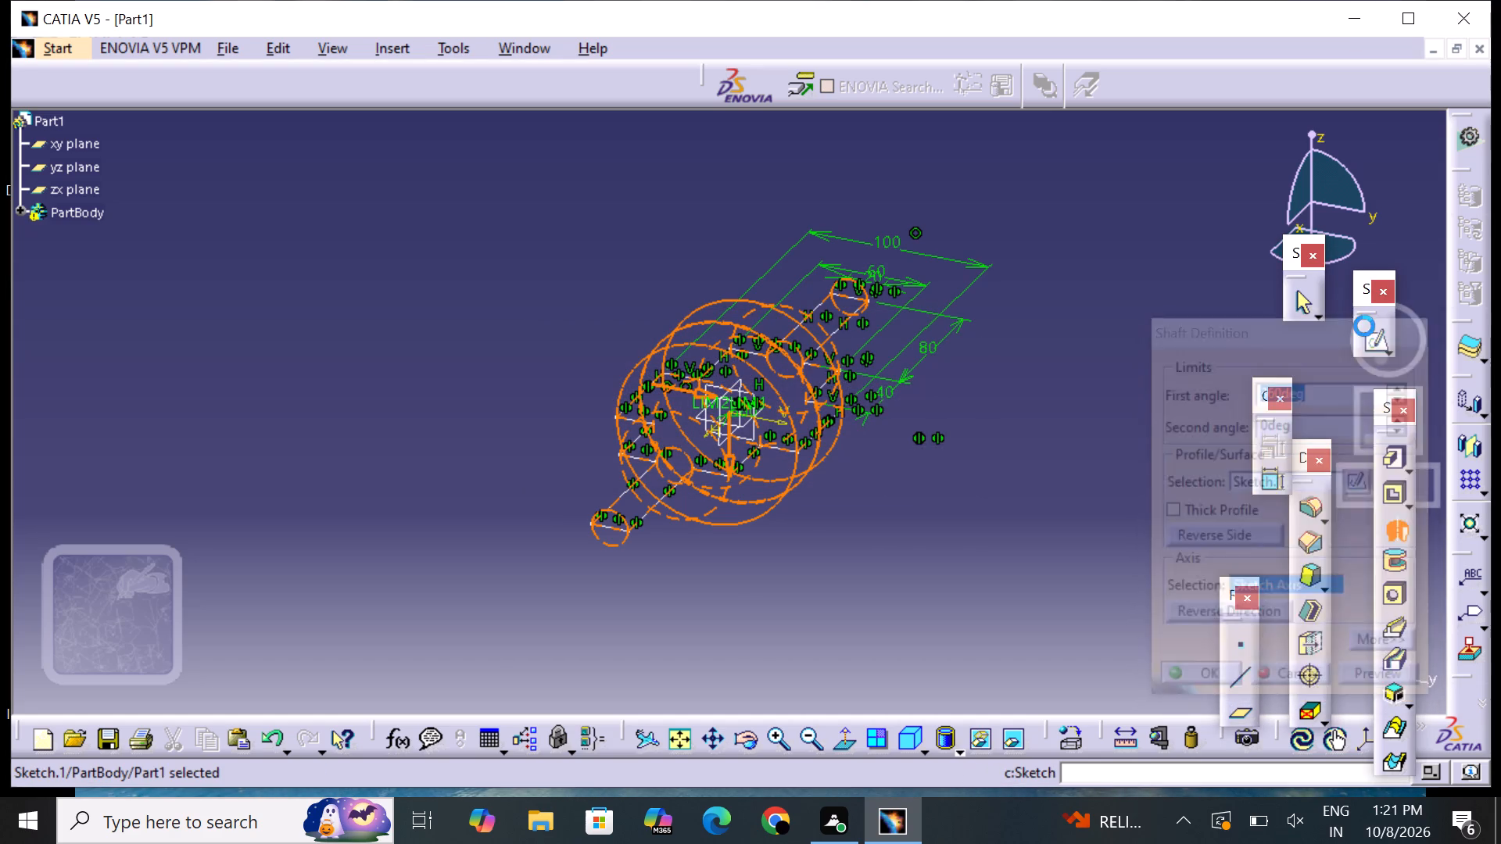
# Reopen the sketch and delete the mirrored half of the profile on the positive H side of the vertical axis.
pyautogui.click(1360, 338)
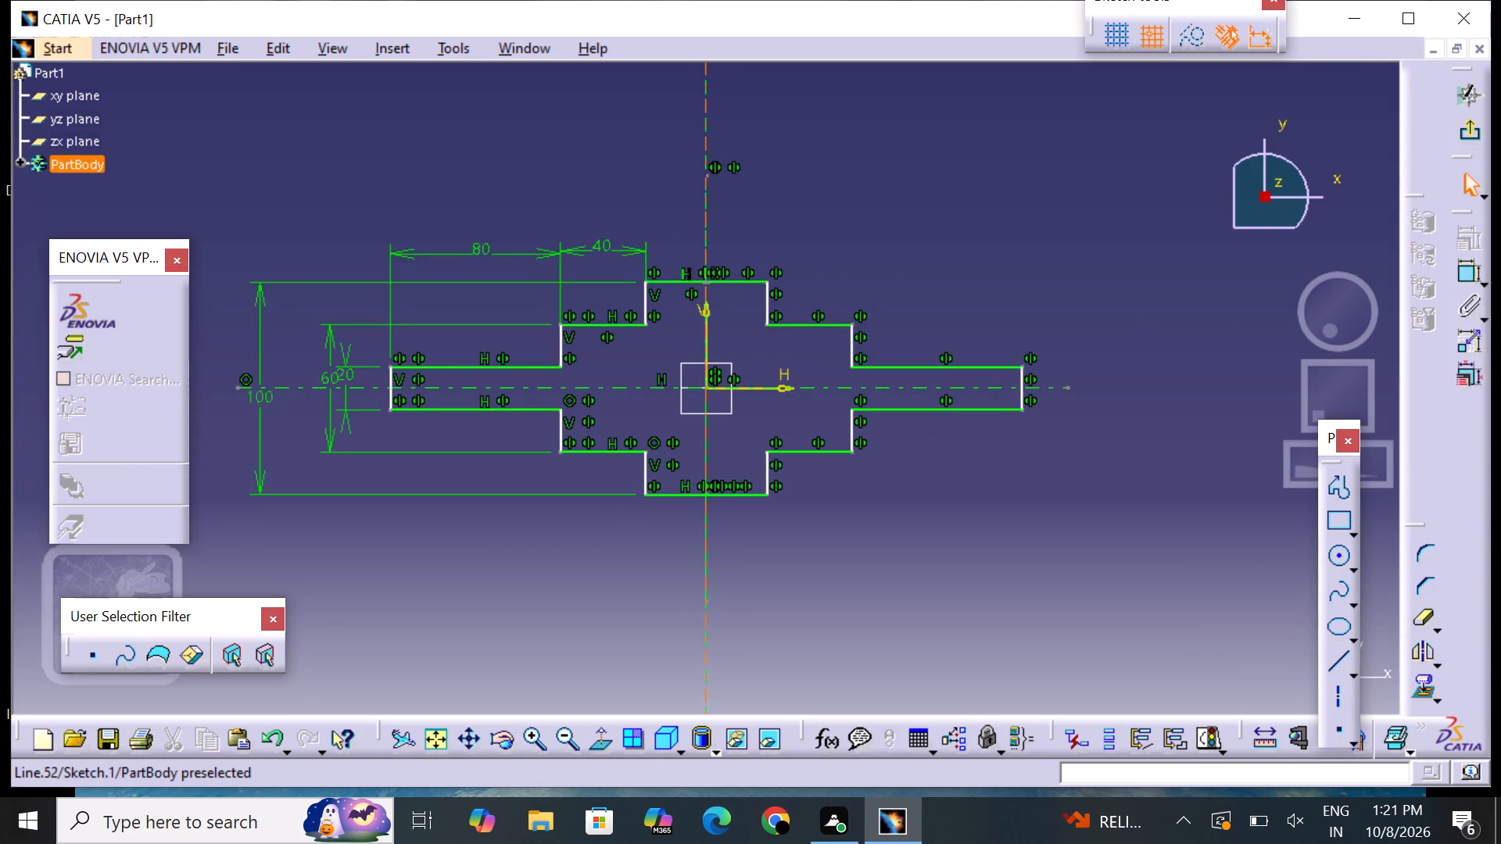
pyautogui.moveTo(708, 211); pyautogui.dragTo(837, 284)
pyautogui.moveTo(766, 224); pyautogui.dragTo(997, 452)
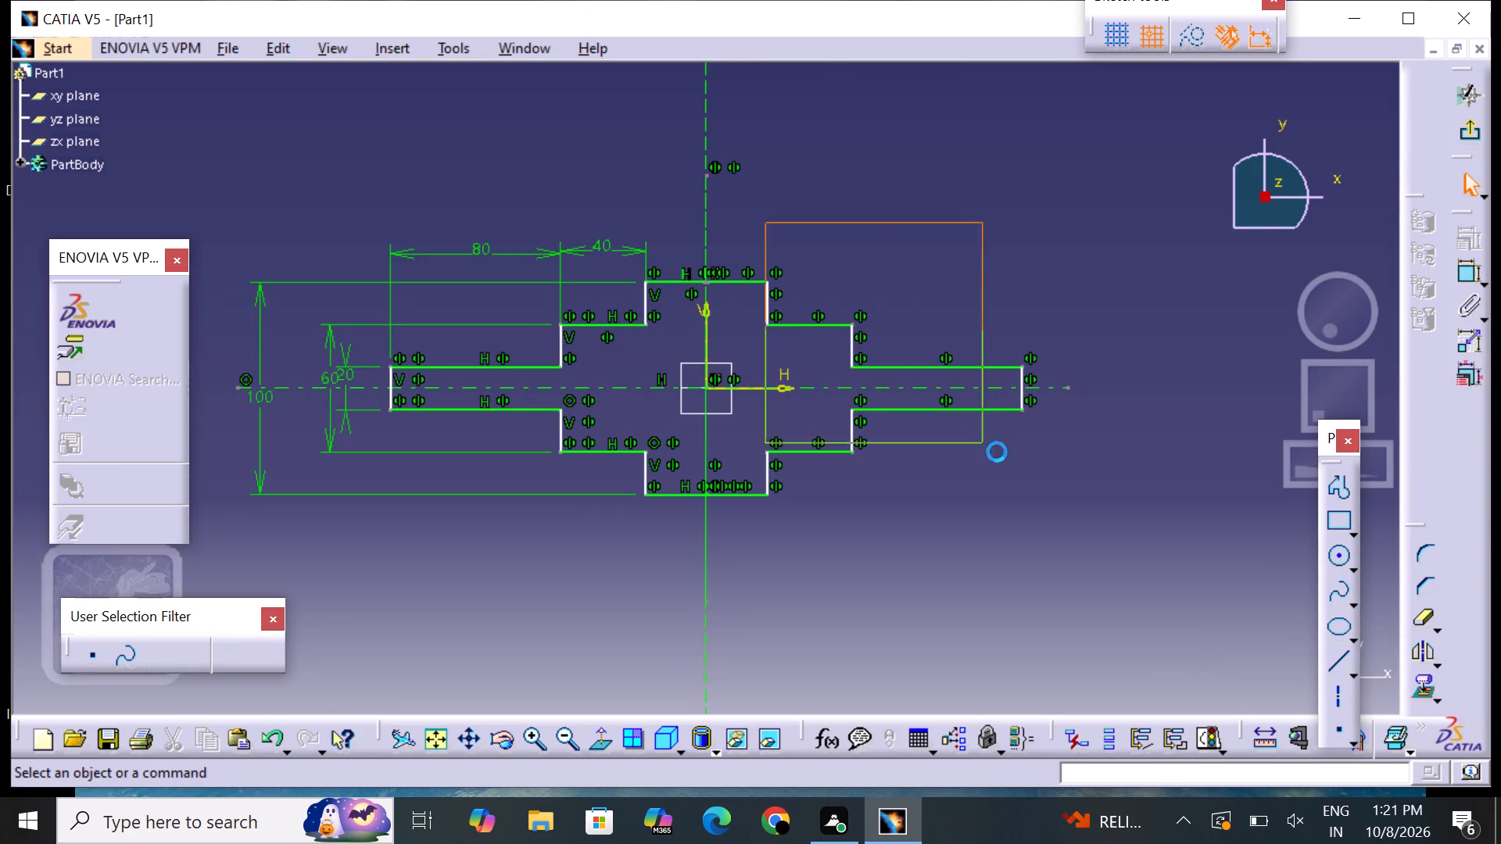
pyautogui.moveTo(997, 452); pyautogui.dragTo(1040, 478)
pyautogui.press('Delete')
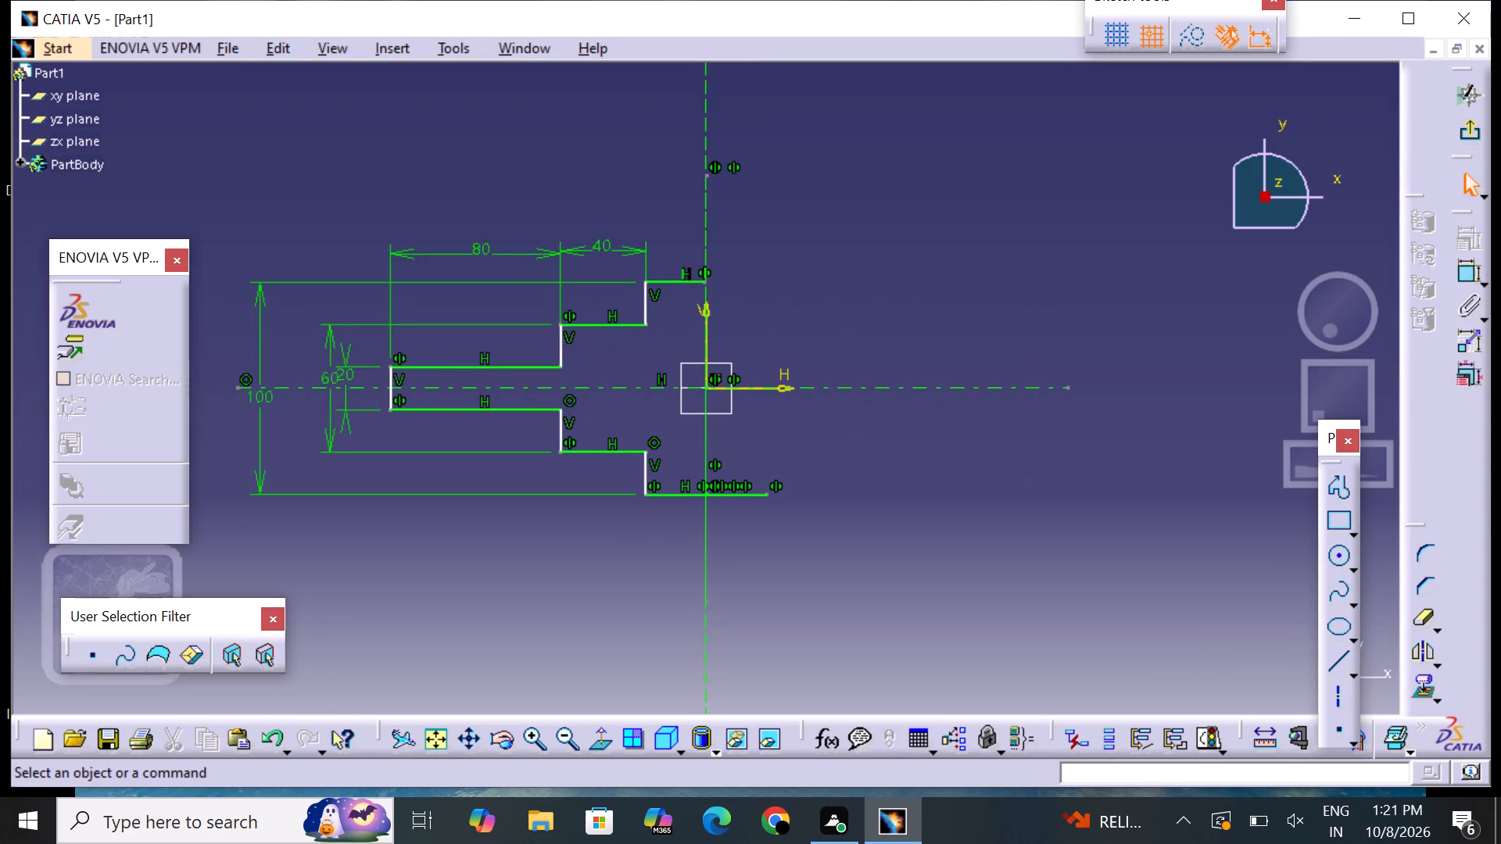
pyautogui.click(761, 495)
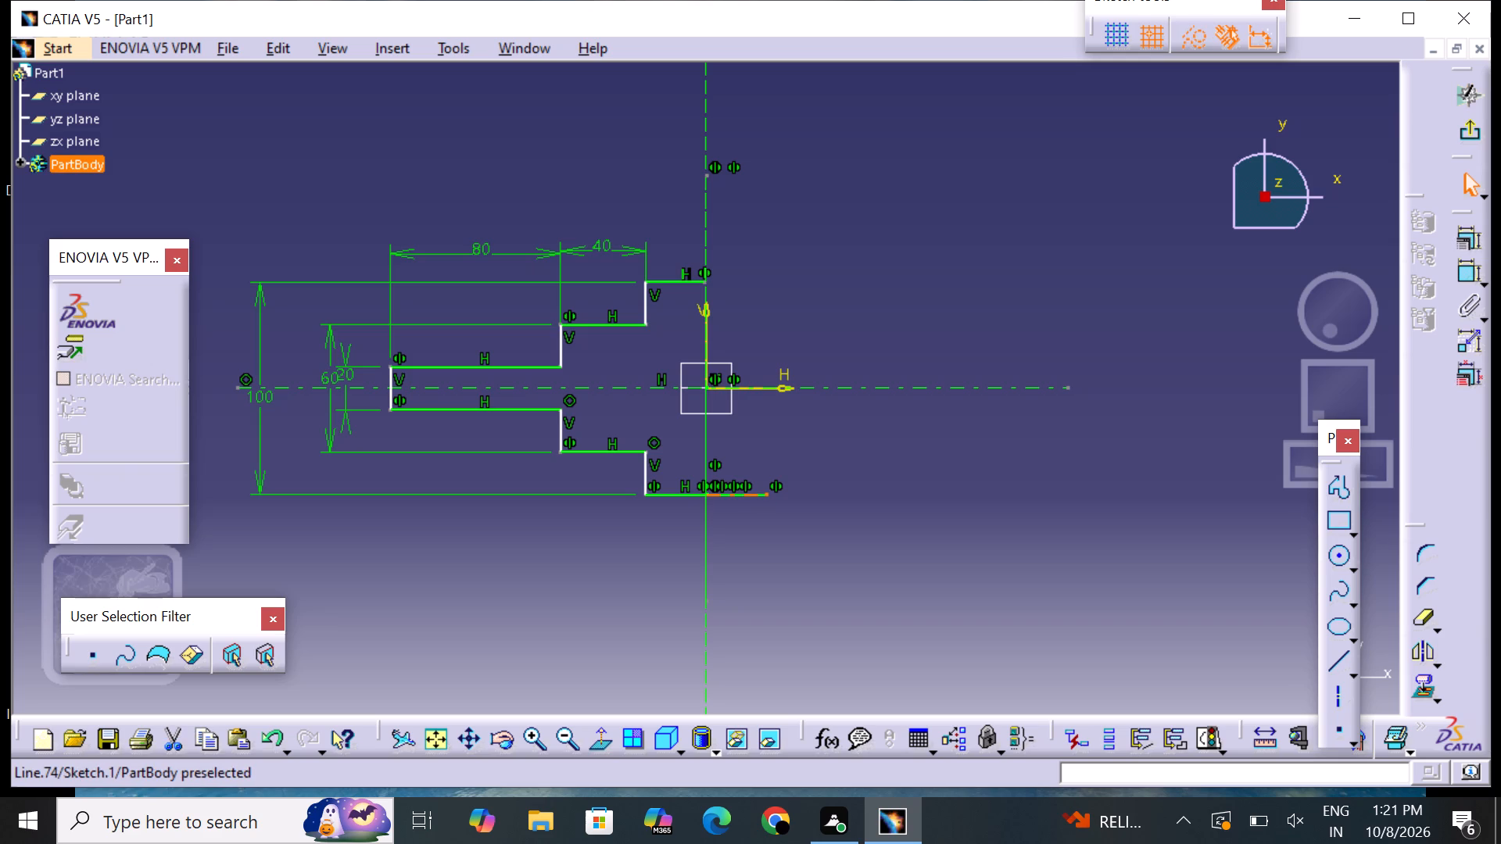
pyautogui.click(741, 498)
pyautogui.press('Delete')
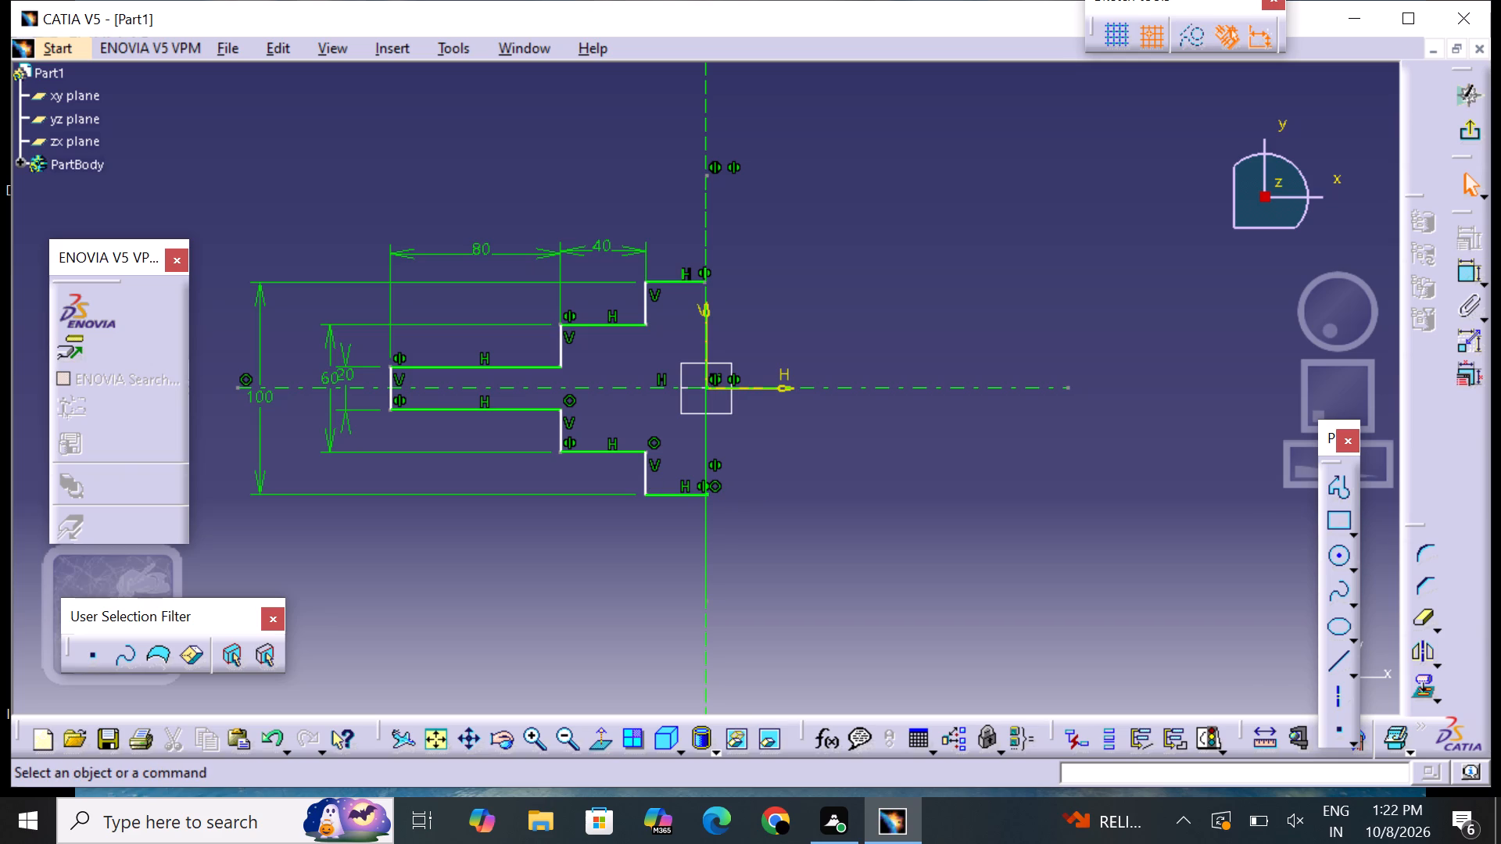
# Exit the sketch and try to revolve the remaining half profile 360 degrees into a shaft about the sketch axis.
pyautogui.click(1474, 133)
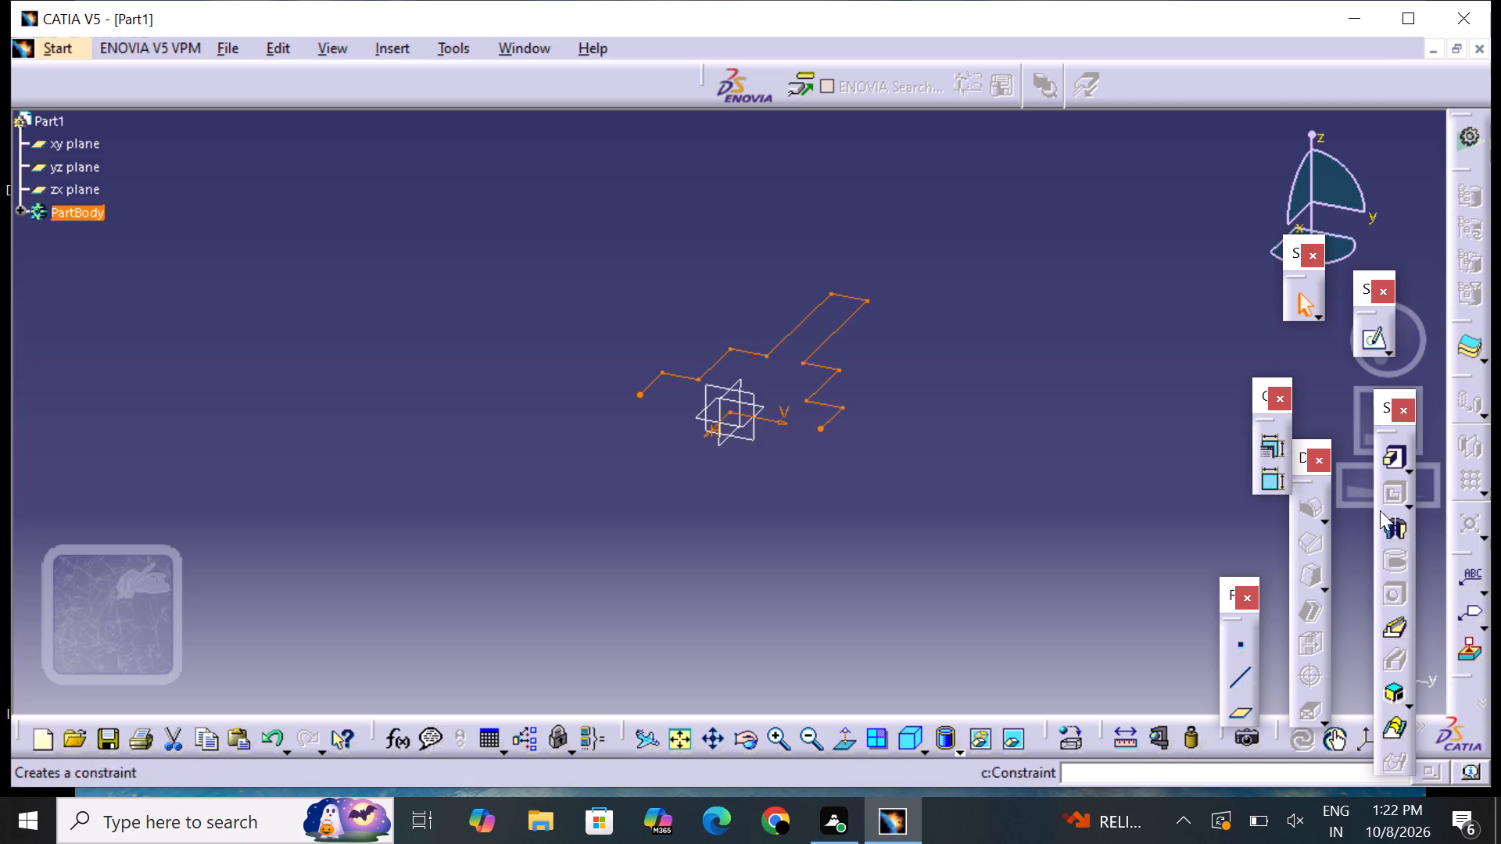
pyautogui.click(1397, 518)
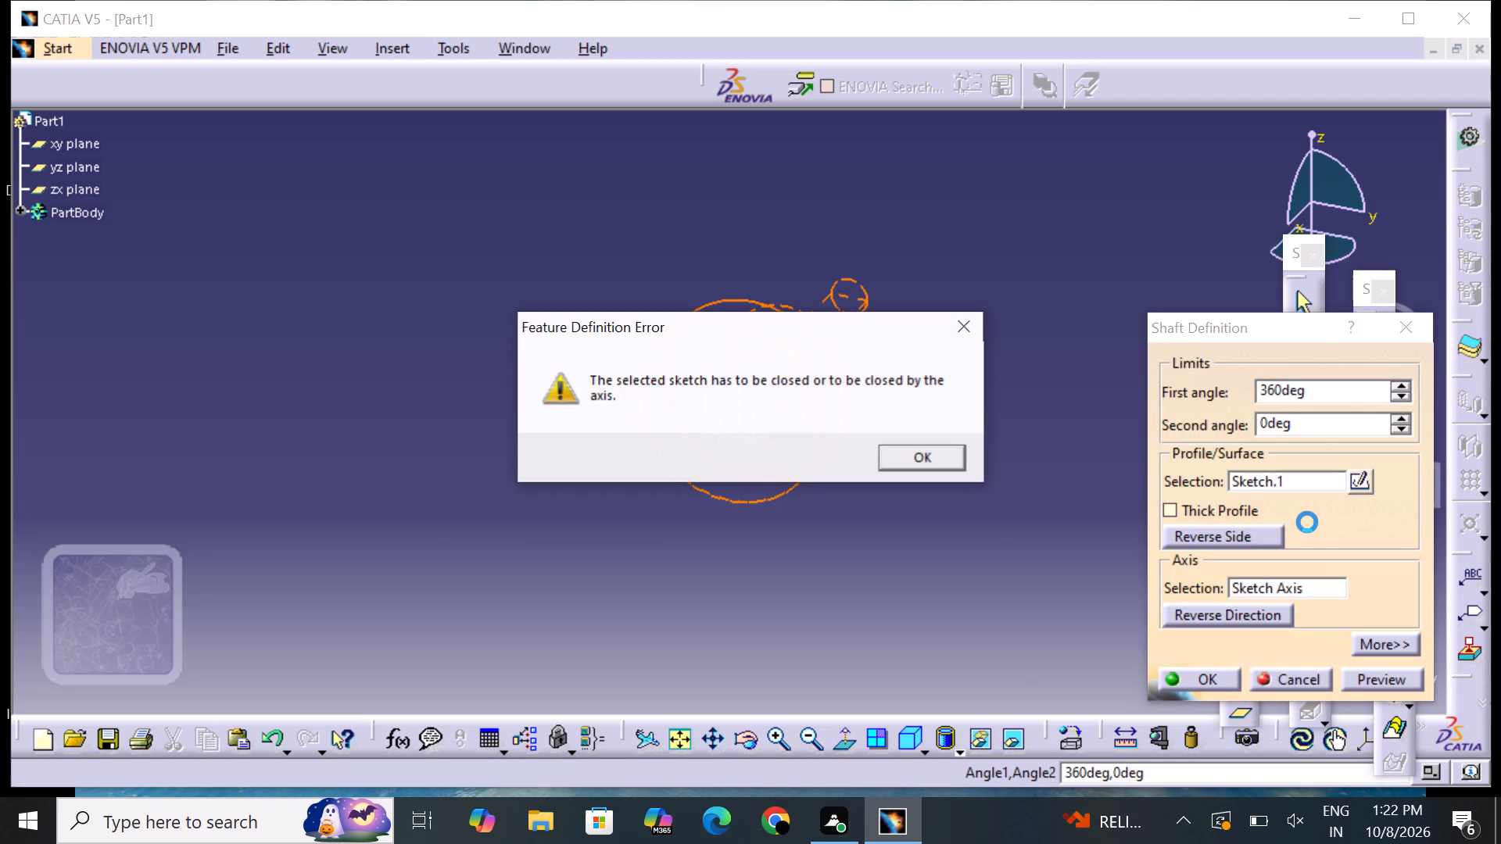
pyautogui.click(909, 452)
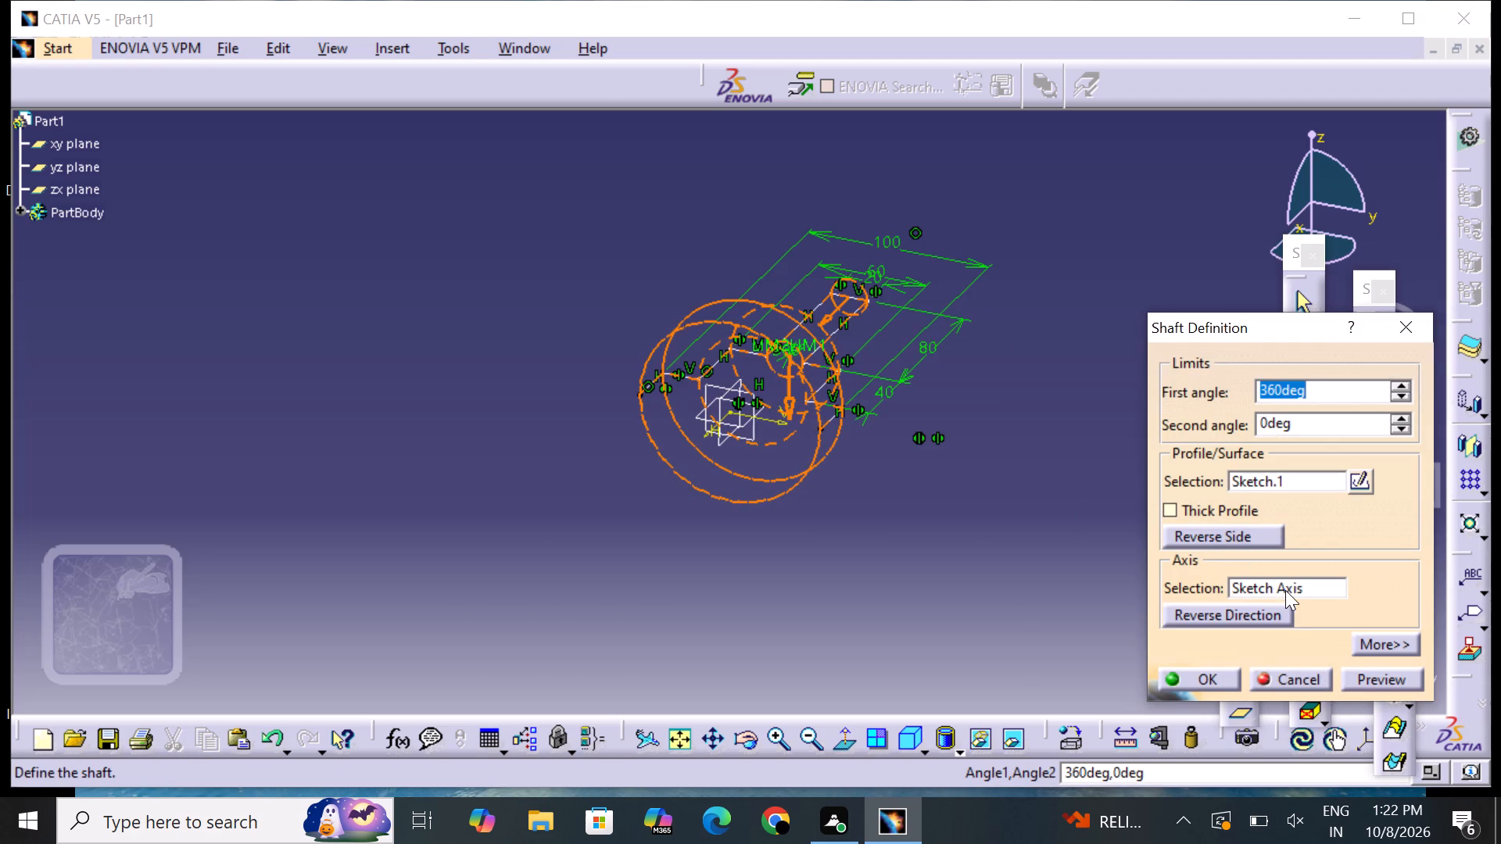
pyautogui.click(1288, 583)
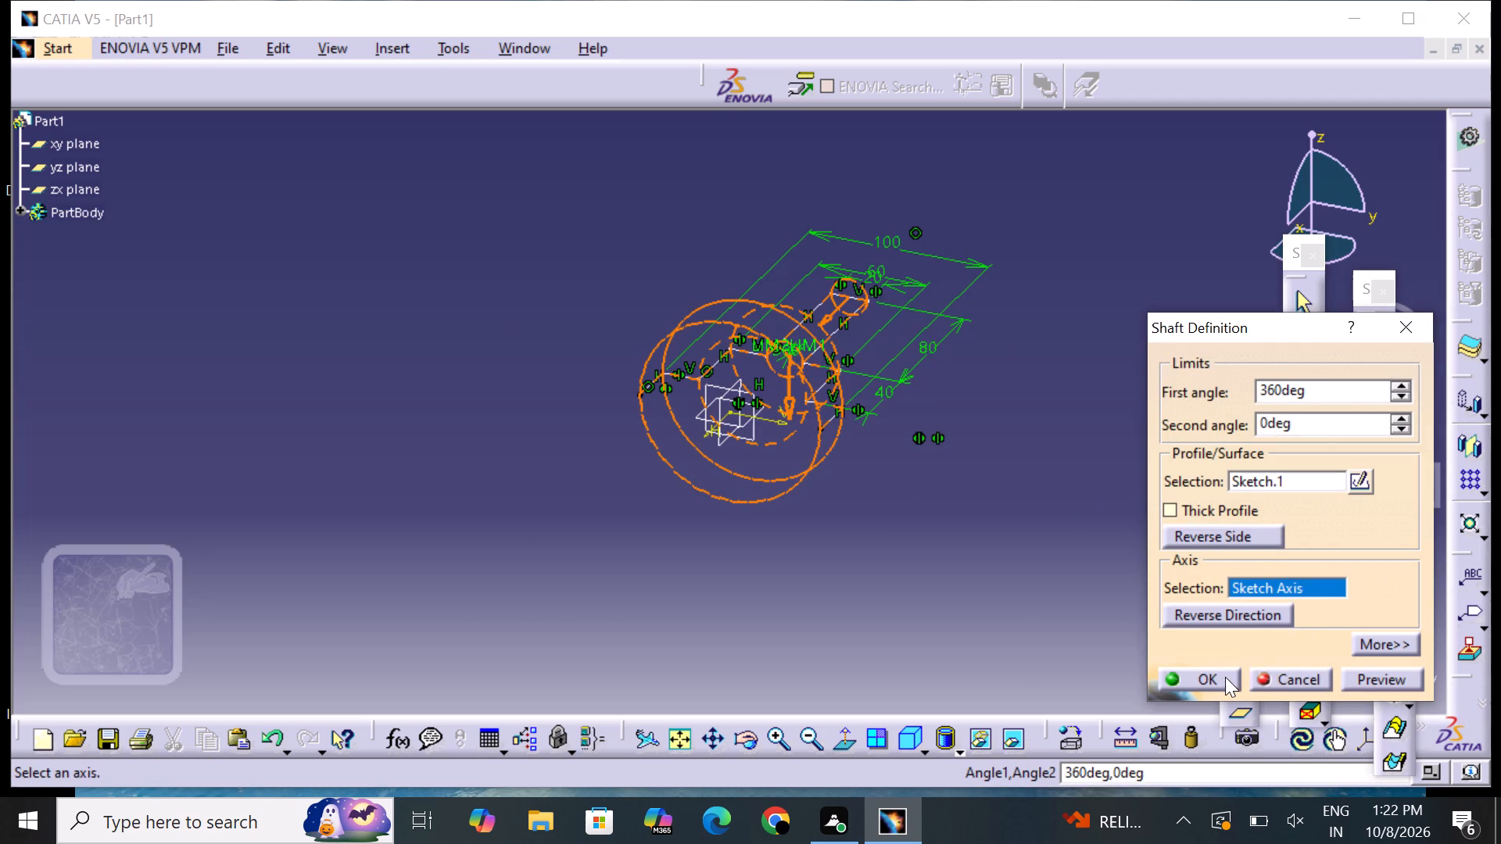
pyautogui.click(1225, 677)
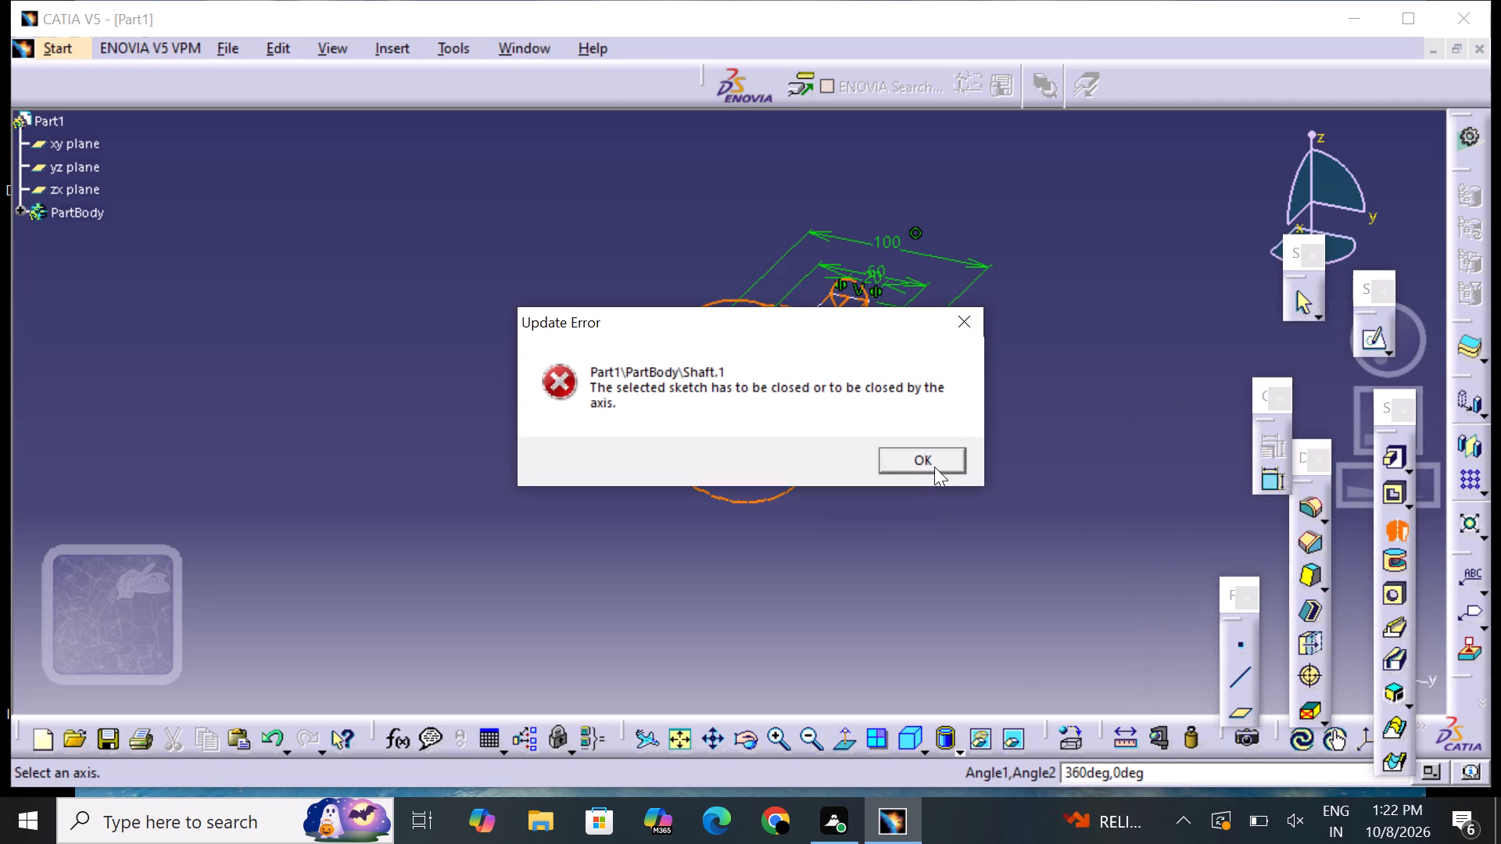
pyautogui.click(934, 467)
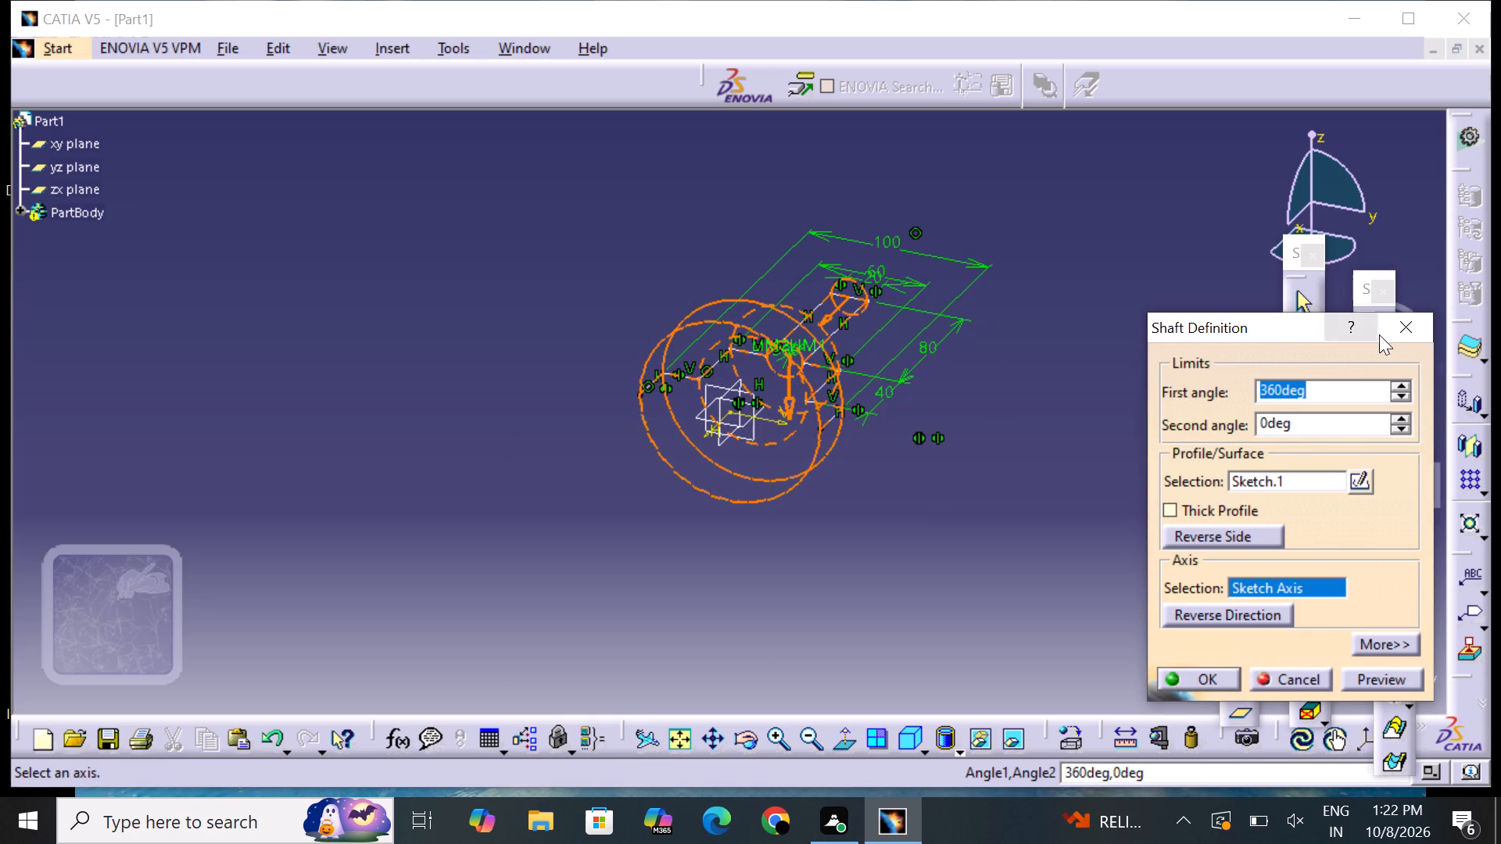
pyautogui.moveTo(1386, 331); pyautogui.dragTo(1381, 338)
# Reopen the sketch and close the half profile's open end along the vertical axis with a line from (0, 50) to (0, -50).
pyautogui.click(1369, 355)
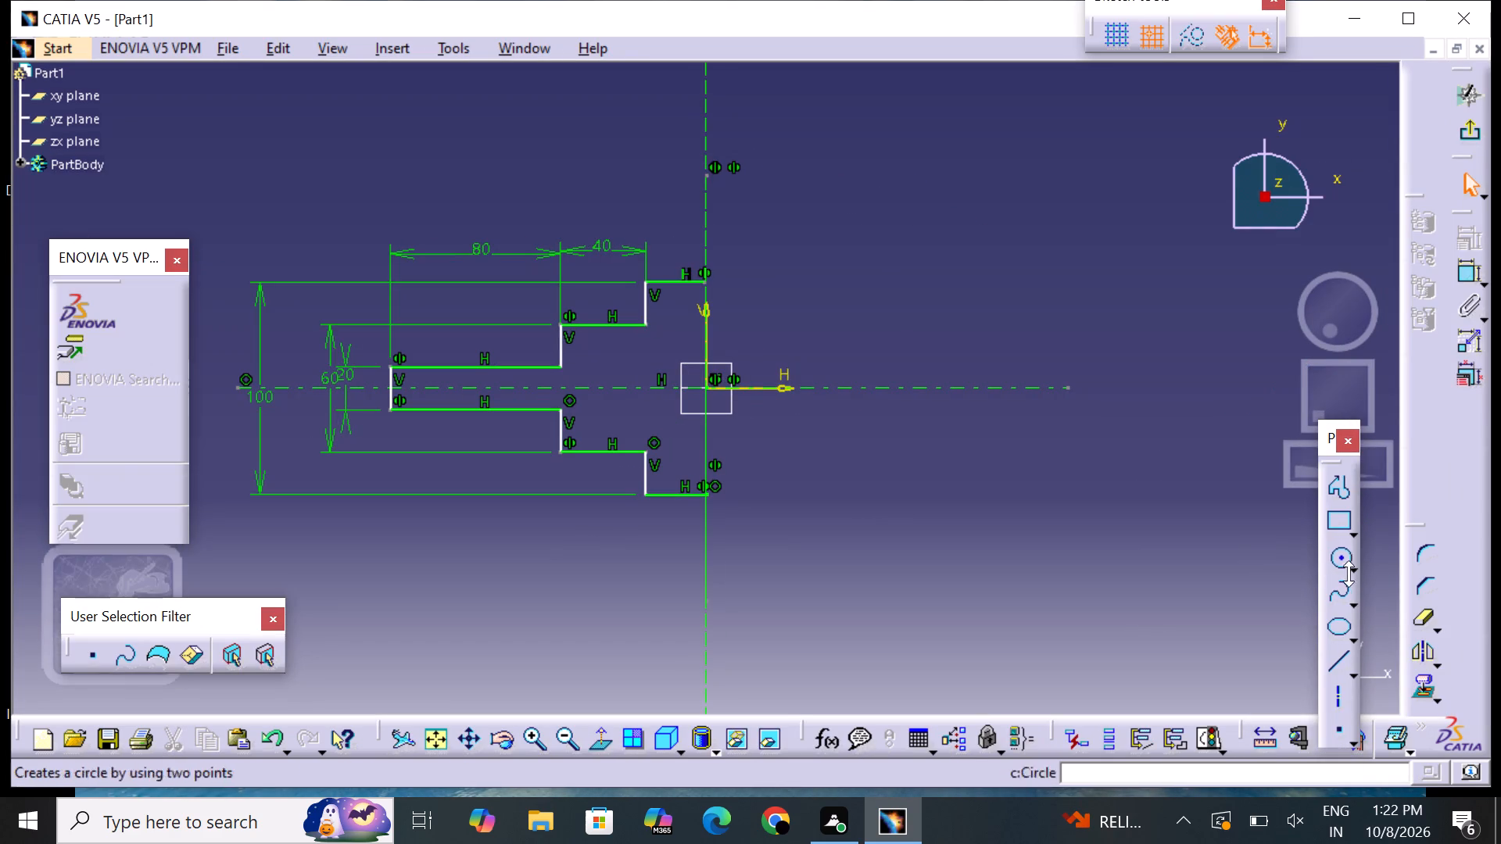
pyautogui.click(1333, 481)
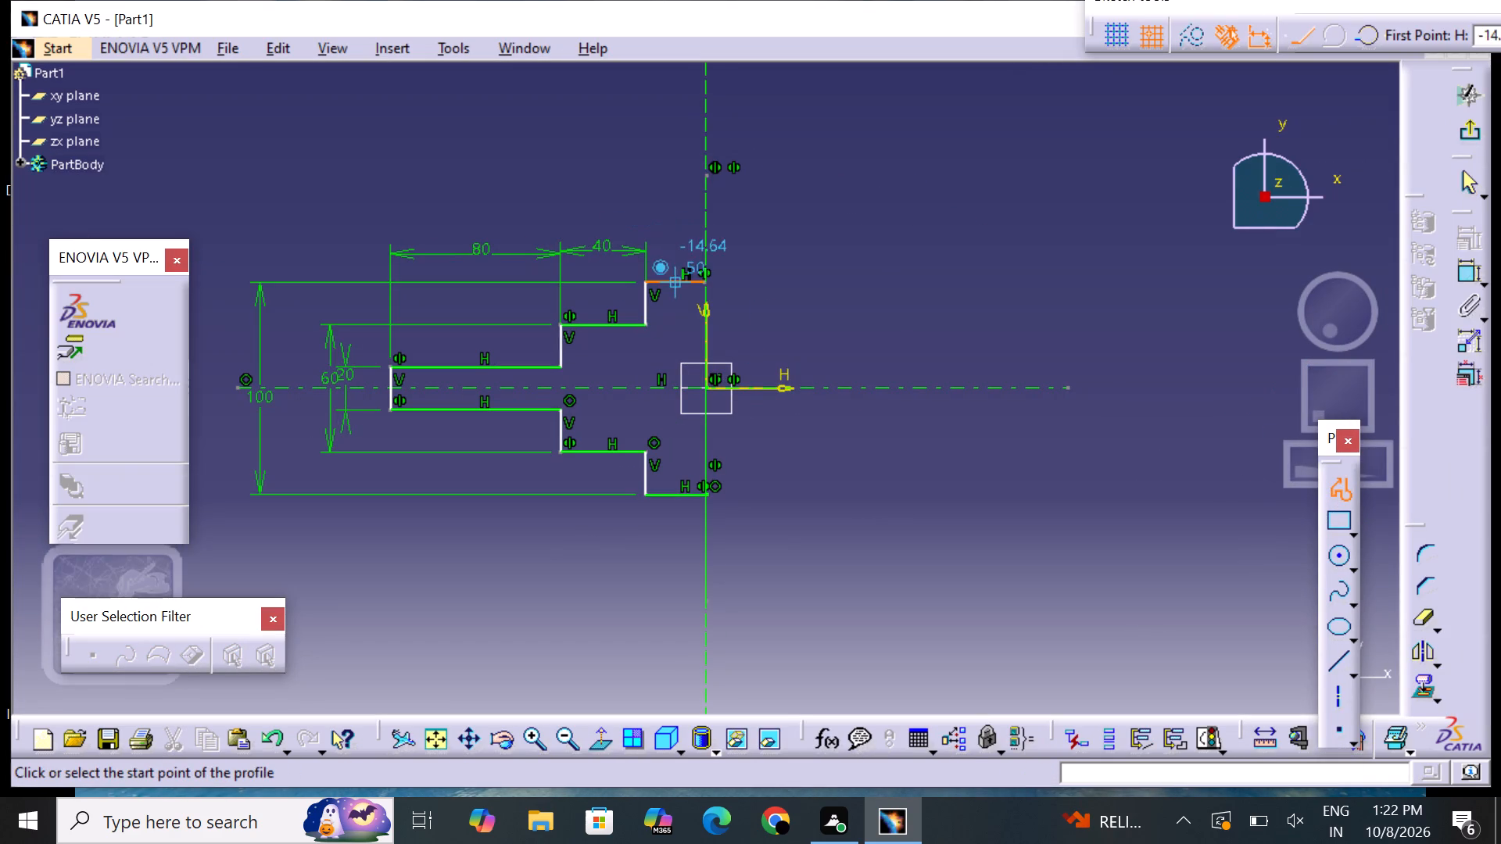
pyautogui.moveTo(707, 281); pyautogui.dragTo(705, 289)
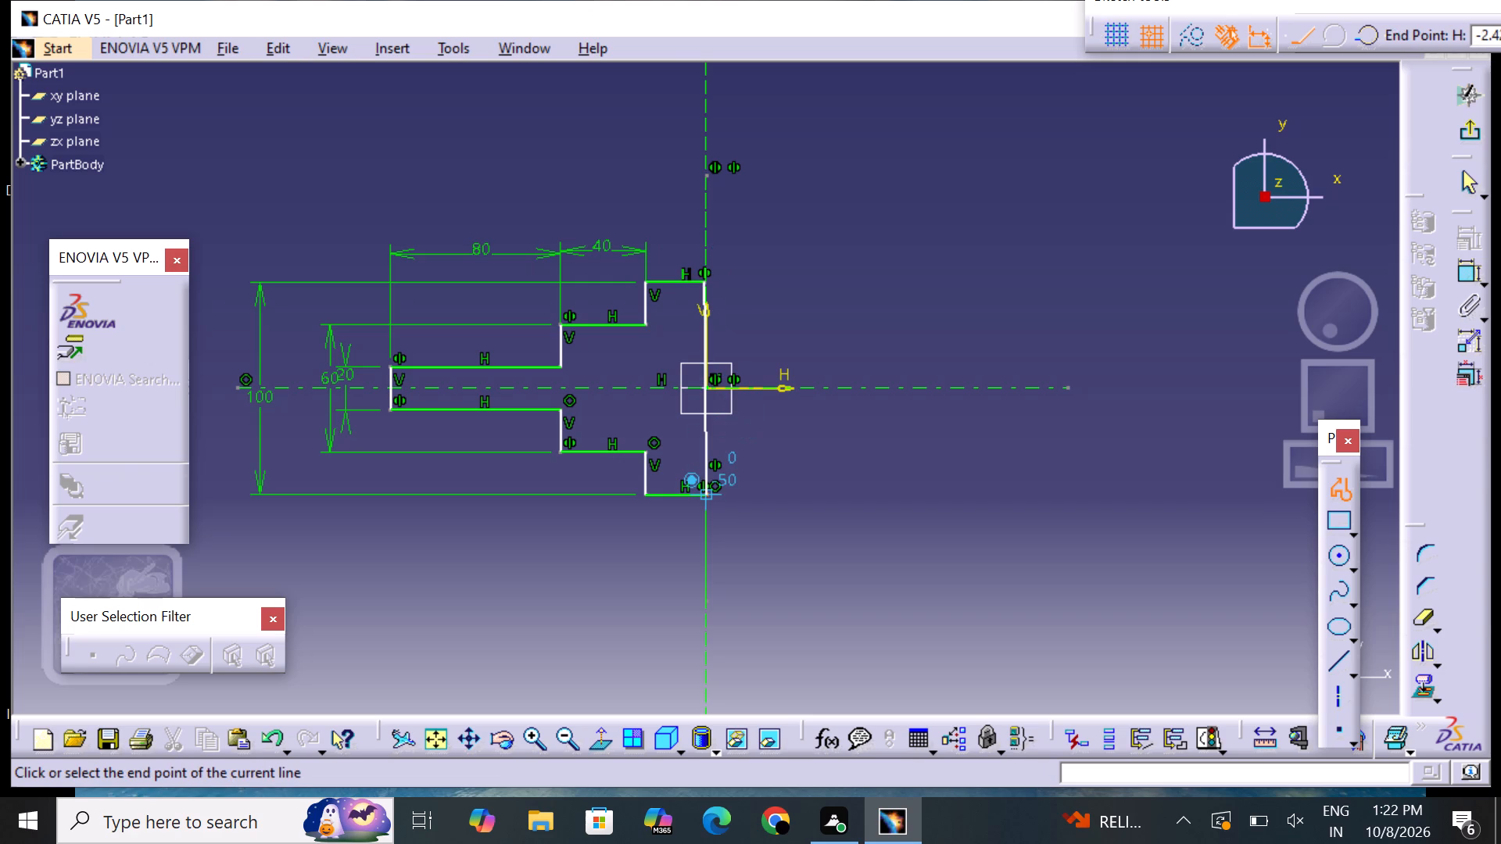
pyautogui.click(706, 493)
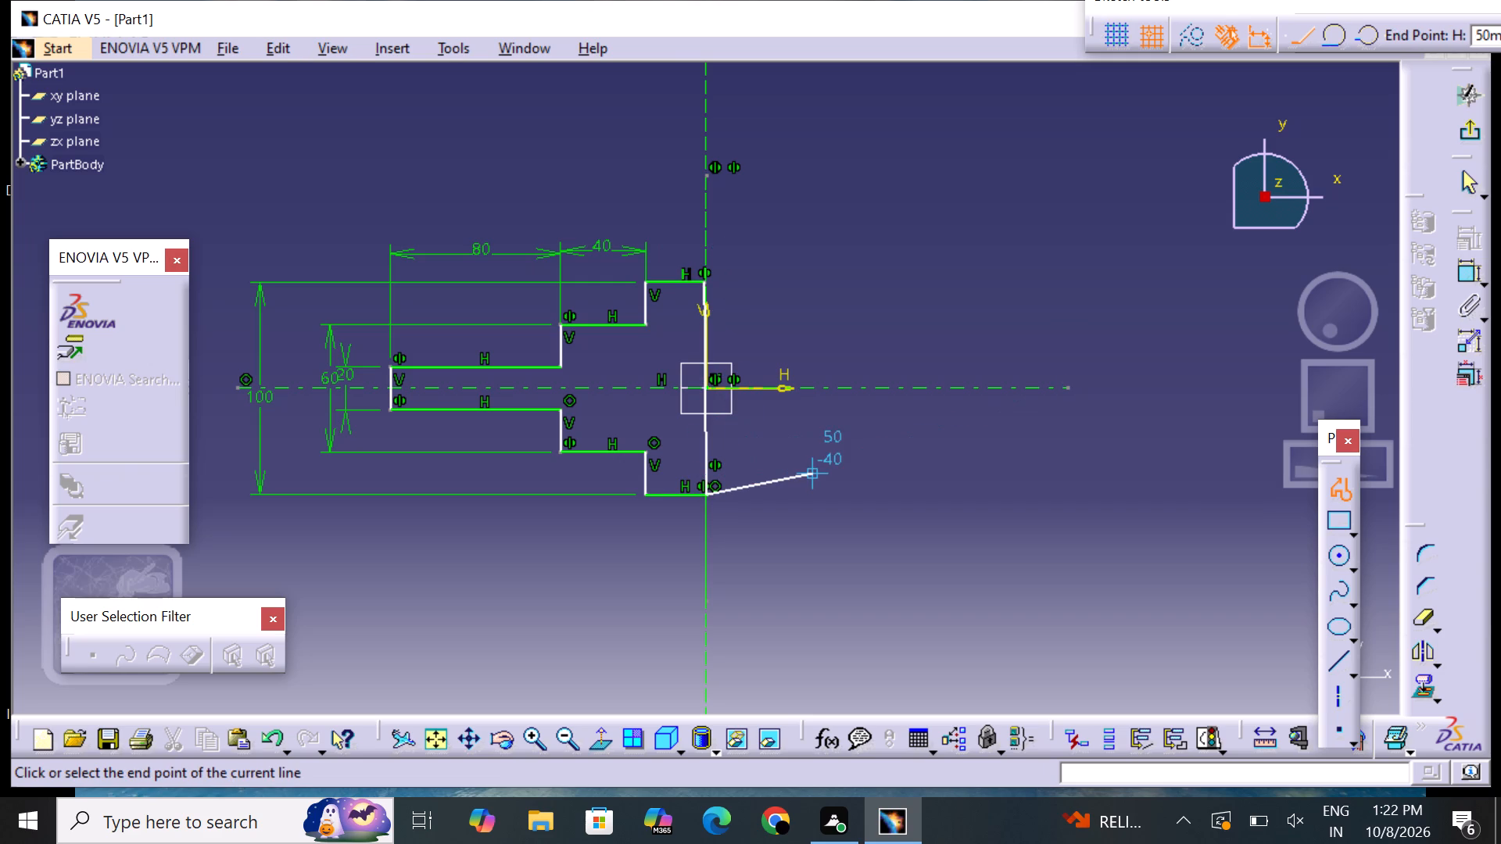
pyautogui.press('Escape')
pyautogui.press('Escape')
pyautogui.press('Escape')
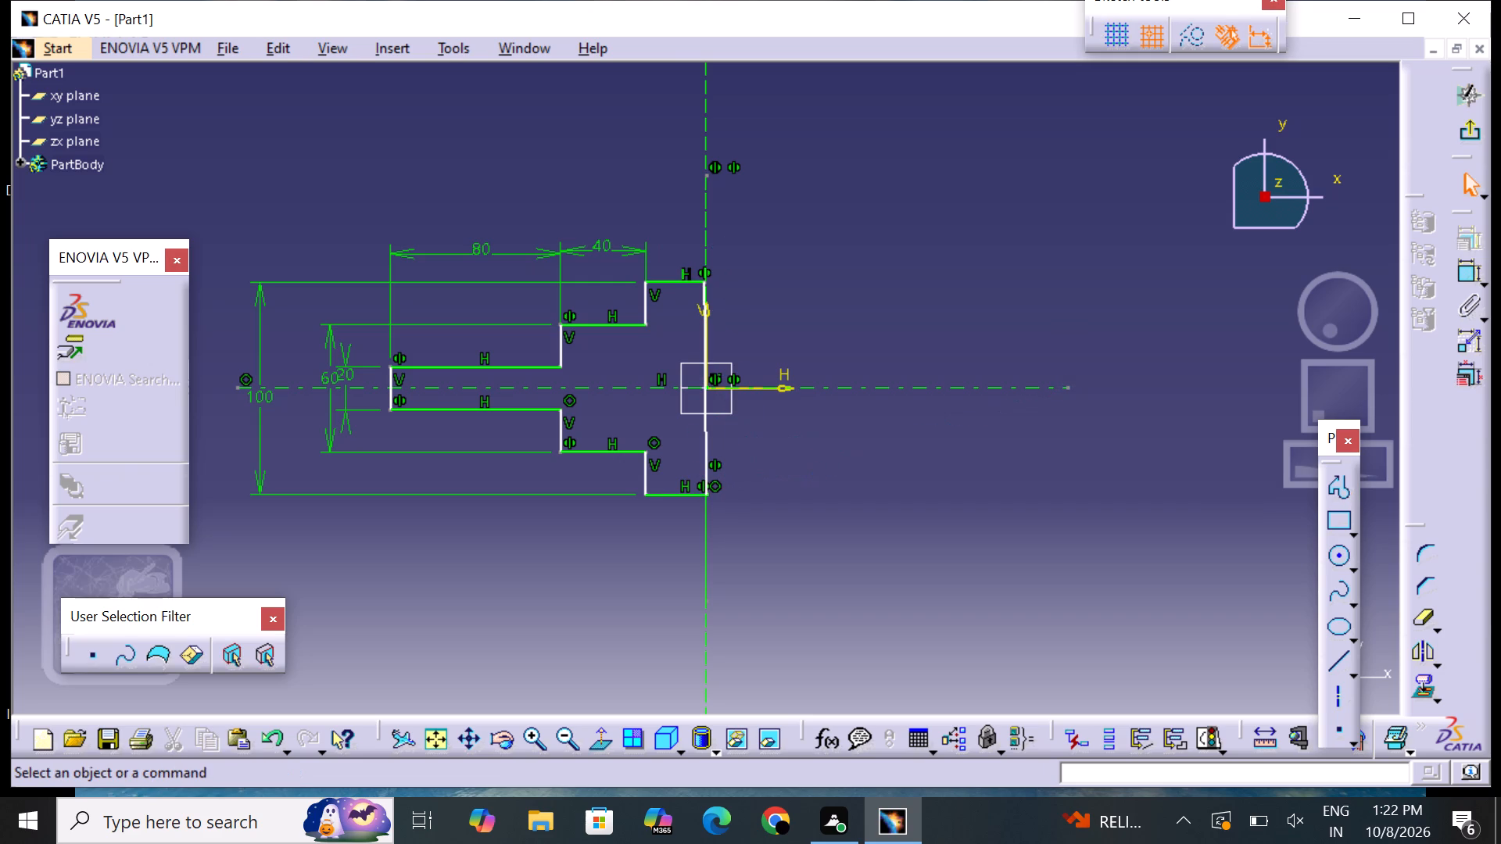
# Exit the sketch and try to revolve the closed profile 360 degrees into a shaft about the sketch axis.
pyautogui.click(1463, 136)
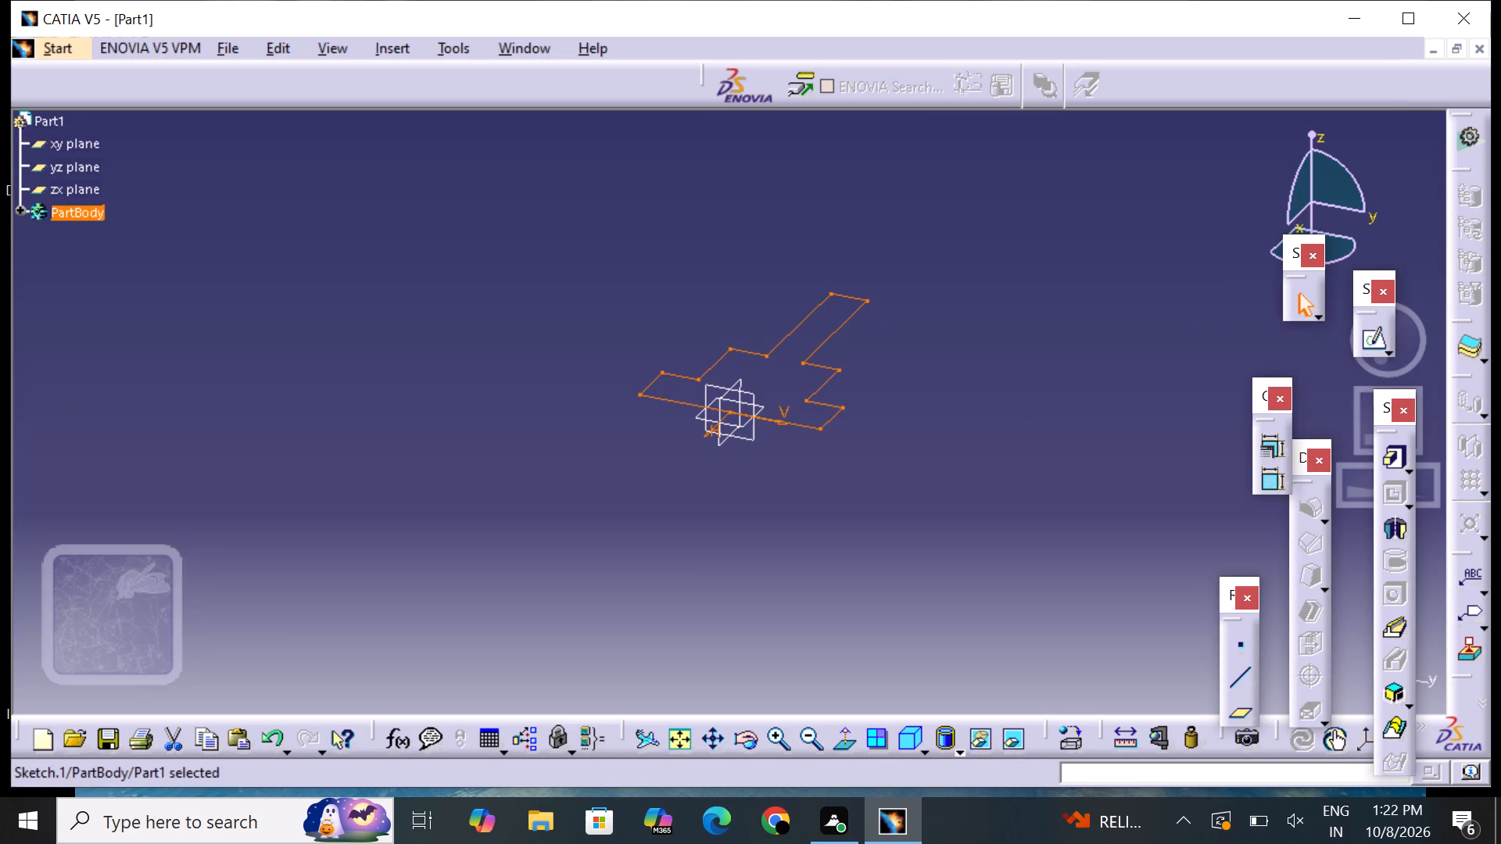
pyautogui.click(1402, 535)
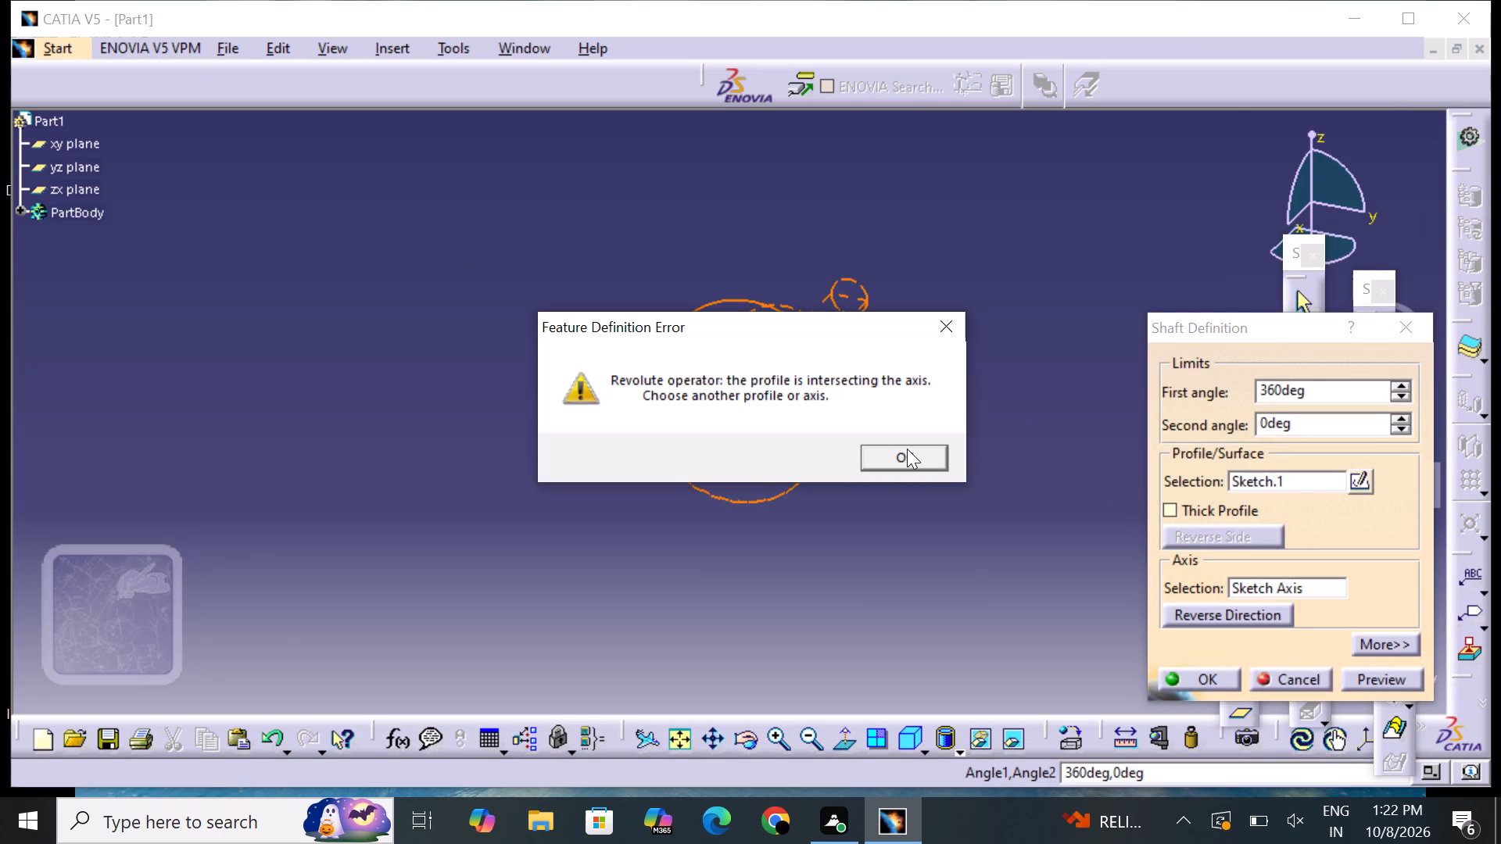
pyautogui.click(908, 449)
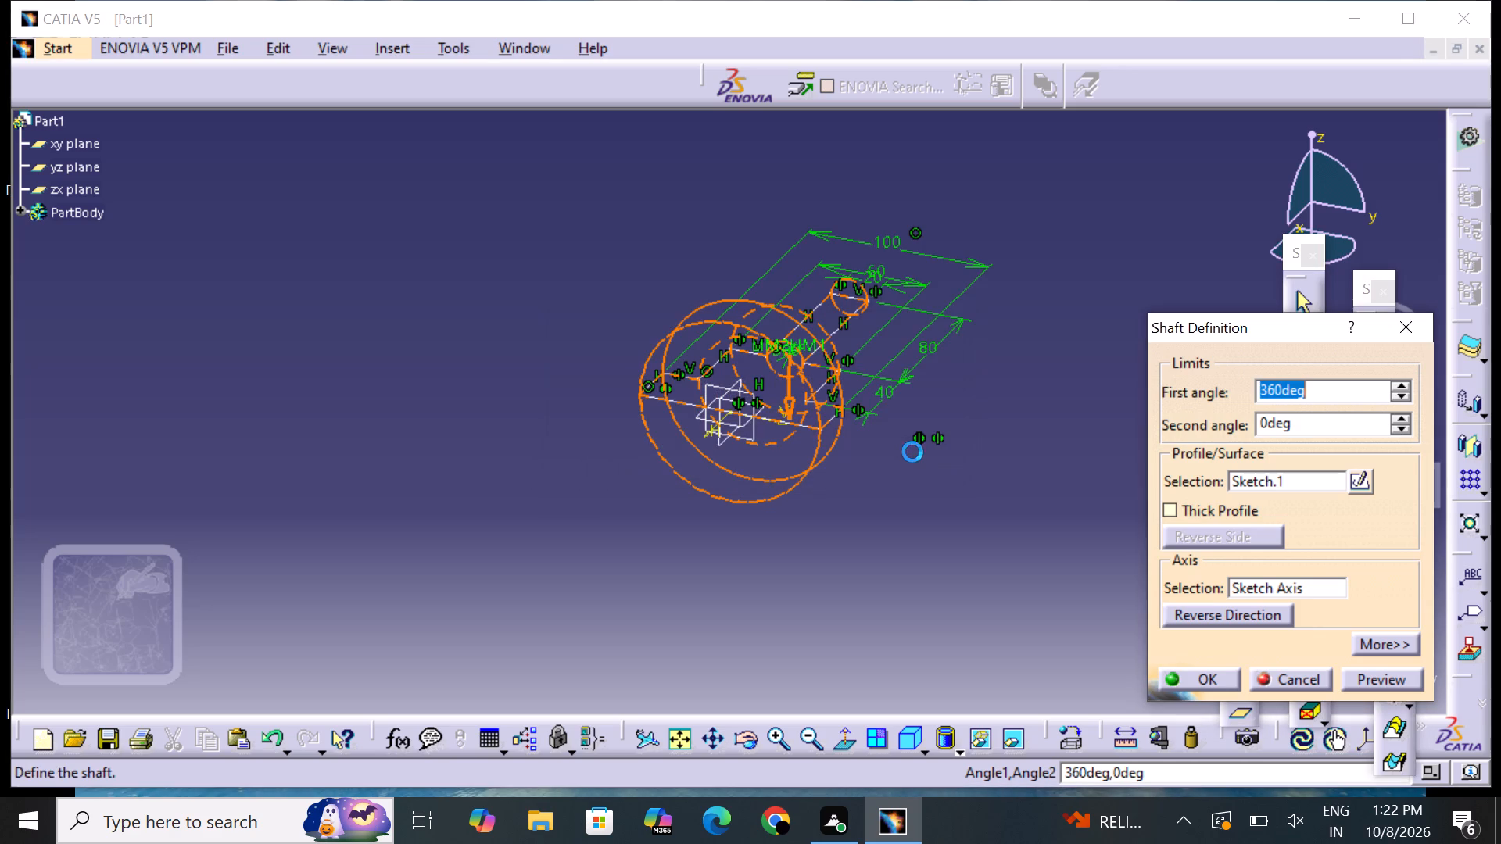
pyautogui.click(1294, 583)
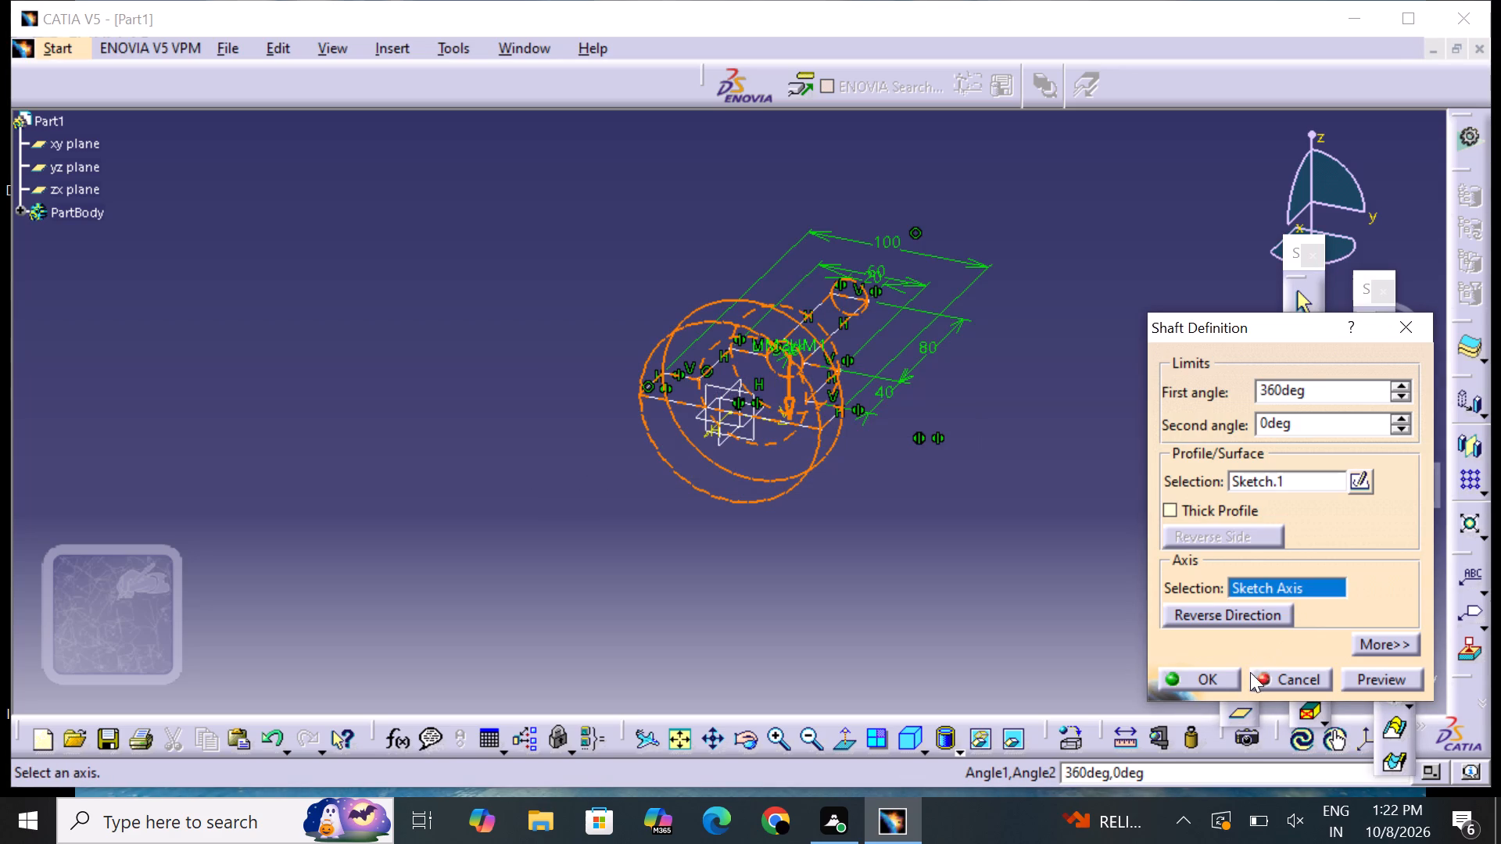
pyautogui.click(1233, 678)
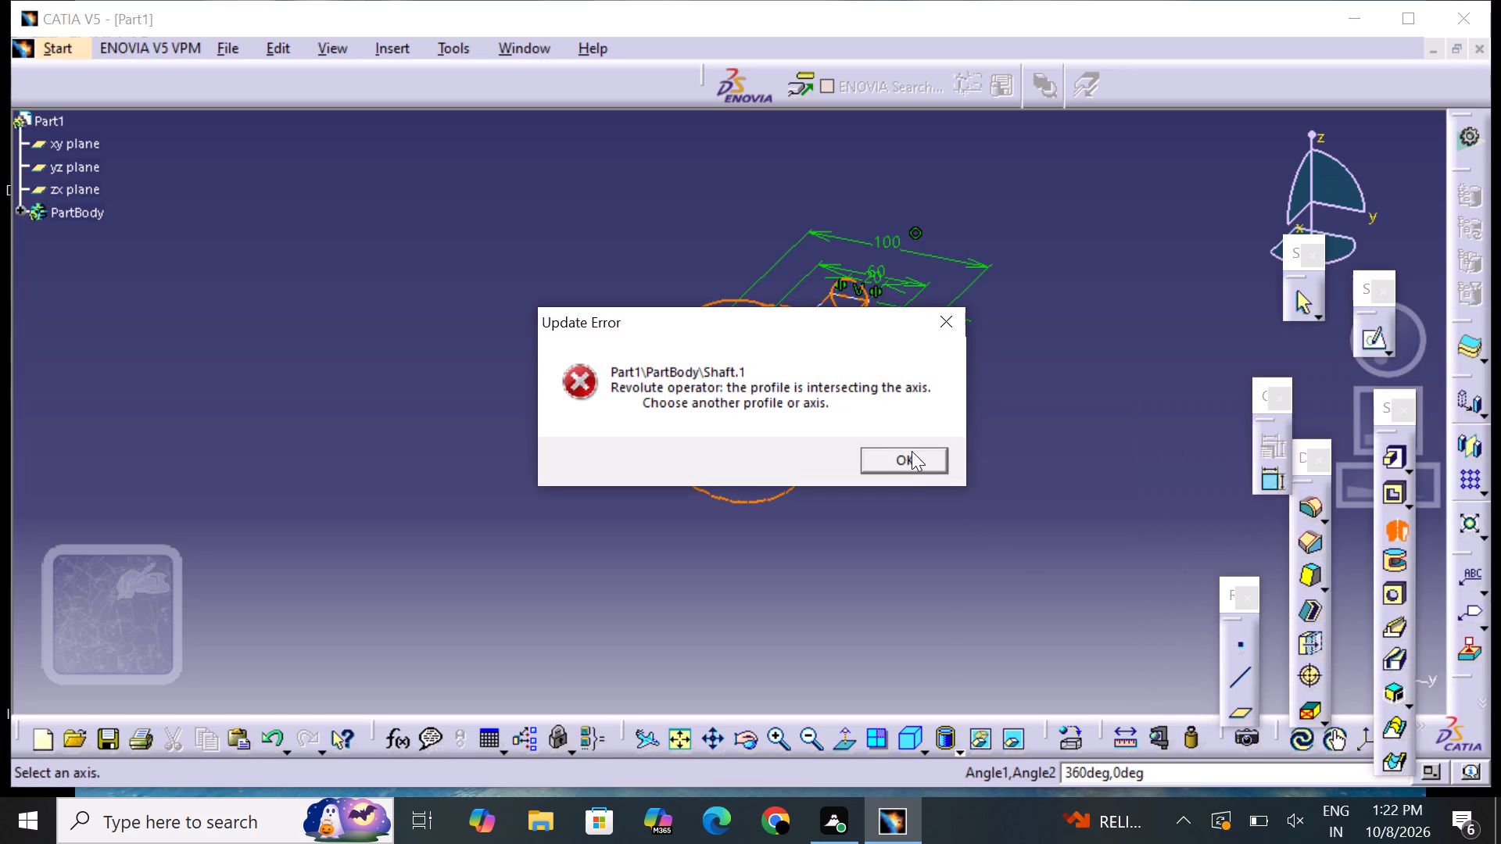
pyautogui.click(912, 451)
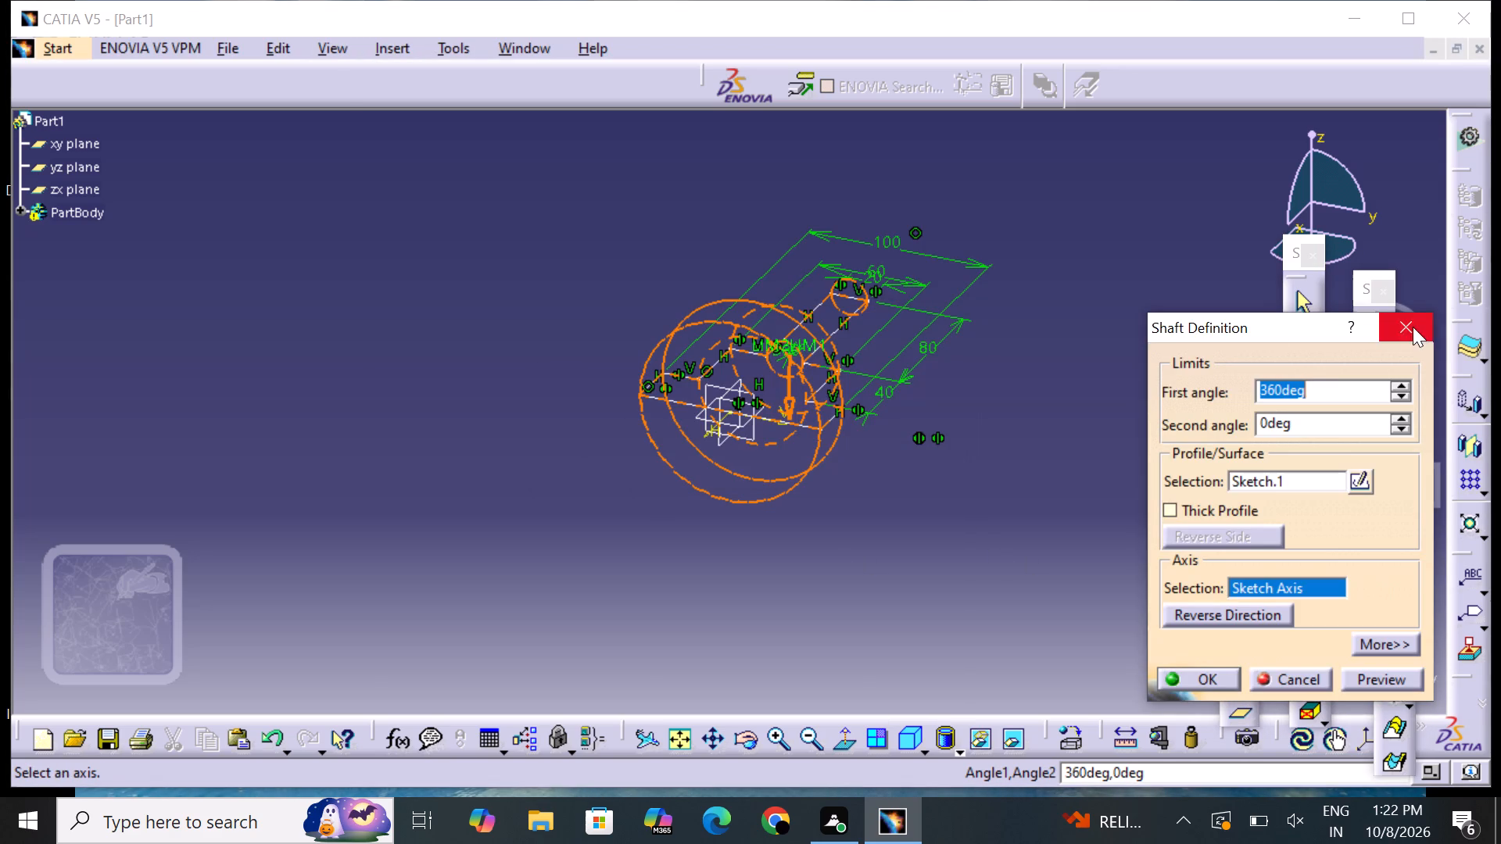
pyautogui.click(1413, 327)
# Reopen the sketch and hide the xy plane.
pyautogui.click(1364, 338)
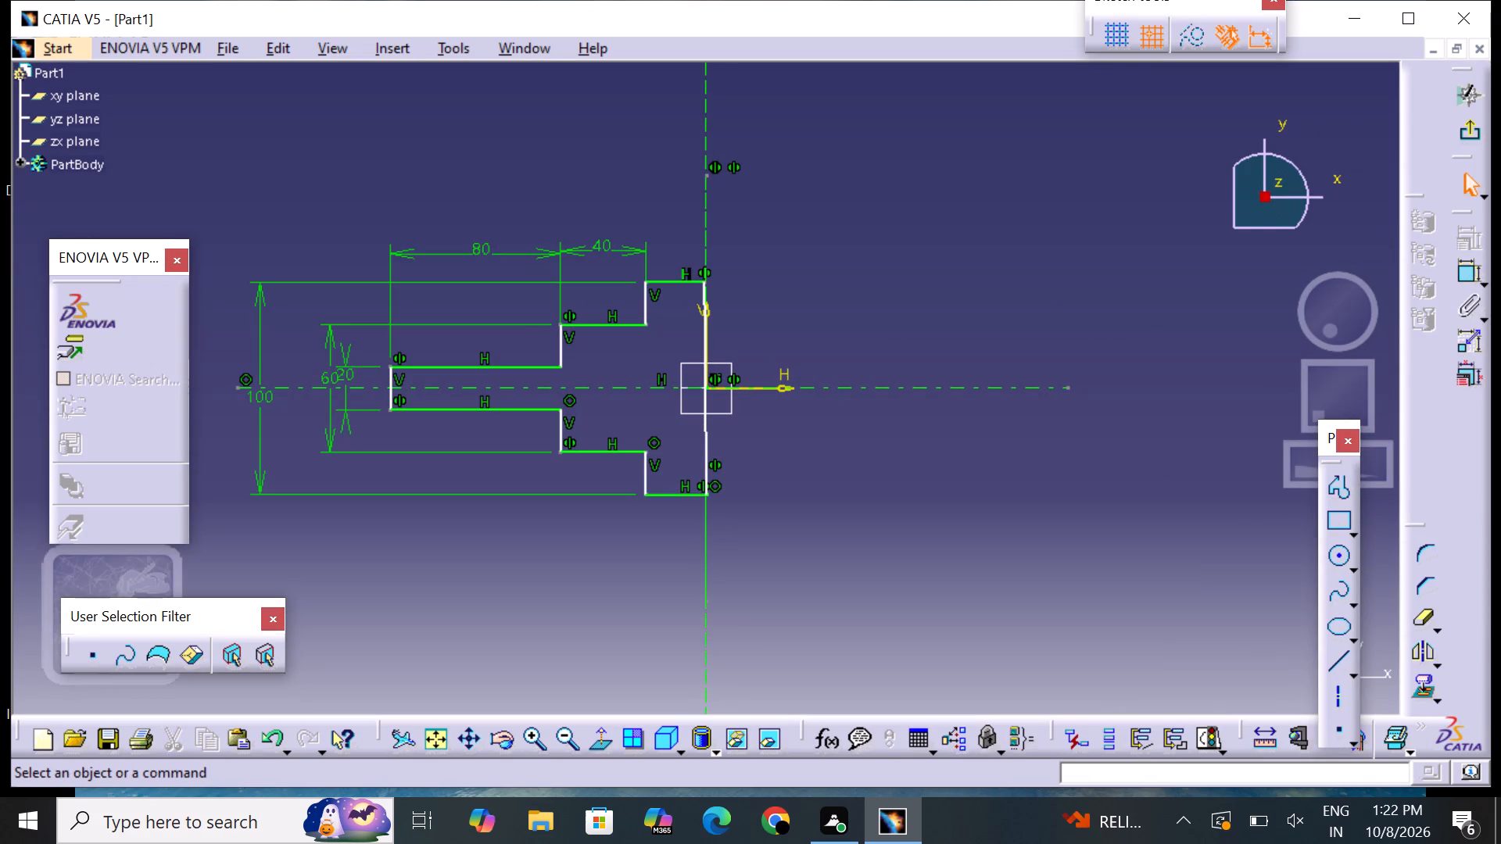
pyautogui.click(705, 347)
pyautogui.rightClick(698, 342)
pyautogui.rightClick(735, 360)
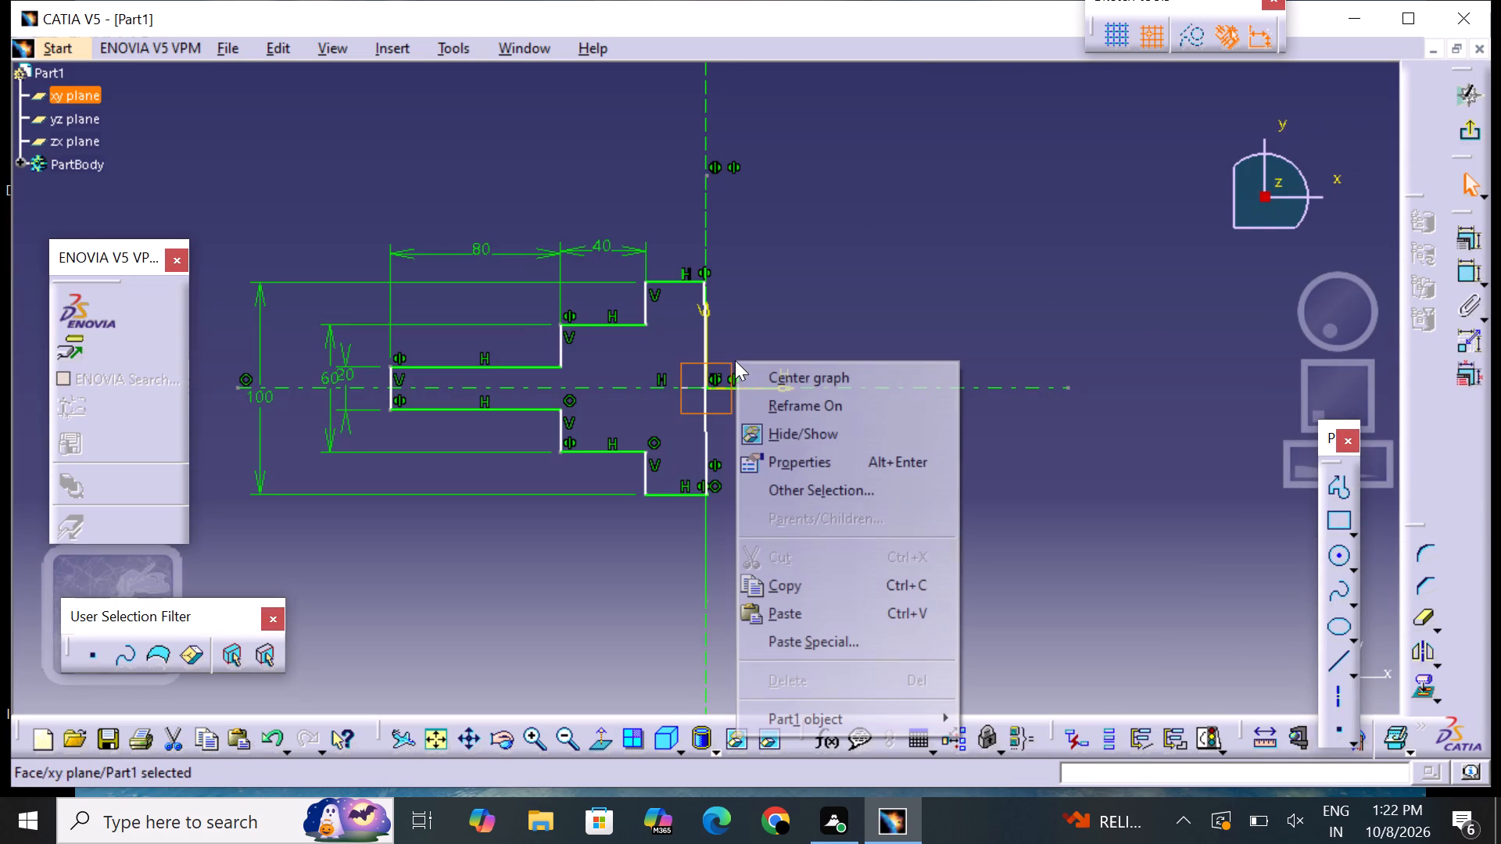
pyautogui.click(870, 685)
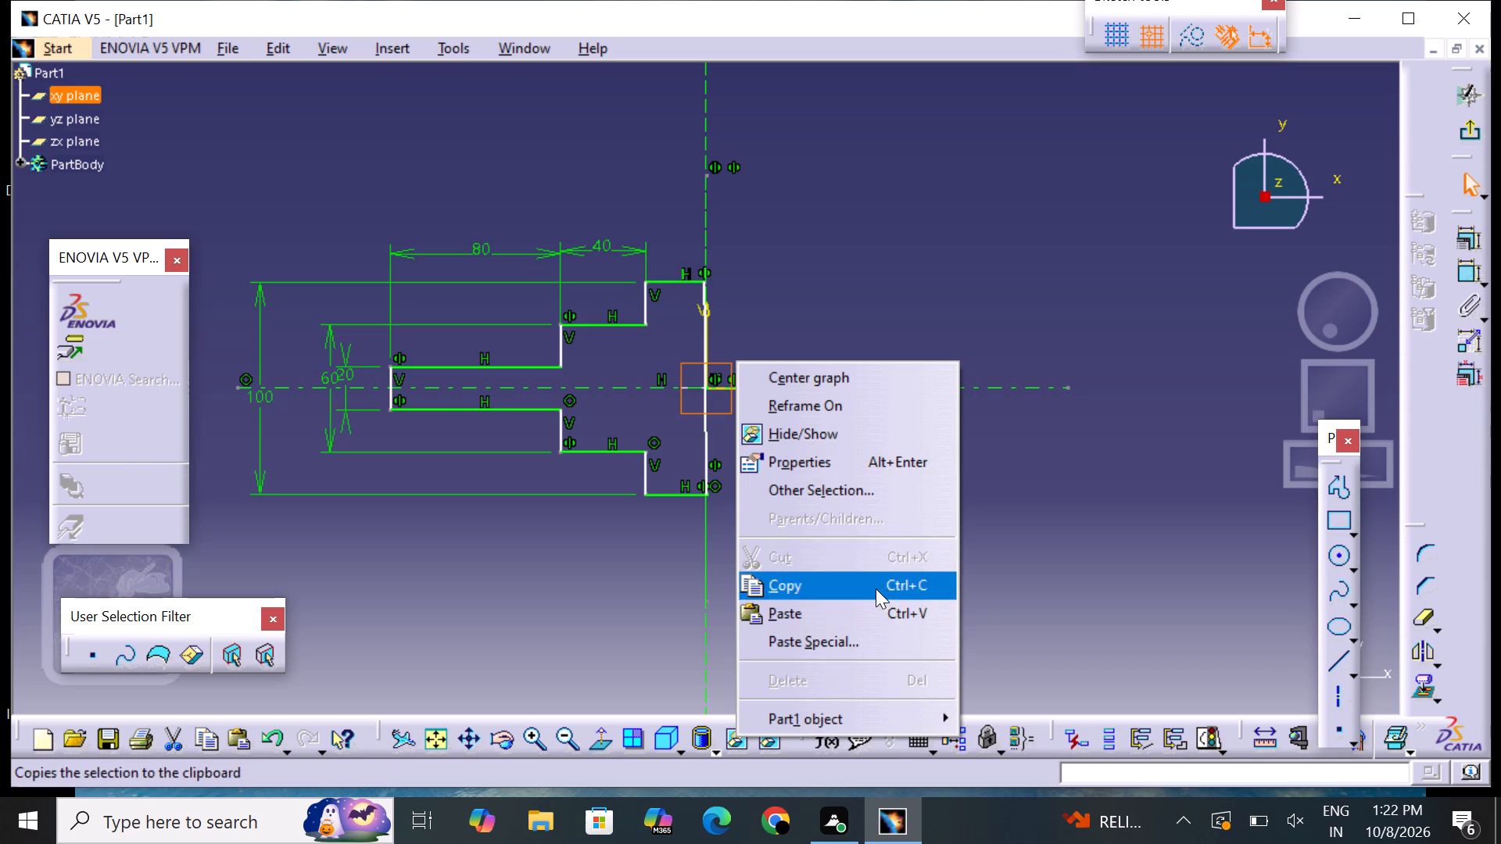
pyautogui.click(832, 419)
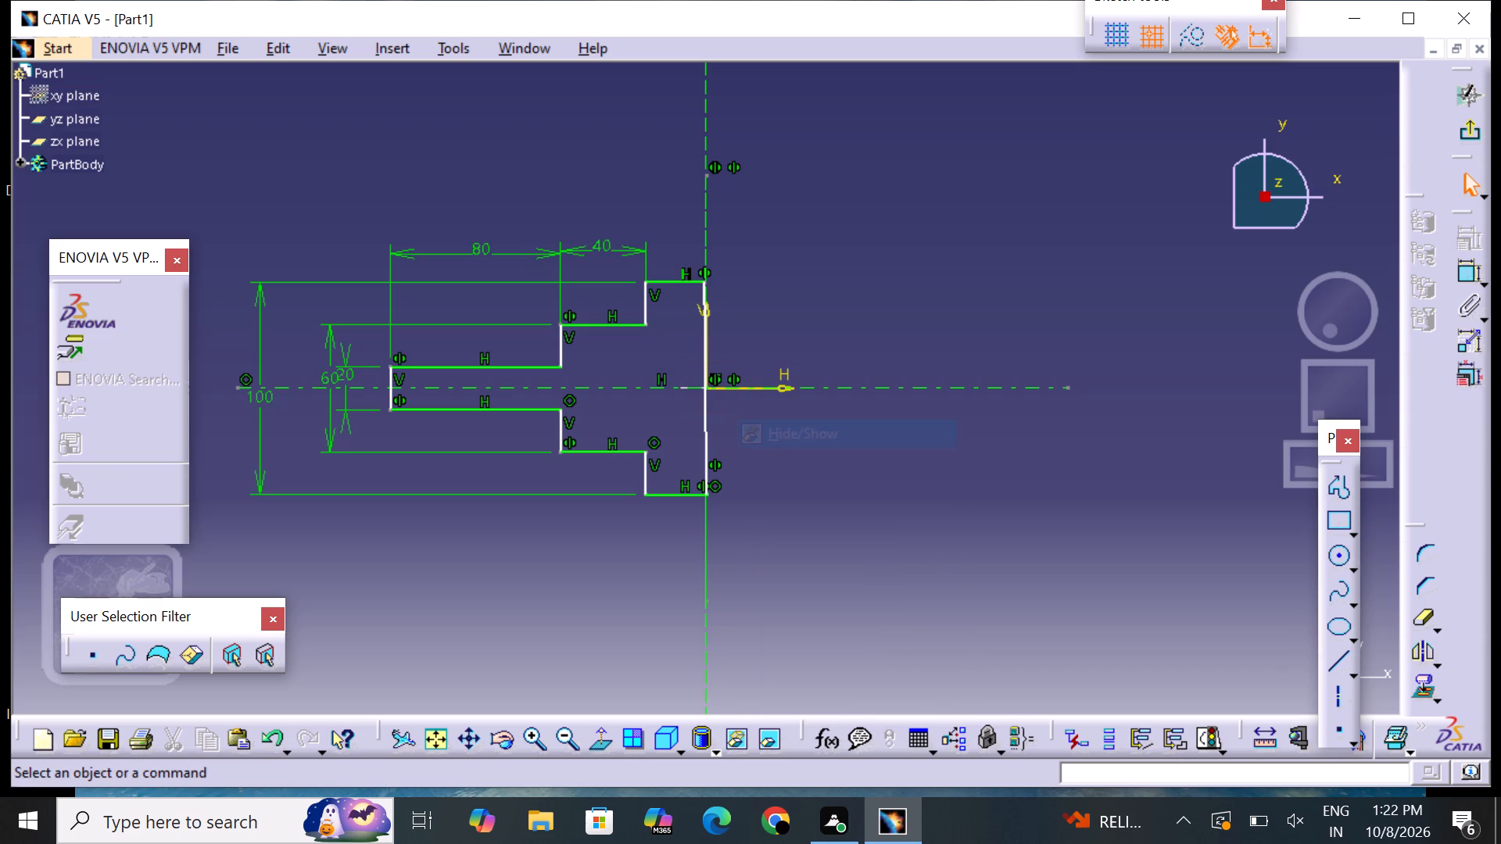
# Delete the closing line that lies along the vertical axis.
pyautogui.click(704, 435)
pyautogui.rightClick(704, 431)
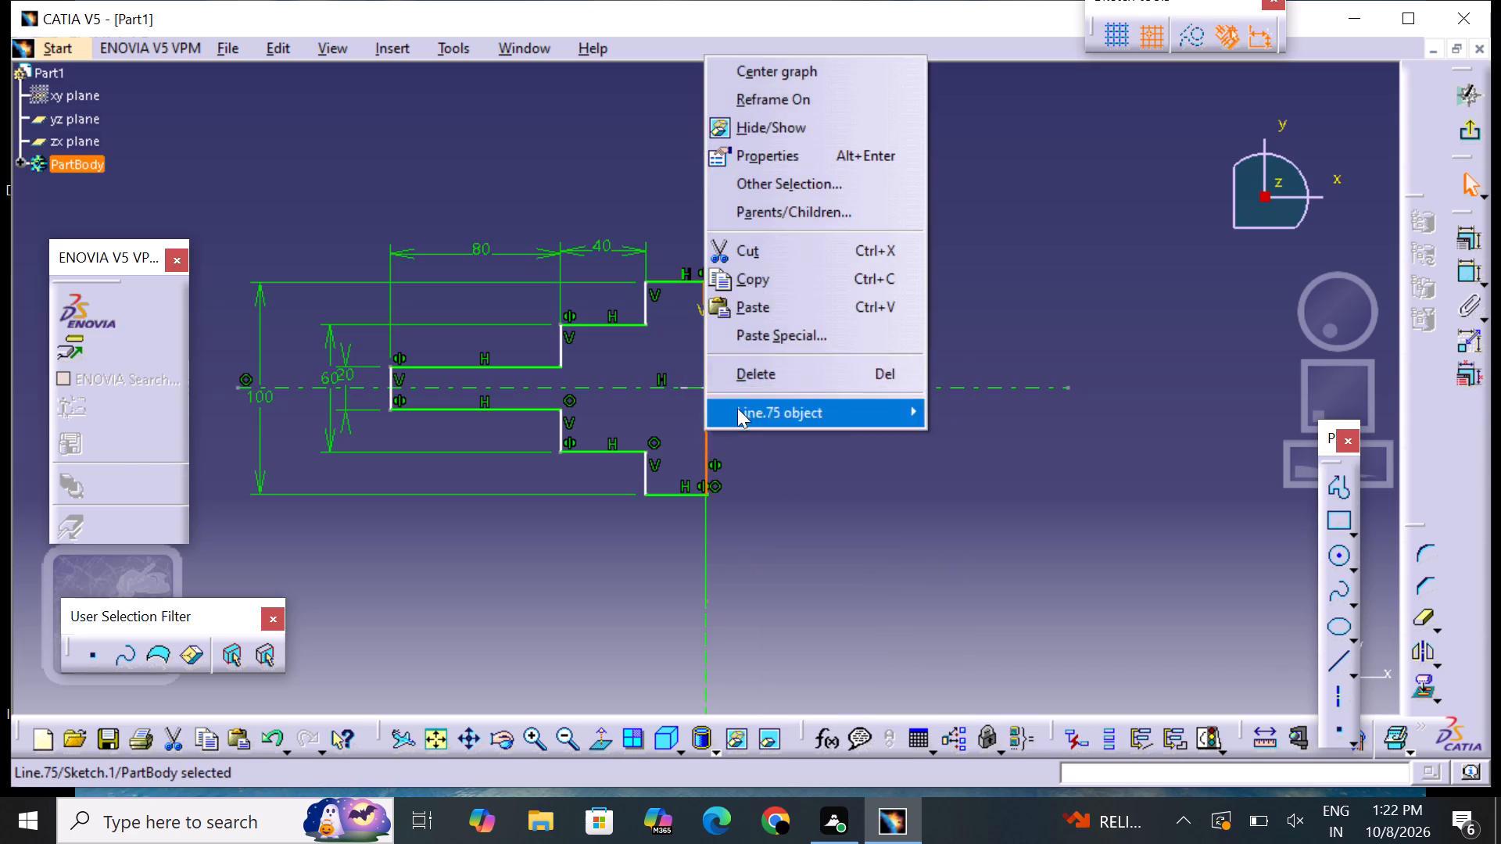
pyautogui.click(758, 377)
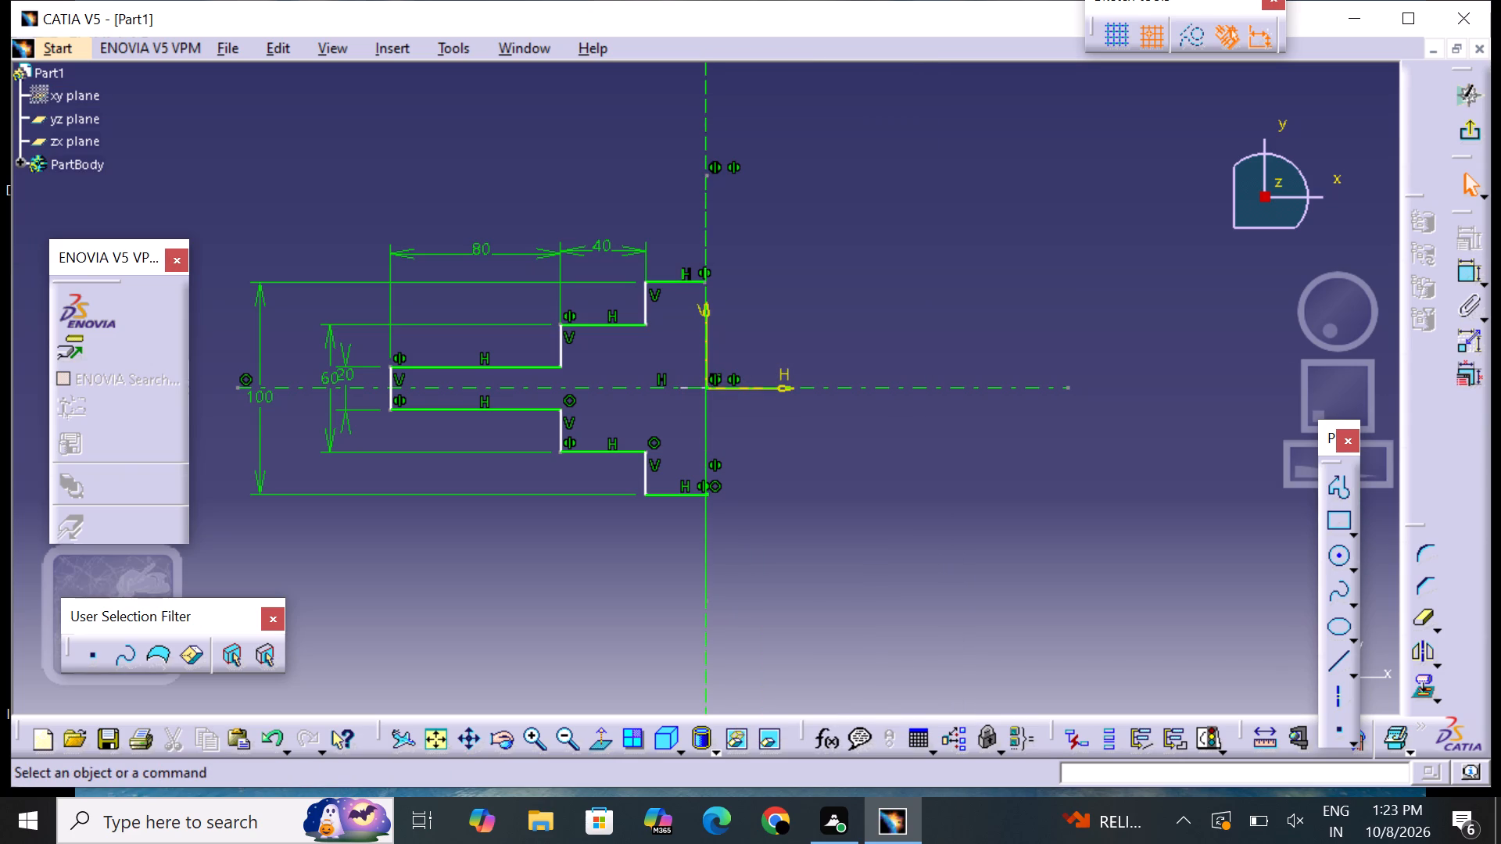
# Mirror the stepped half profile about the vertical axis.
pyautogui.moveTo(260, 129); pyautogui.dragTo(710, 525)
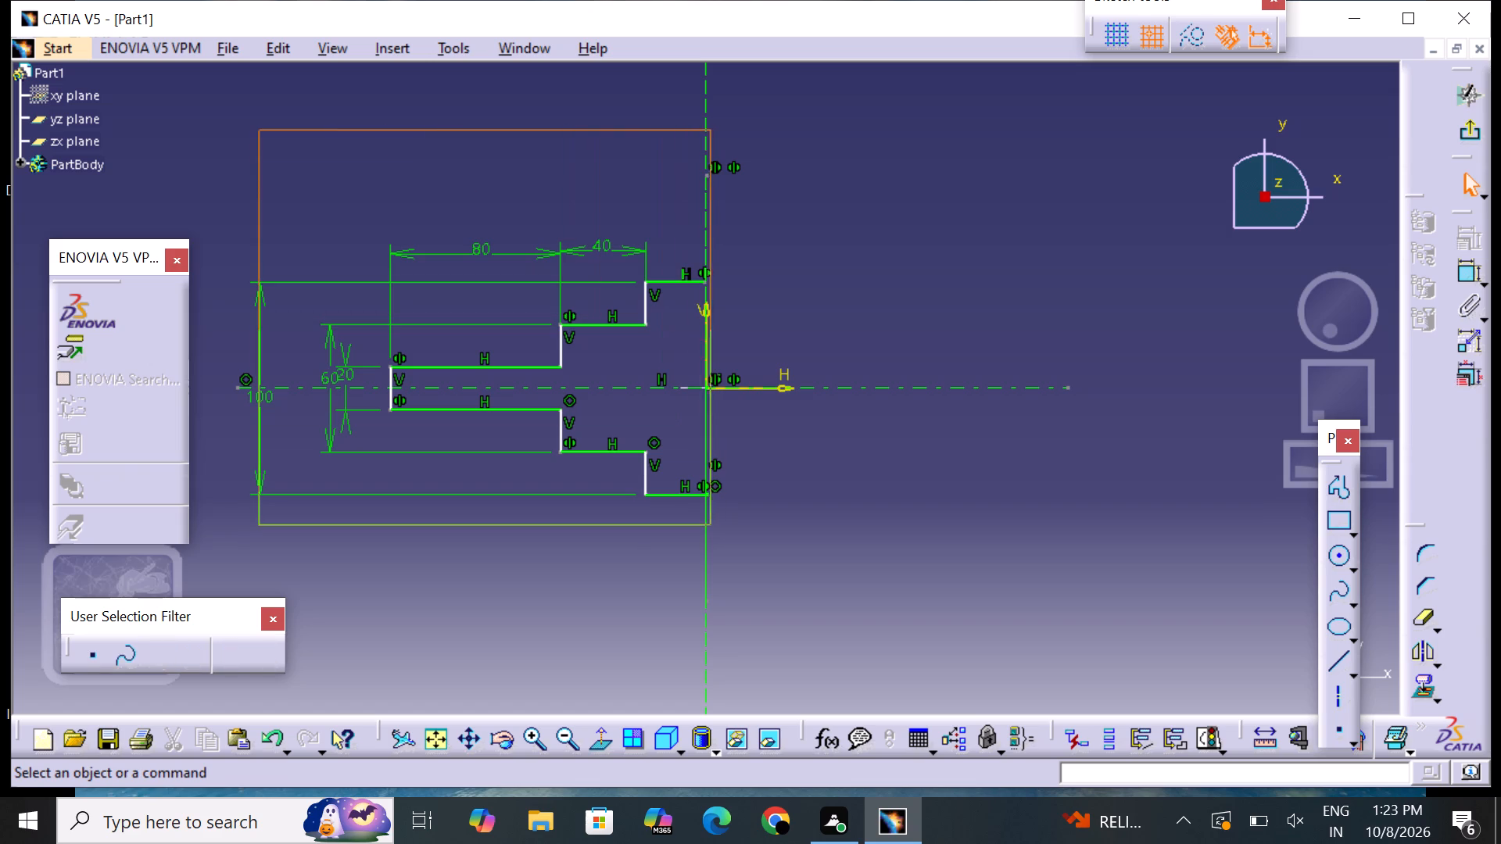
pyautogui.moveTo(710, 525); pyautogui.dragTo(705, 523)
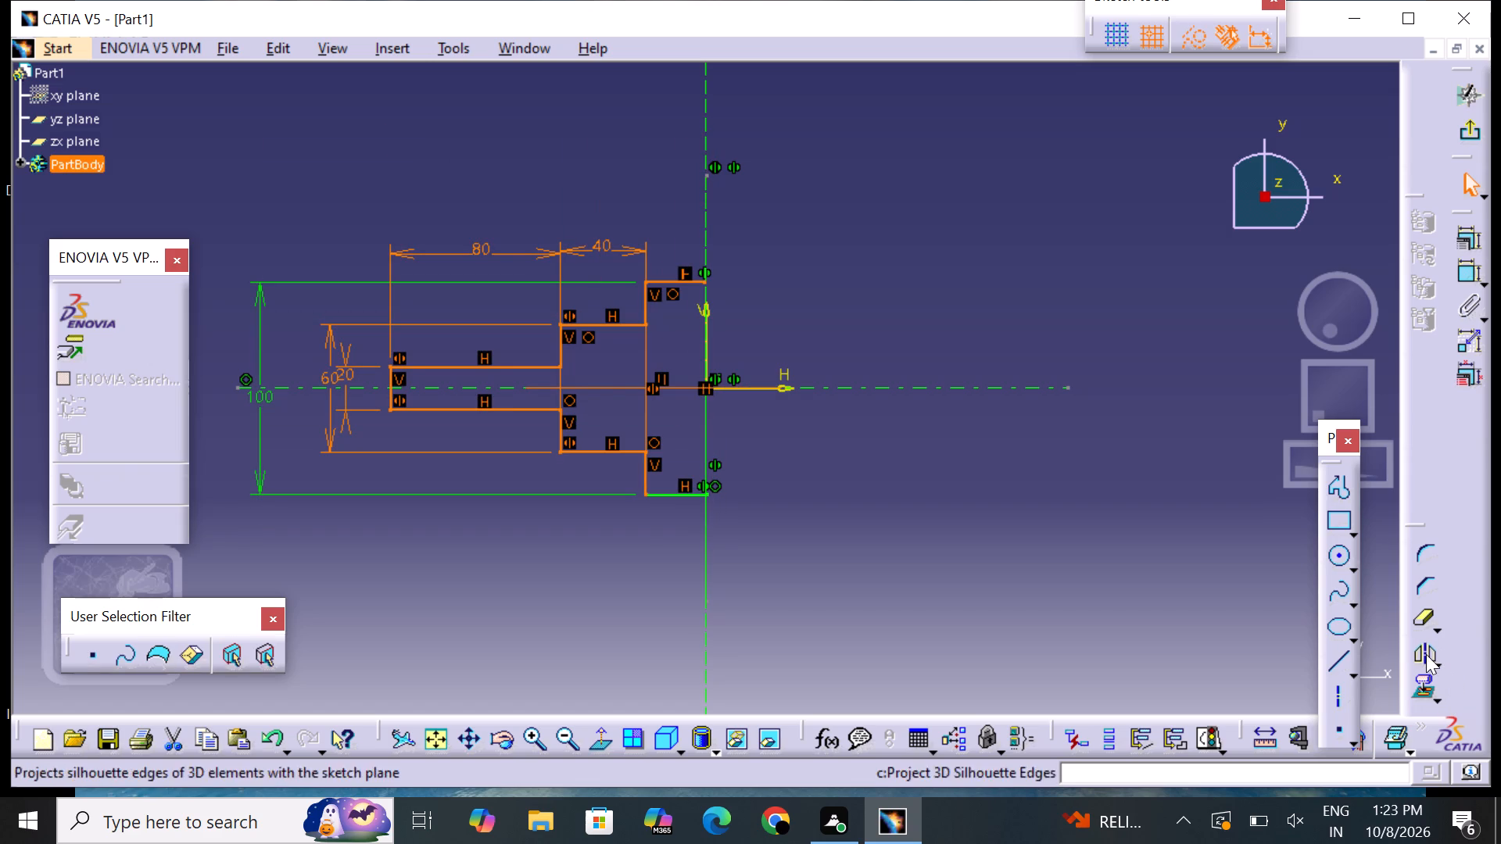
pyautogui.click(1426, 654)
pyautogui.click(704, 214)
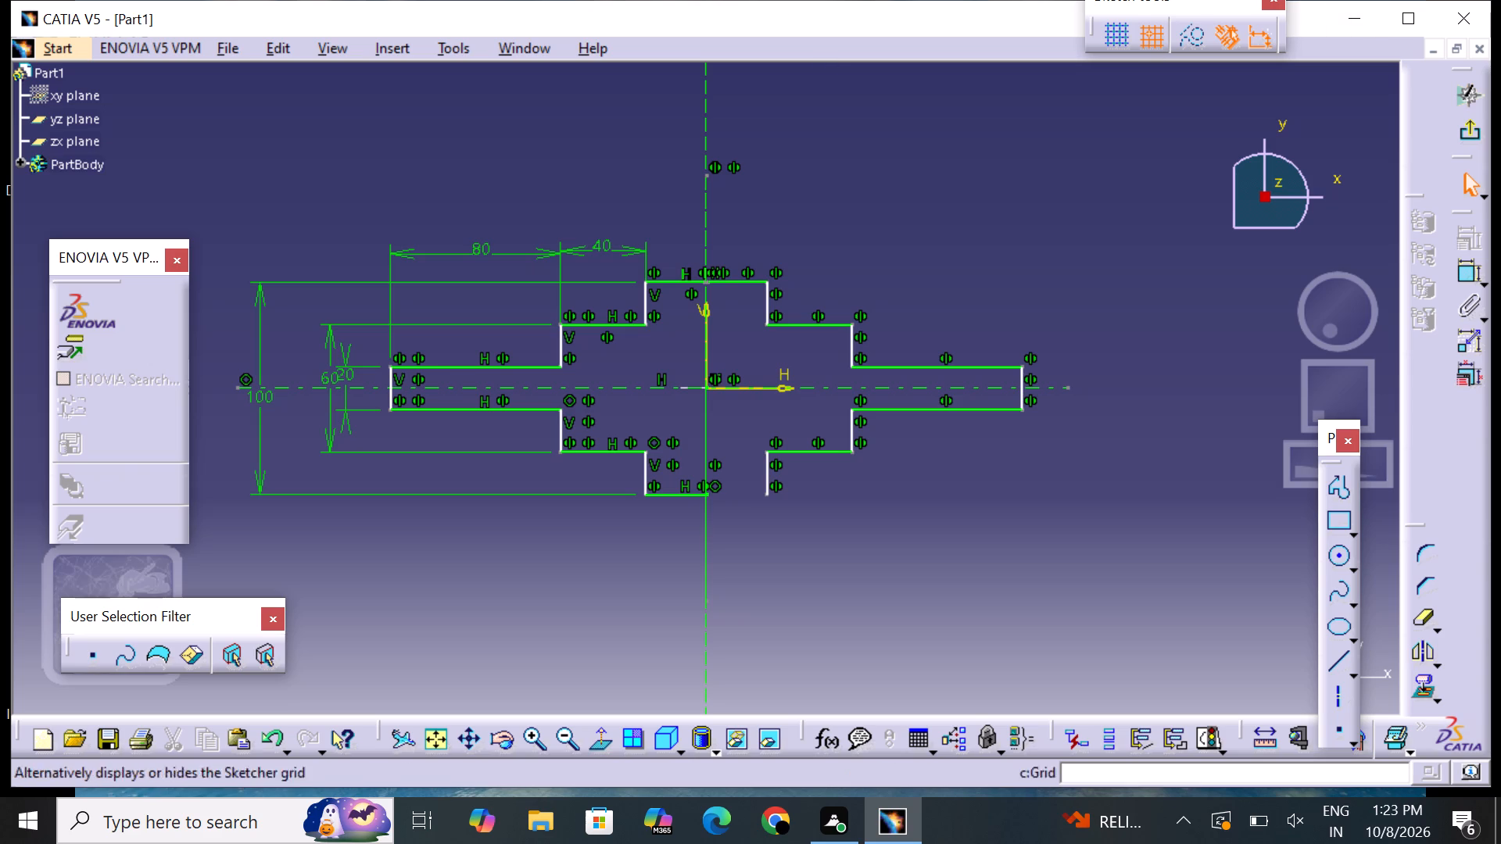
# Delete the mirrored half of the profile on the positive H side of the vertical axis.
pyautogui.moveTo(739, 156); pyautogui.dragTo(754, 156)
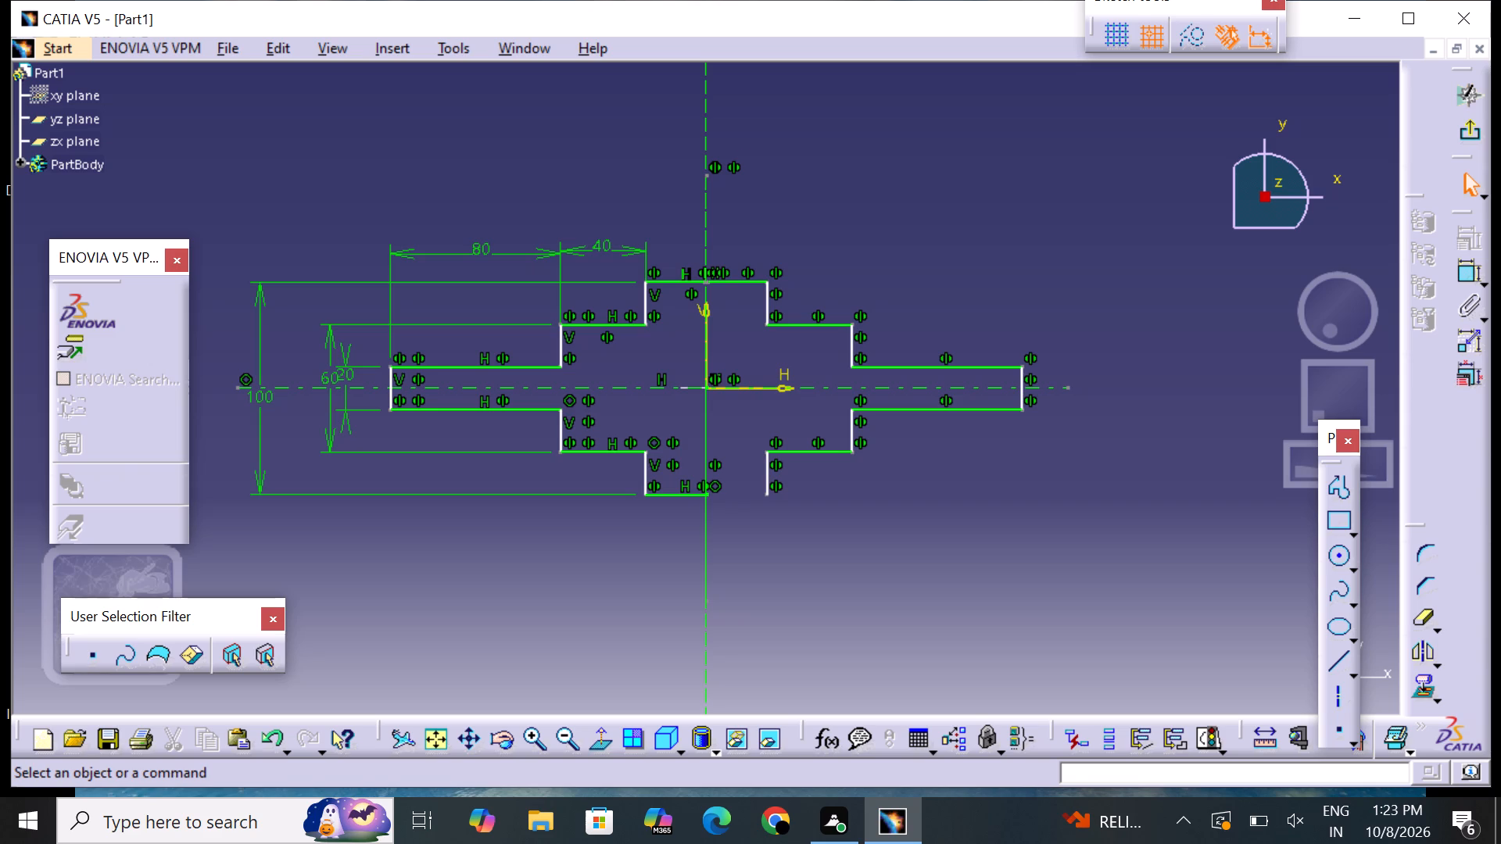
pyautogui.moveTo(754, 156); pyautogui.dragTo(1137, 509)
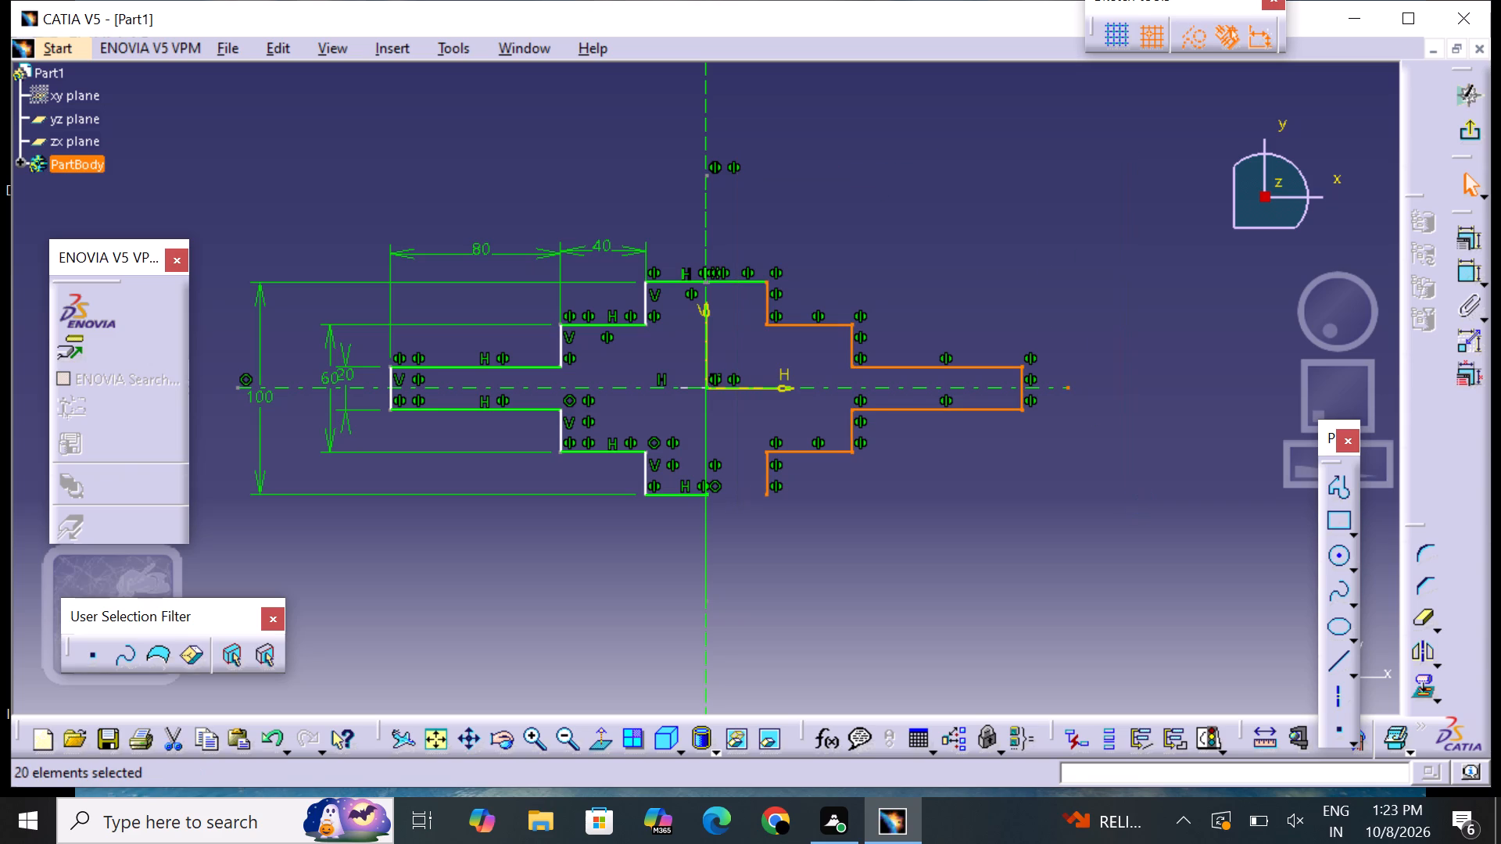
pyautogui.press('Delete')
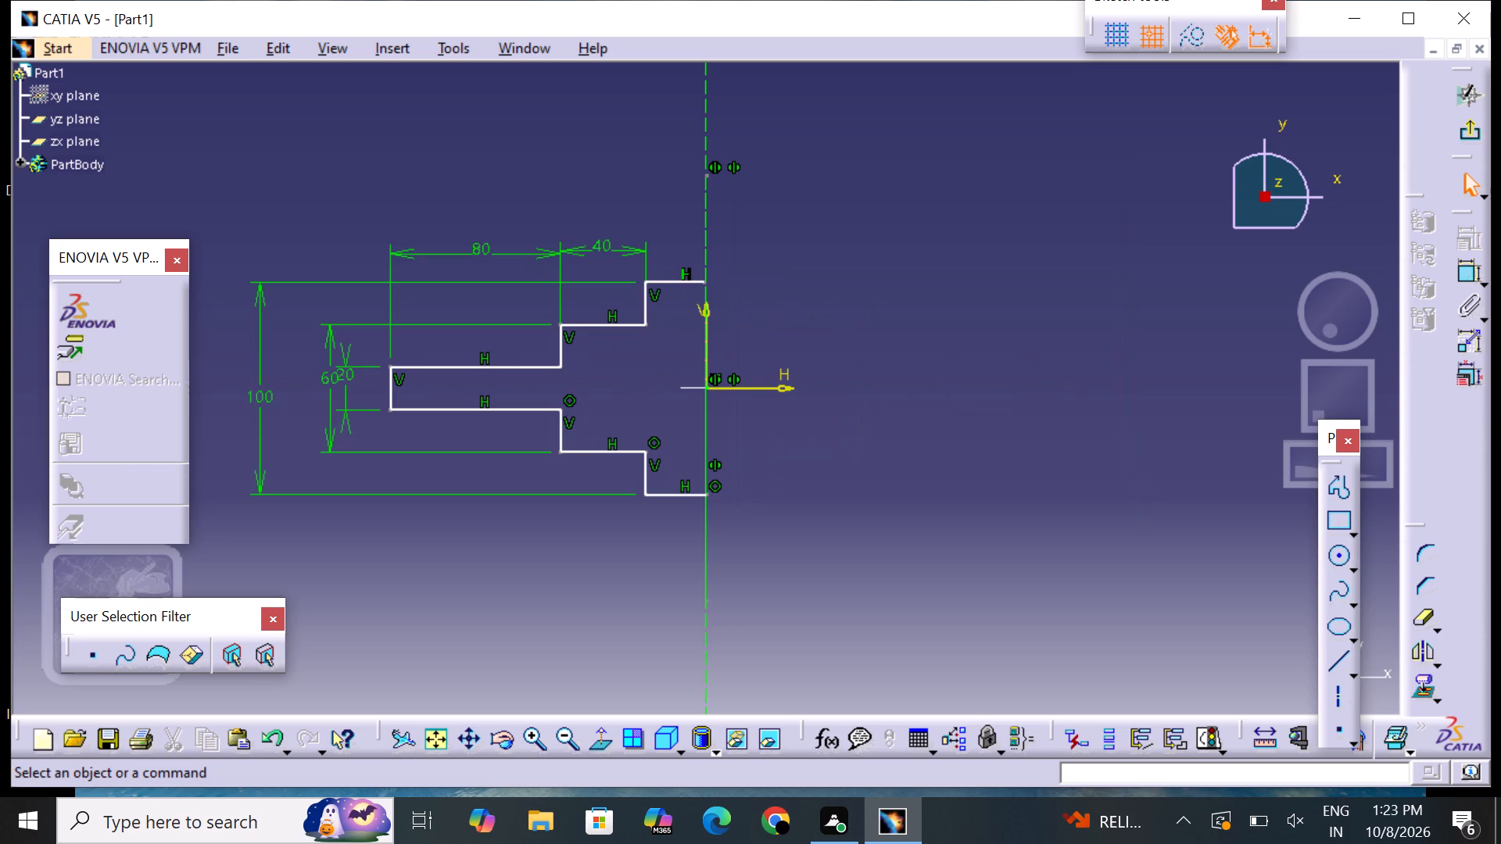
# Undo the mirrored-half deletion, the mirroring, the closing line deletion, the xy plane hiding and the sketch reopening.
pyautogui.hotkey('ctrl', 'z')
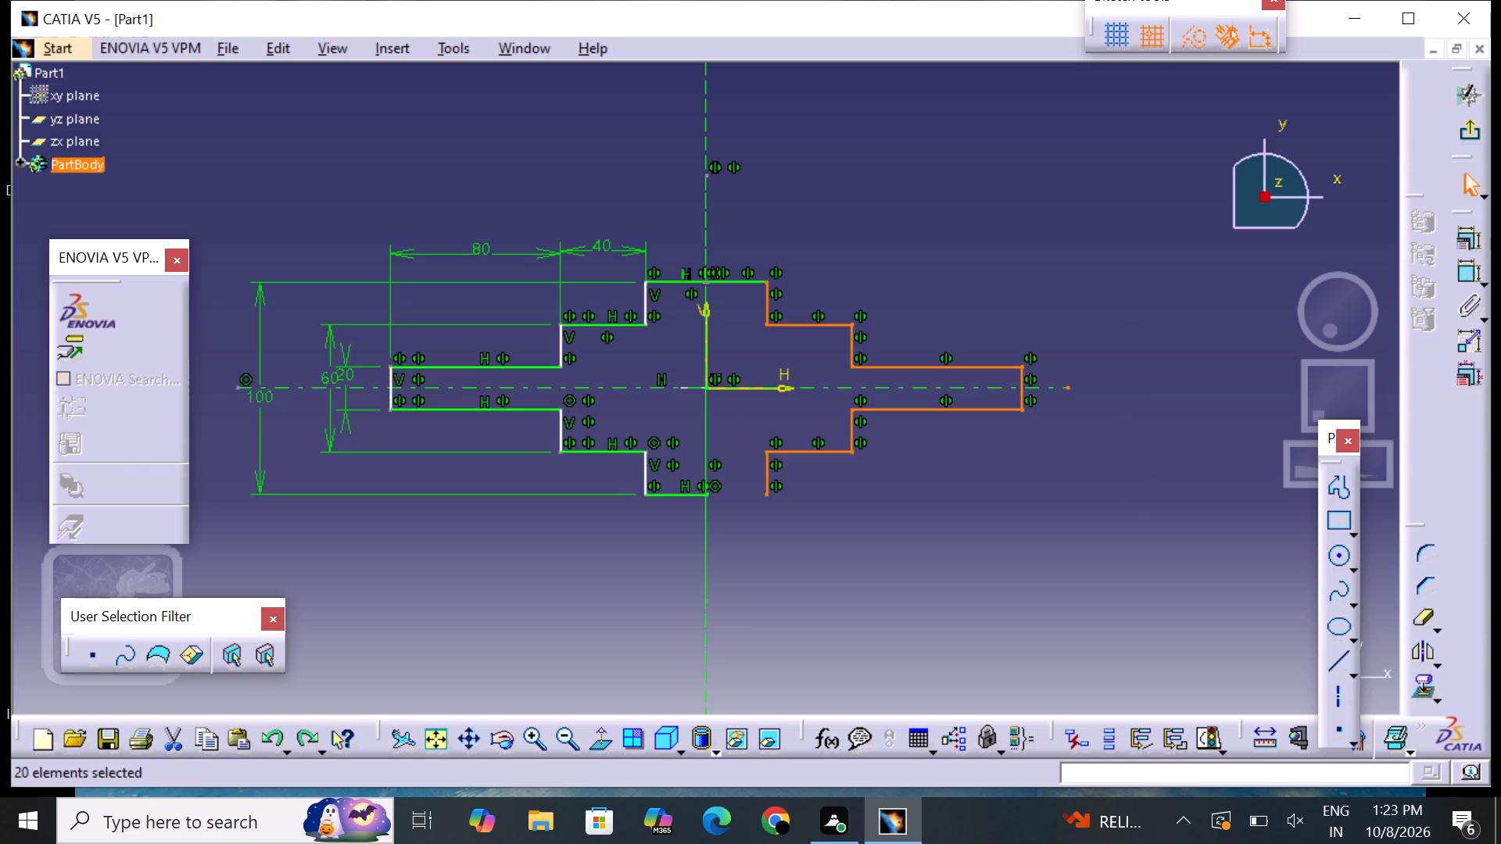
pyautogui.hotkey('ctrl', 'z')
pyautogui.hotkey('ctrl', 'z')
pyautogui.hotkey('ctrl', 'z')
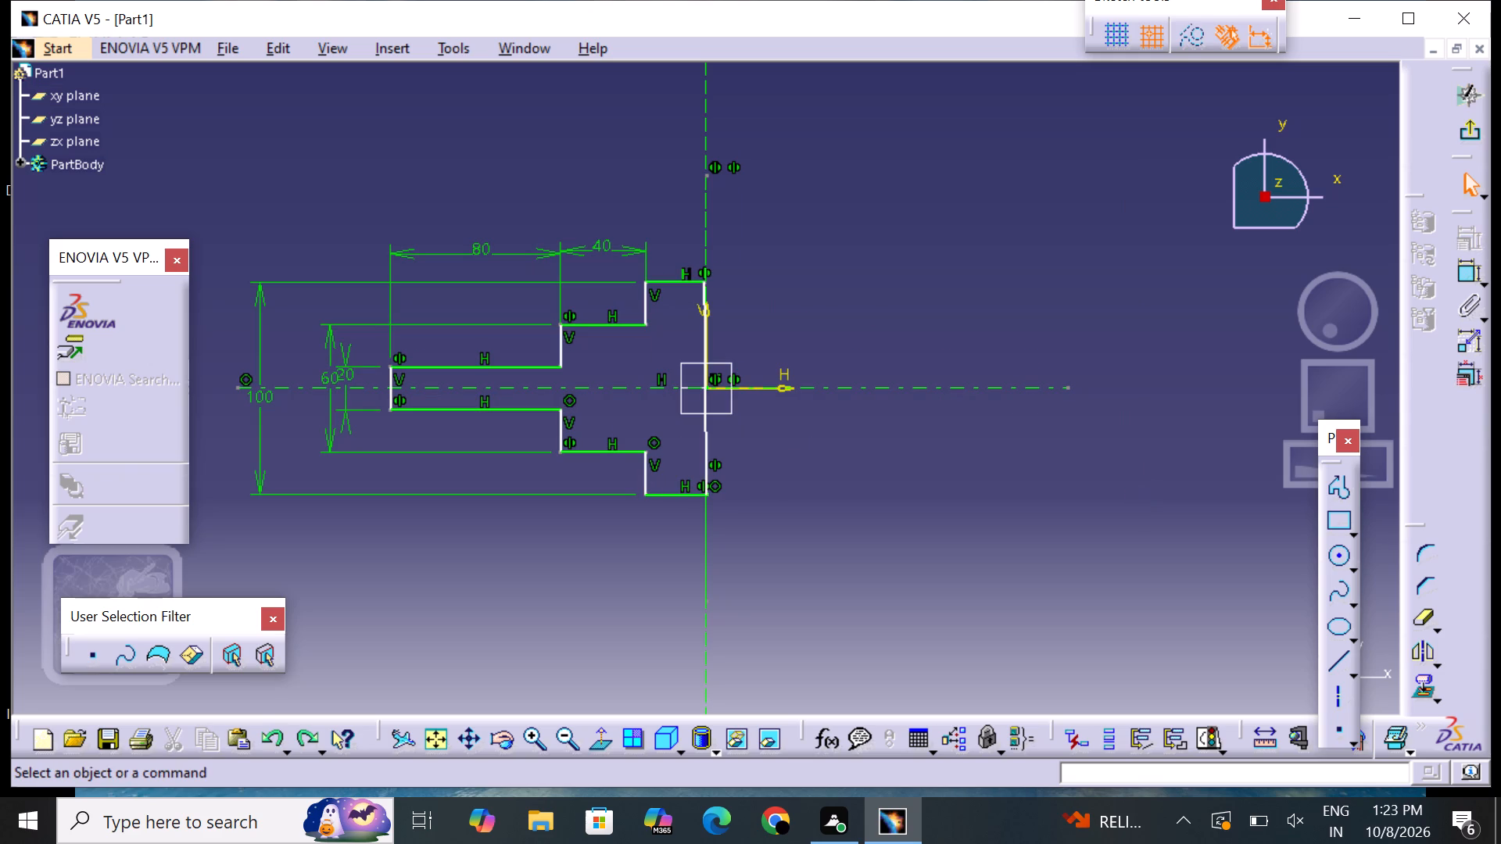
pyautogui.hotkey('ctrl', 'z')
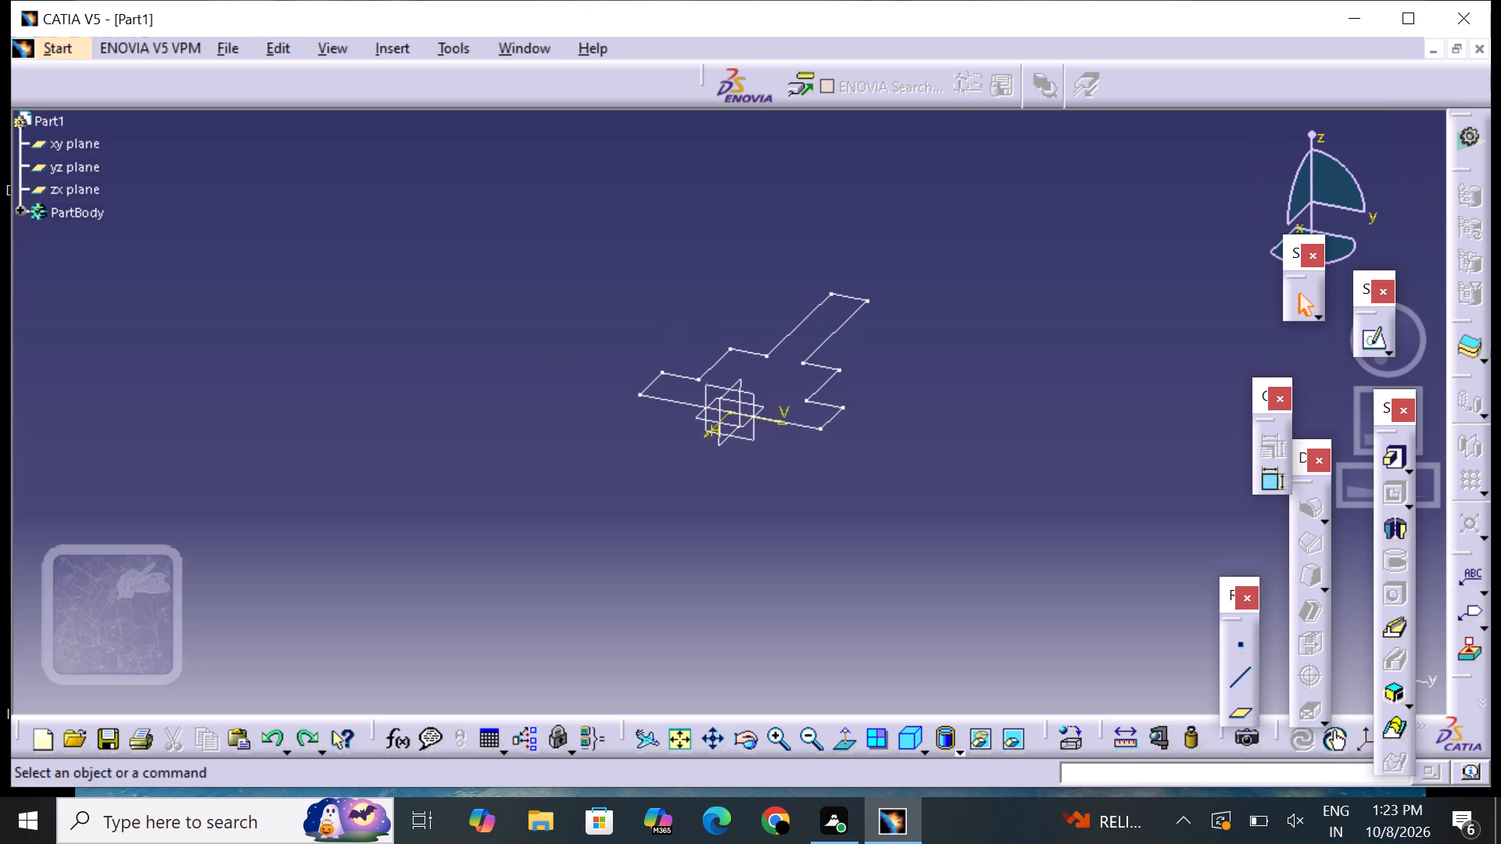
# Return to the sketch by redoing the last undone action and fix the upper vertical edge between the 20 mm and 60 mm sections.
pyautogui.hotkey('ctrl', 'y')
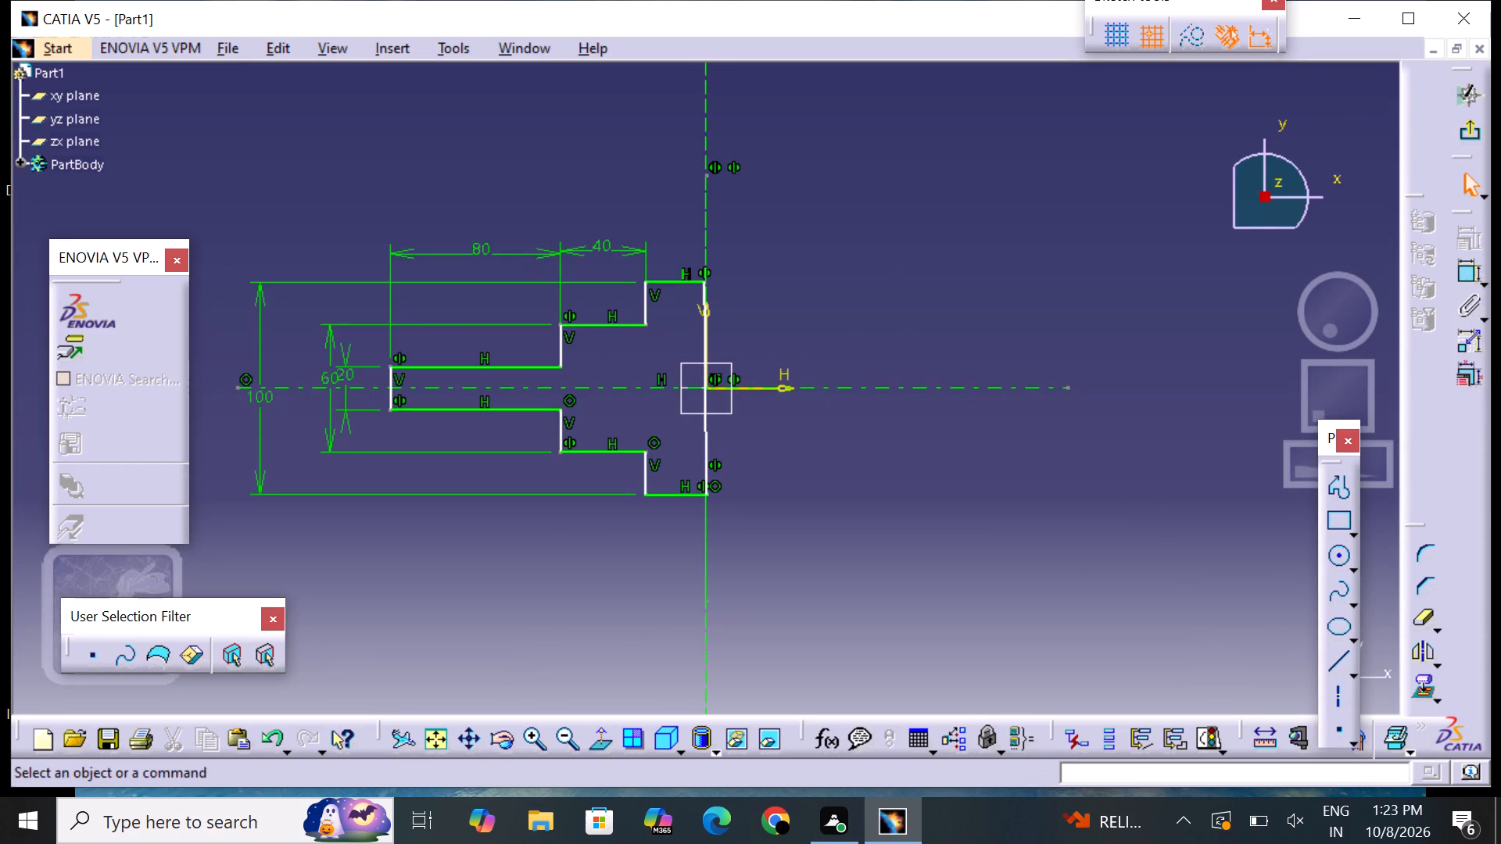
pyautogui.rightClick(559, 352)
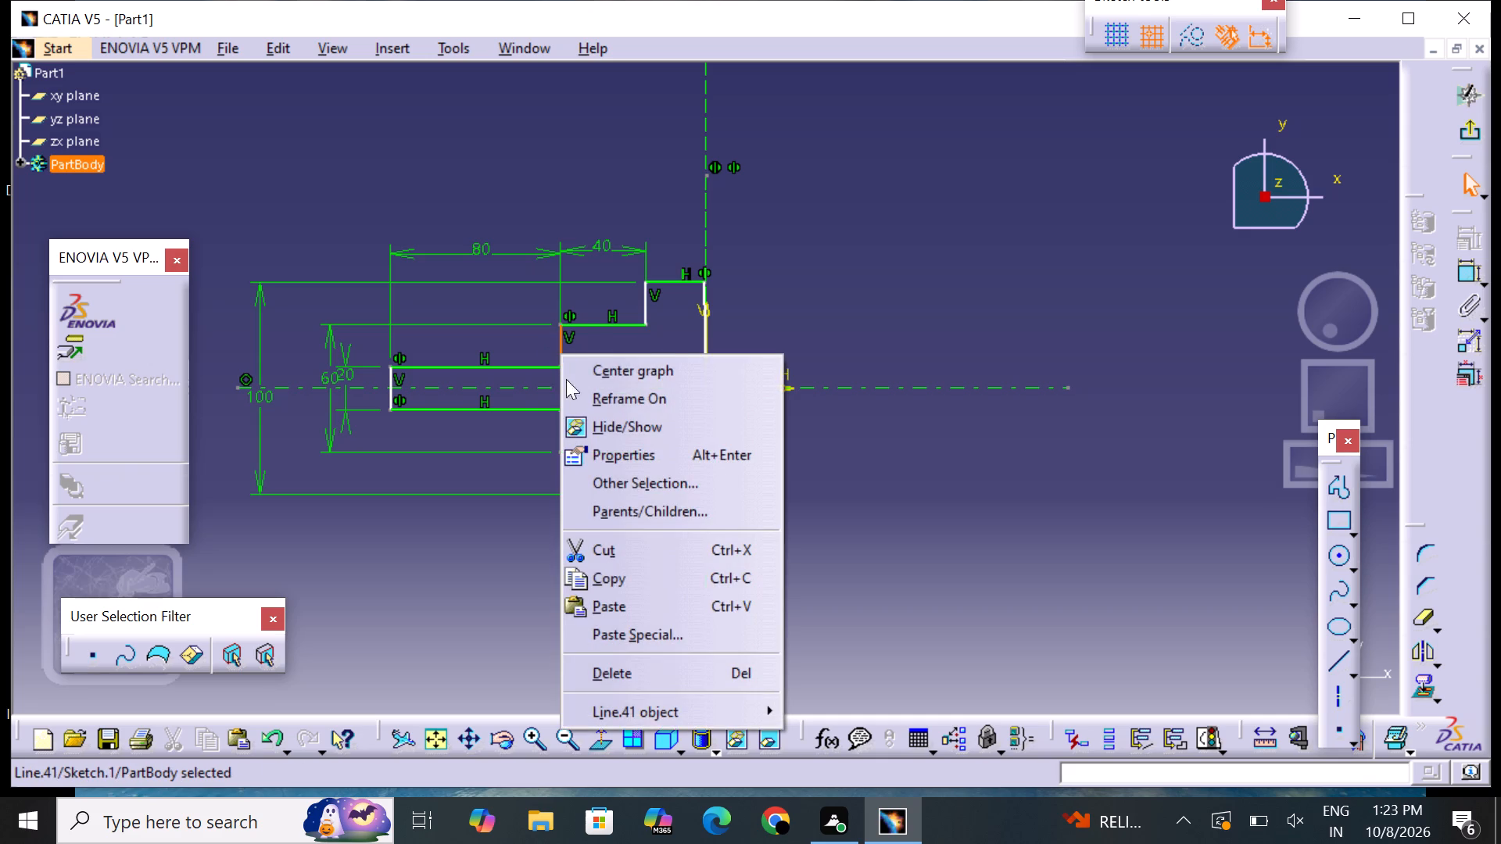
pyautogui.click(668, 707)
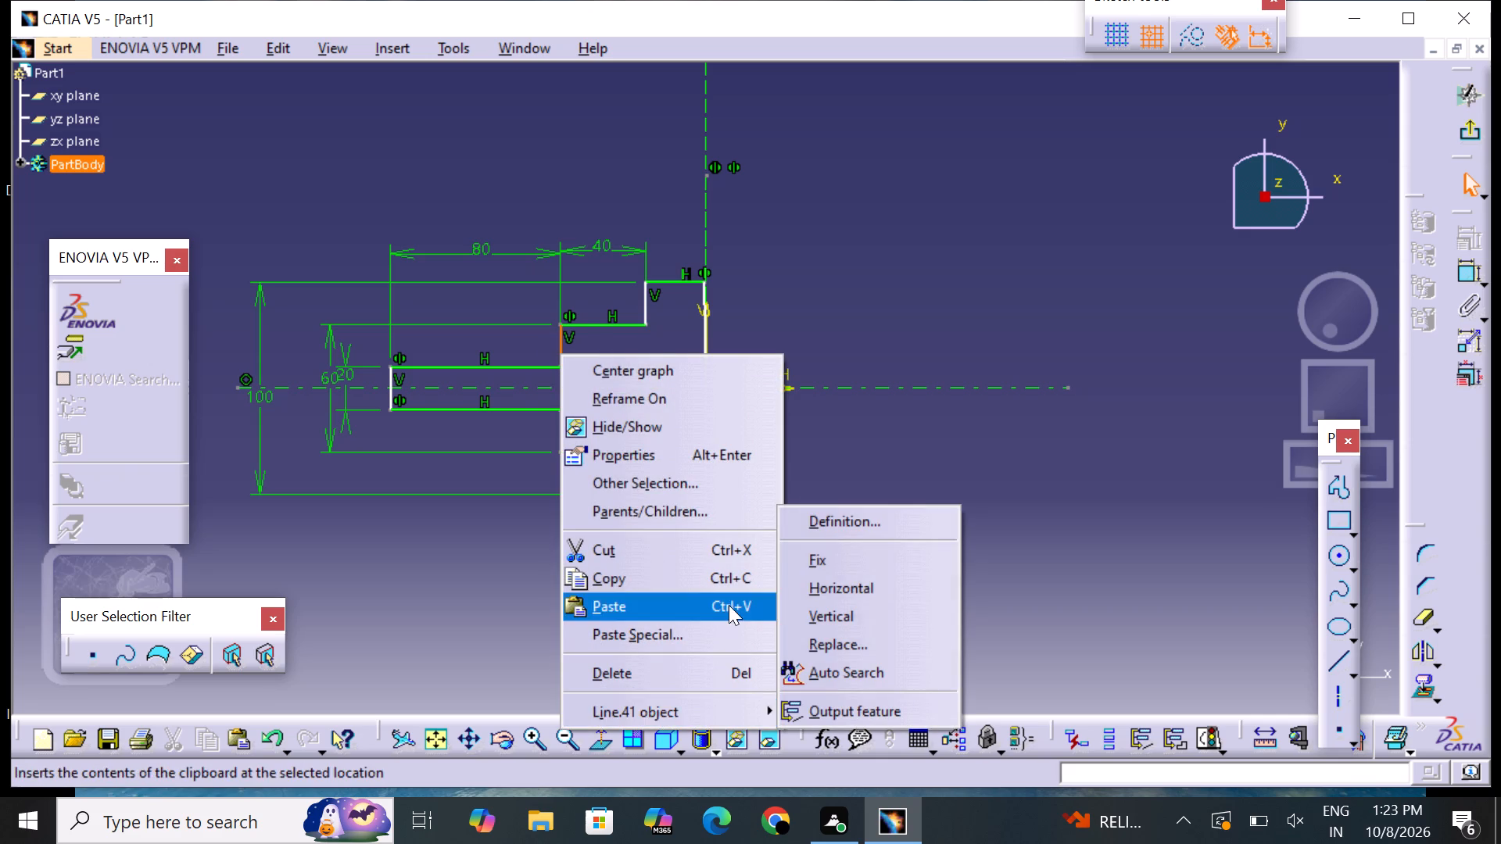
pyautogui.click(809, 567)
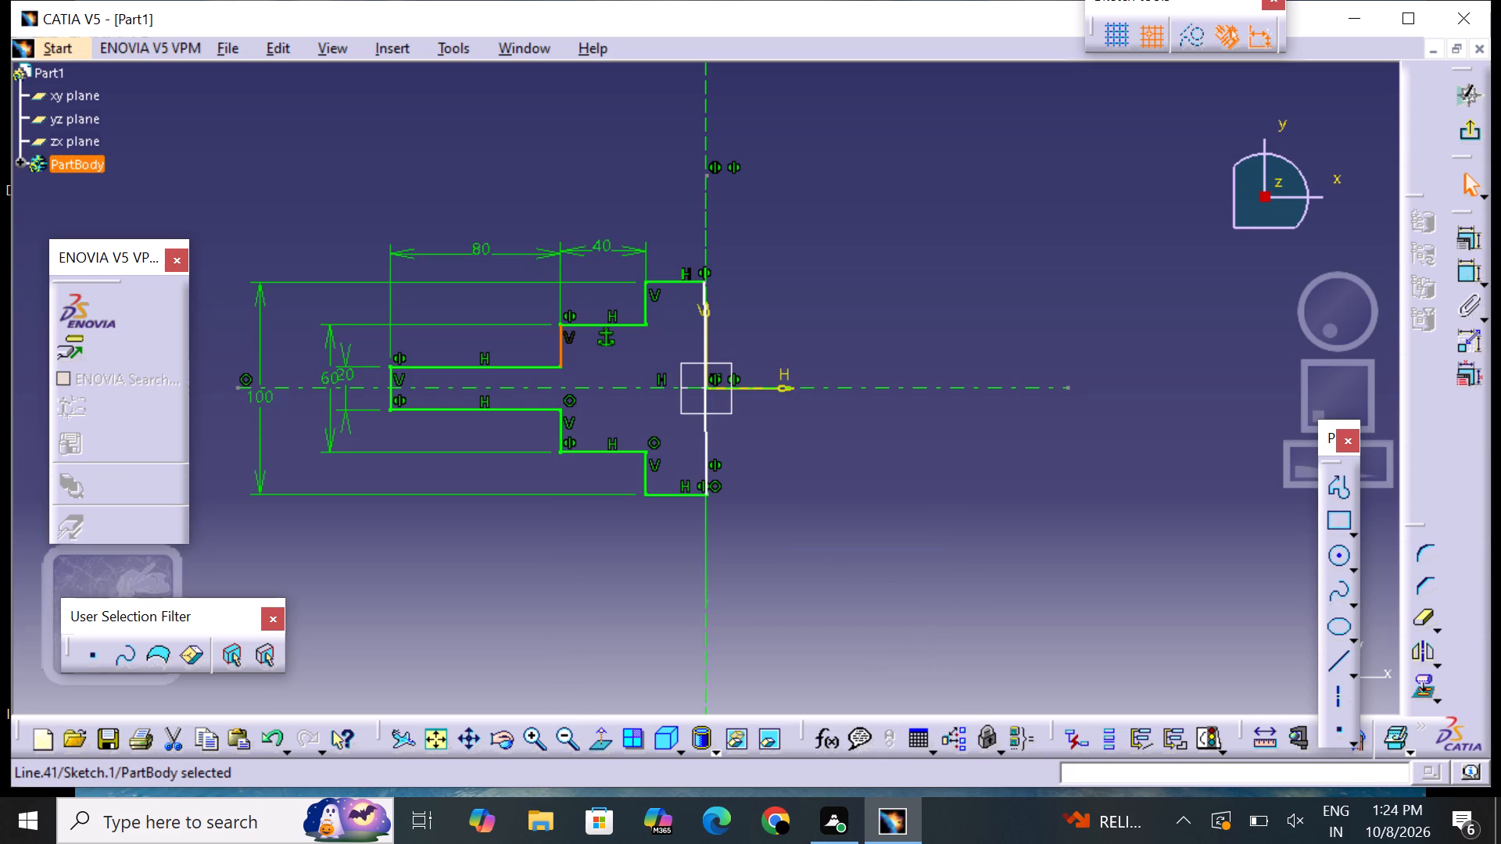
pyautogui.click(677, 299)
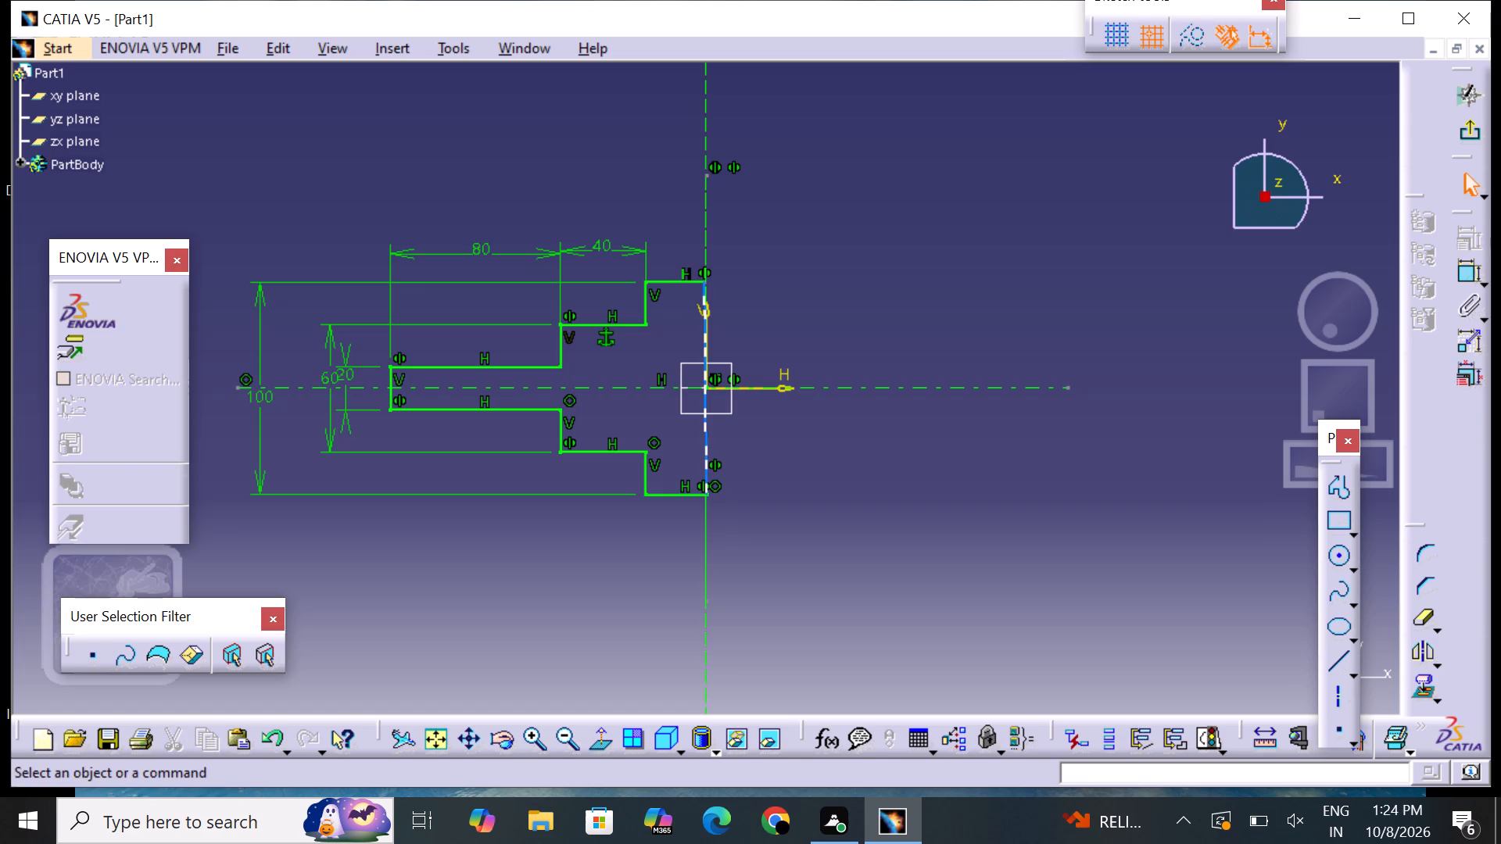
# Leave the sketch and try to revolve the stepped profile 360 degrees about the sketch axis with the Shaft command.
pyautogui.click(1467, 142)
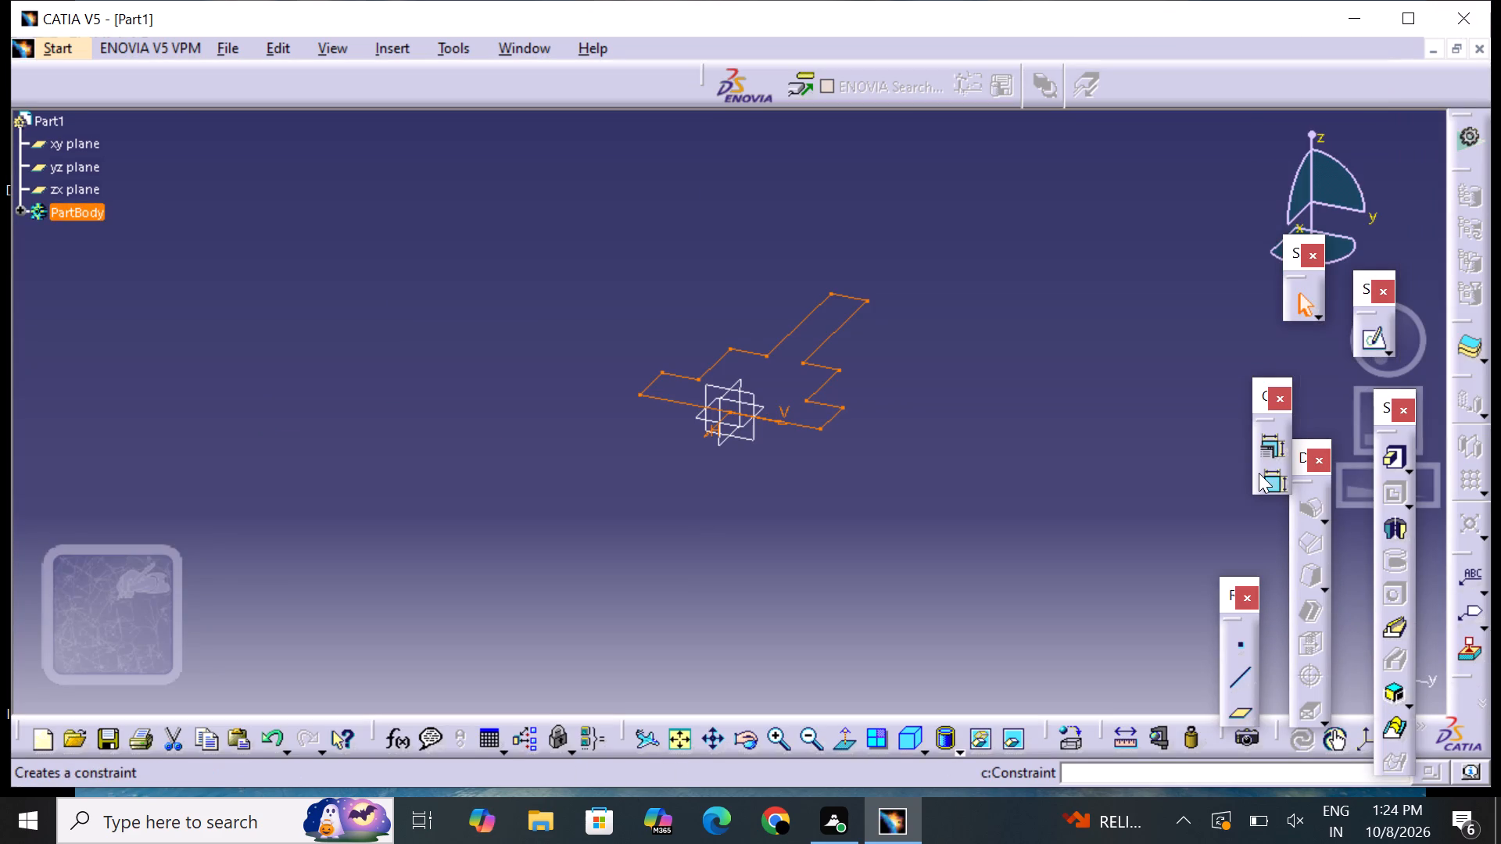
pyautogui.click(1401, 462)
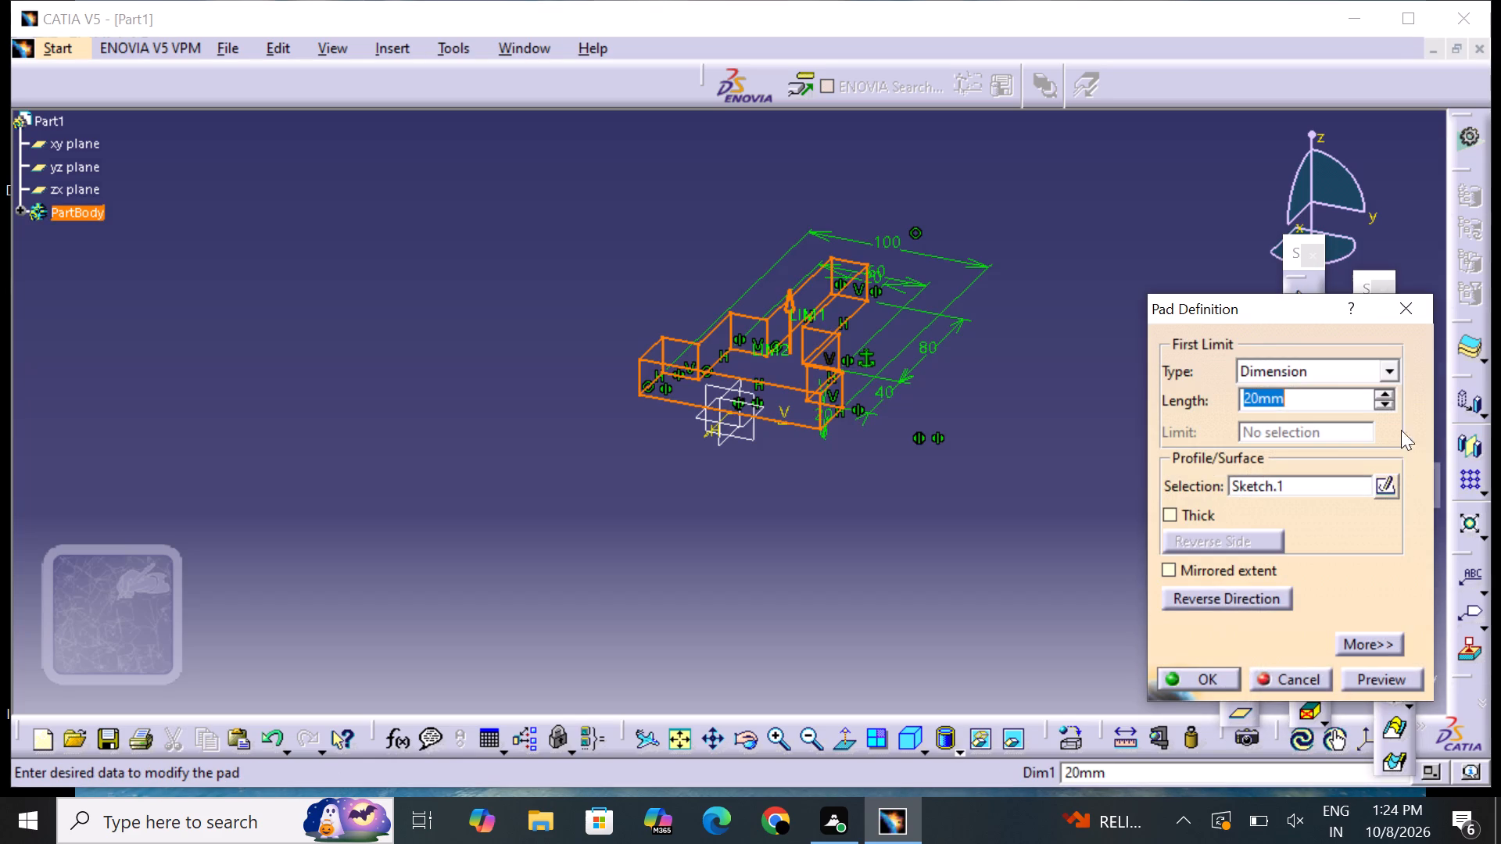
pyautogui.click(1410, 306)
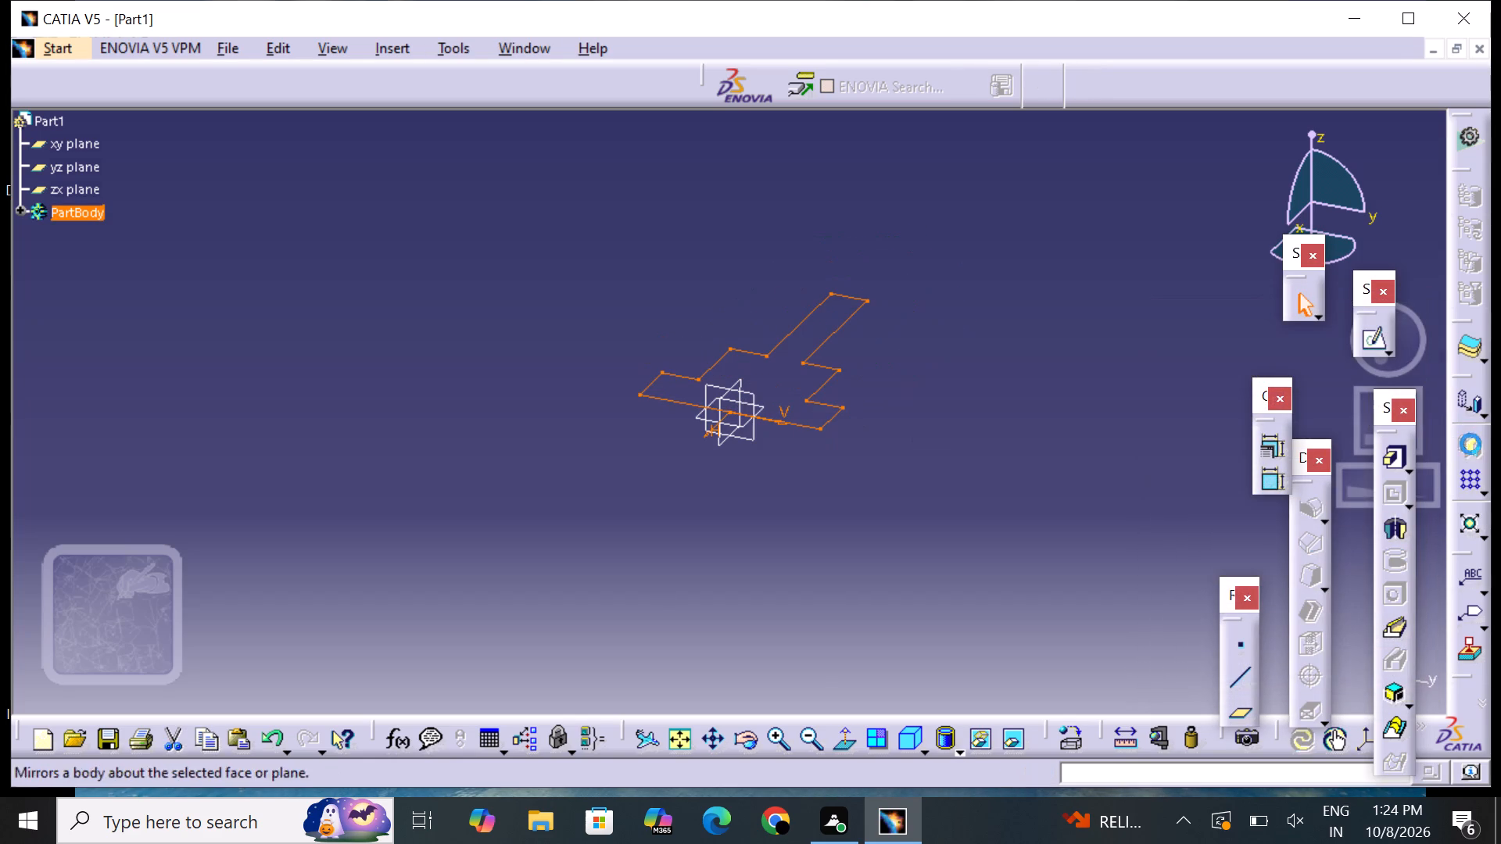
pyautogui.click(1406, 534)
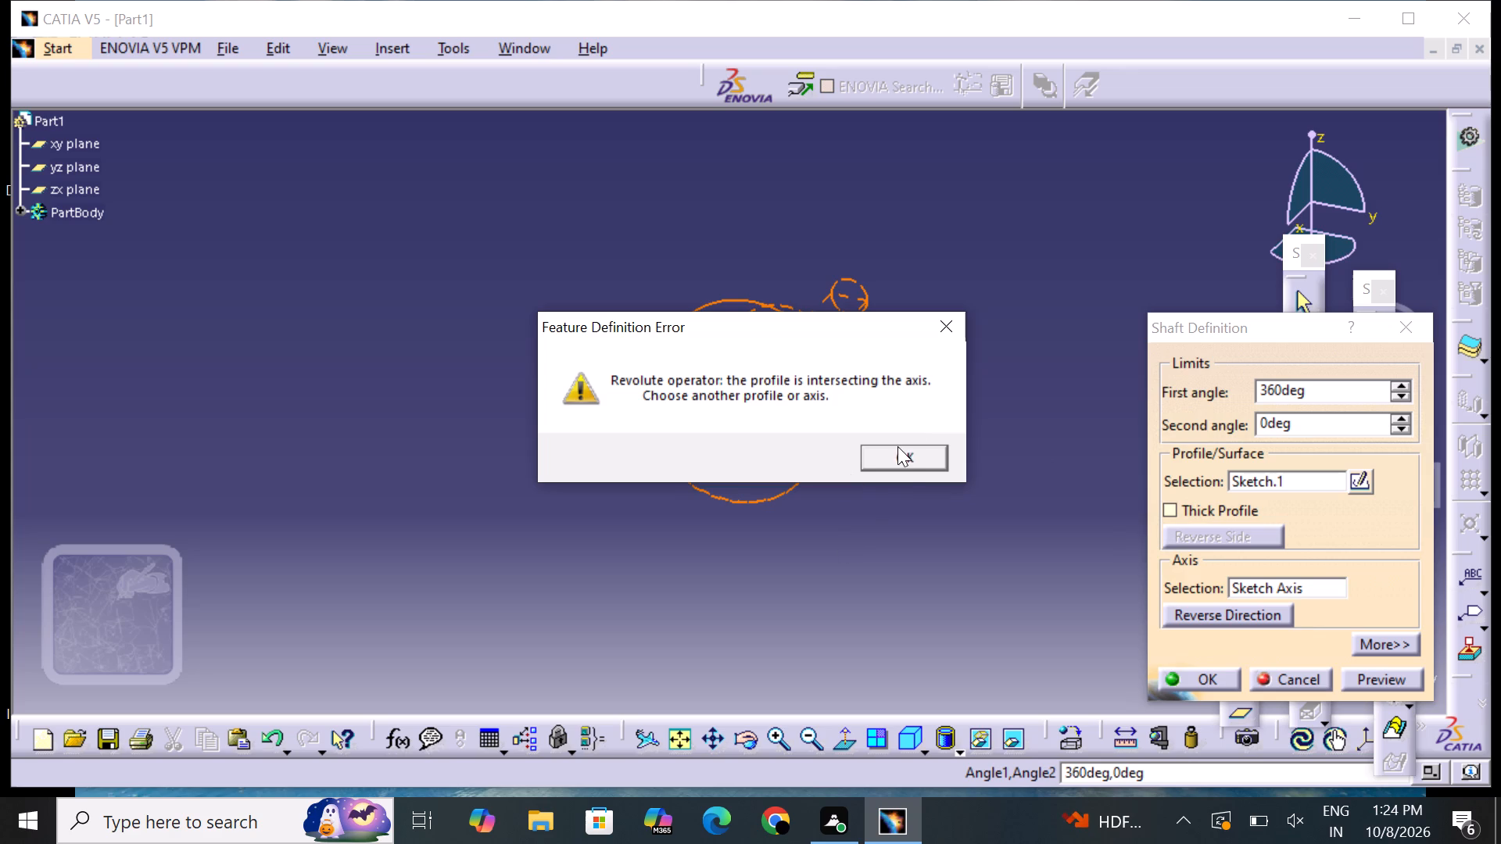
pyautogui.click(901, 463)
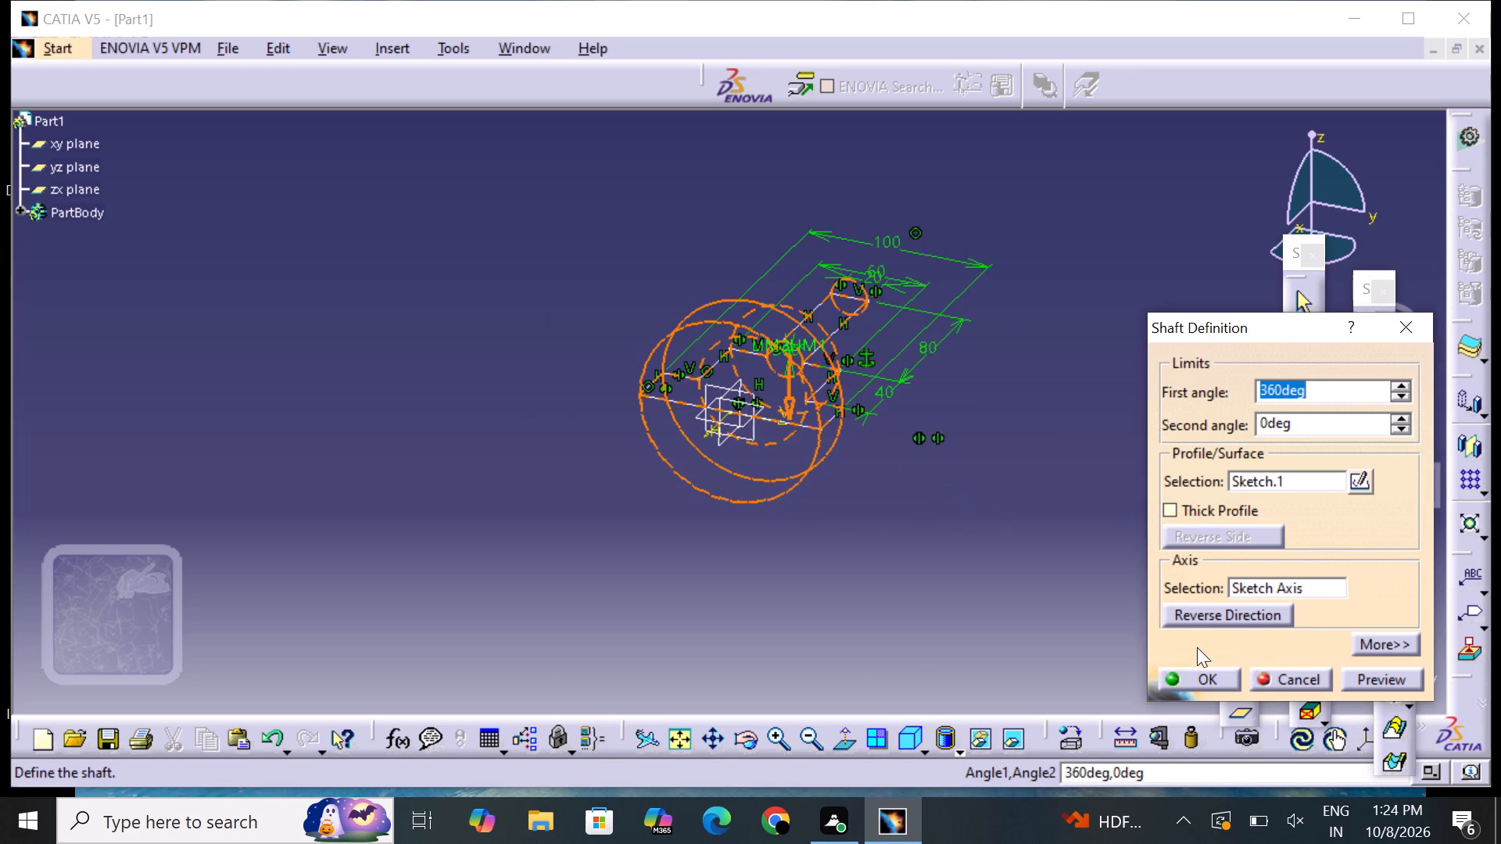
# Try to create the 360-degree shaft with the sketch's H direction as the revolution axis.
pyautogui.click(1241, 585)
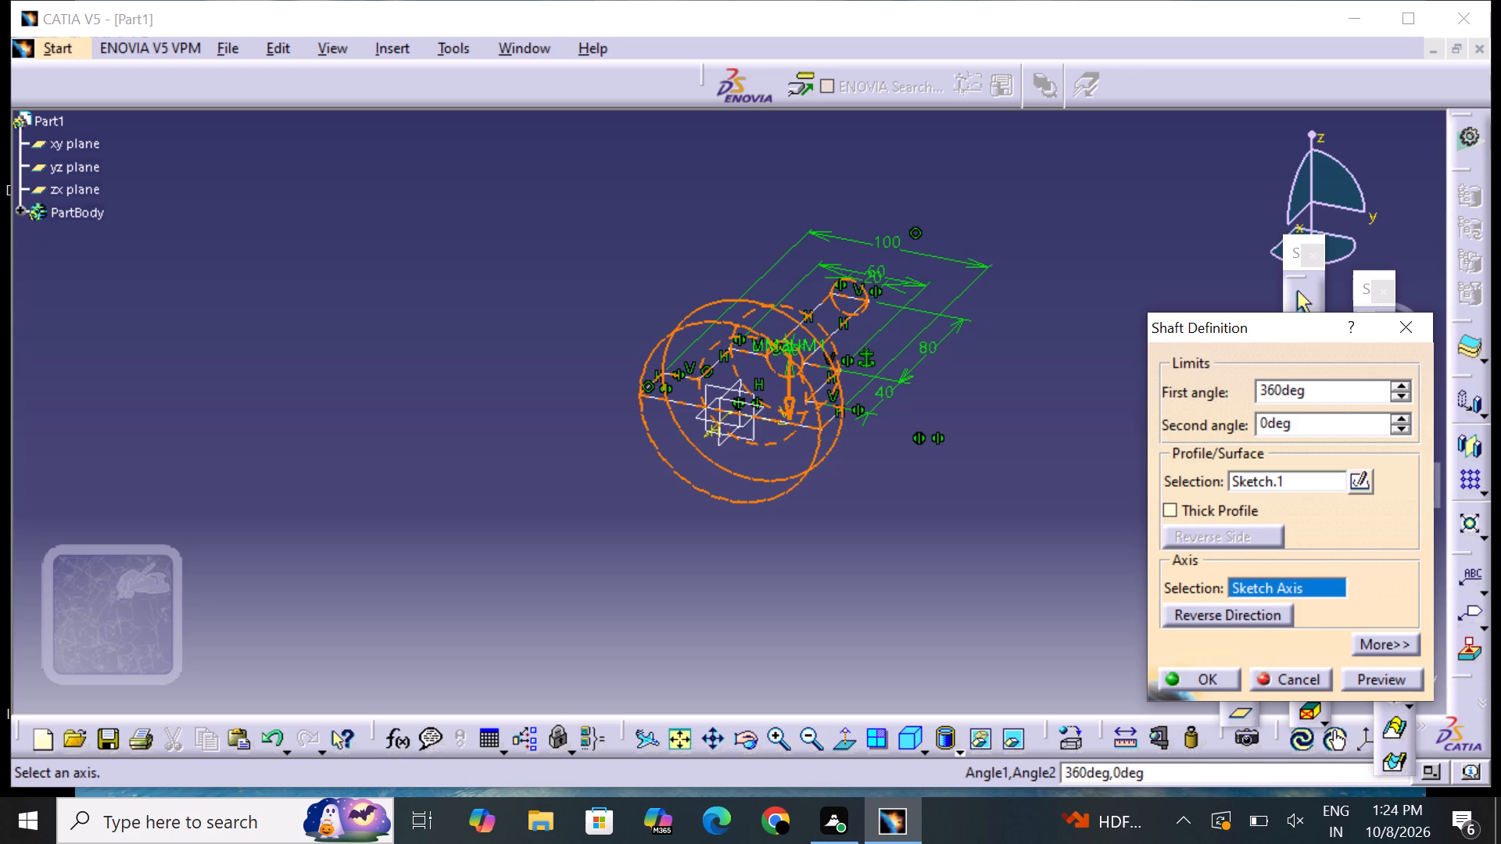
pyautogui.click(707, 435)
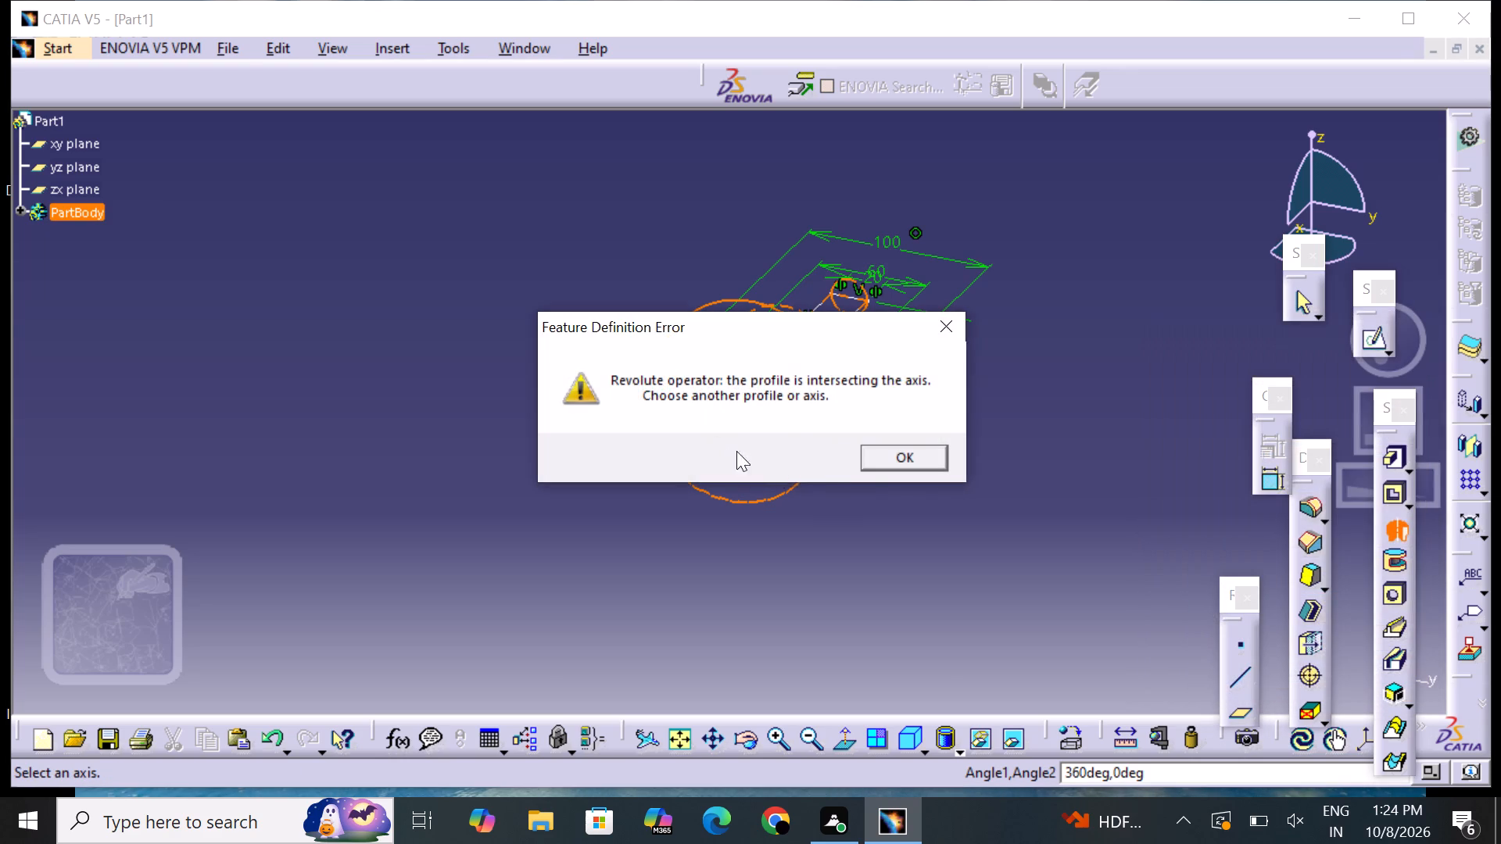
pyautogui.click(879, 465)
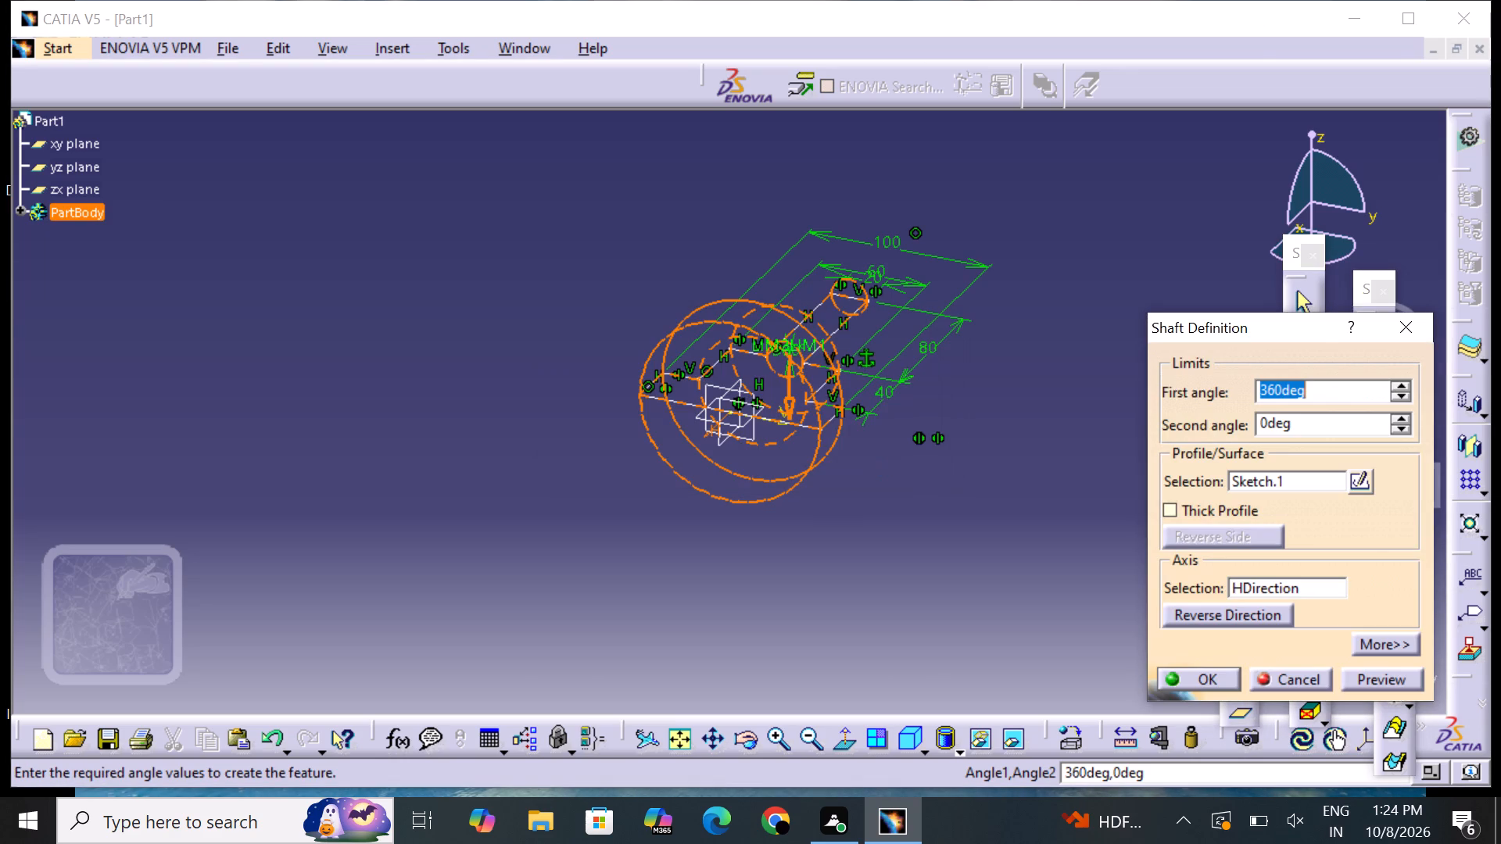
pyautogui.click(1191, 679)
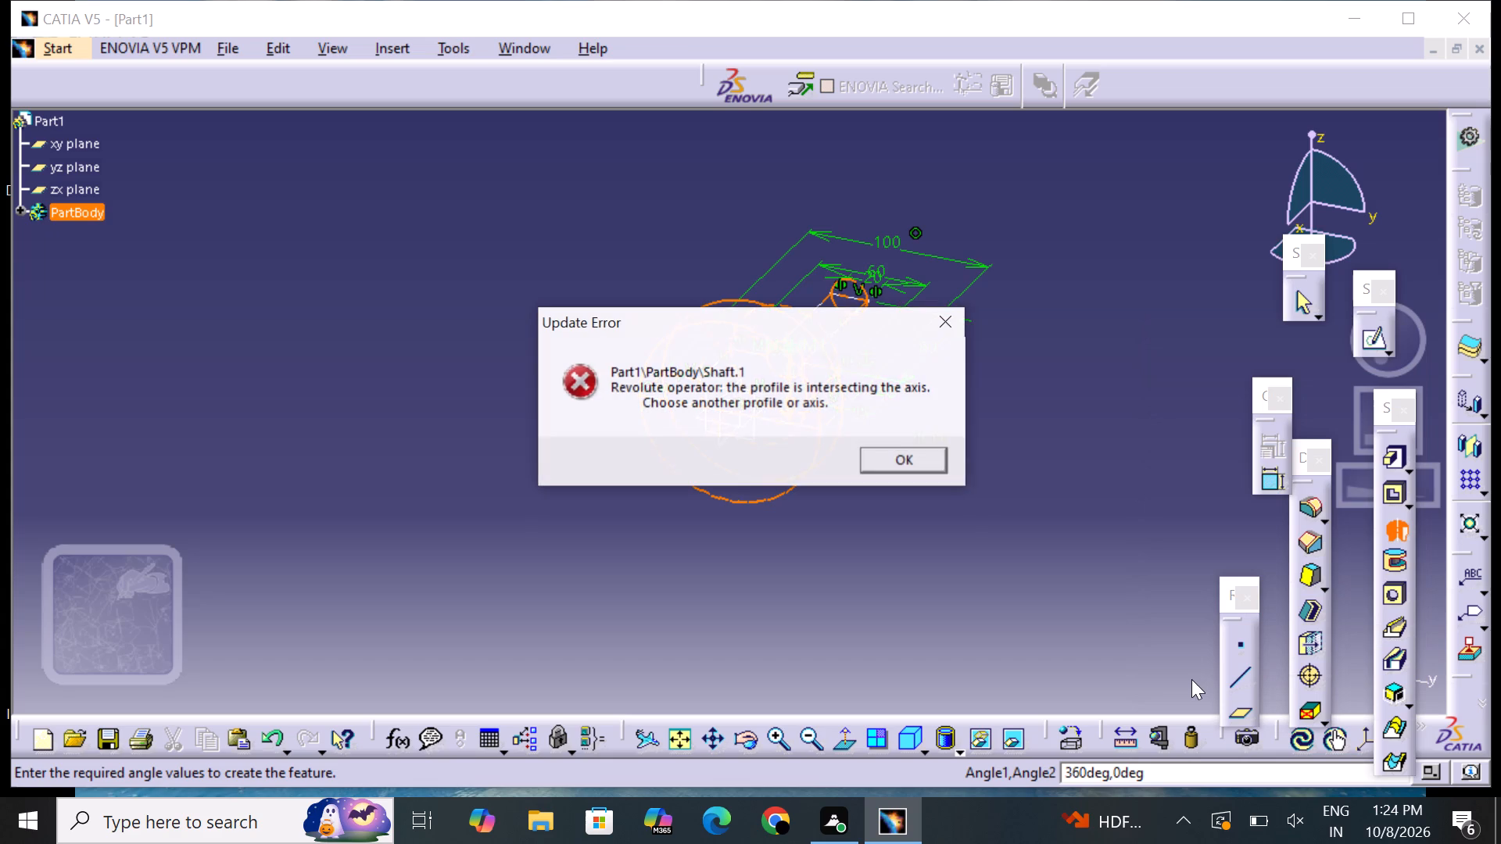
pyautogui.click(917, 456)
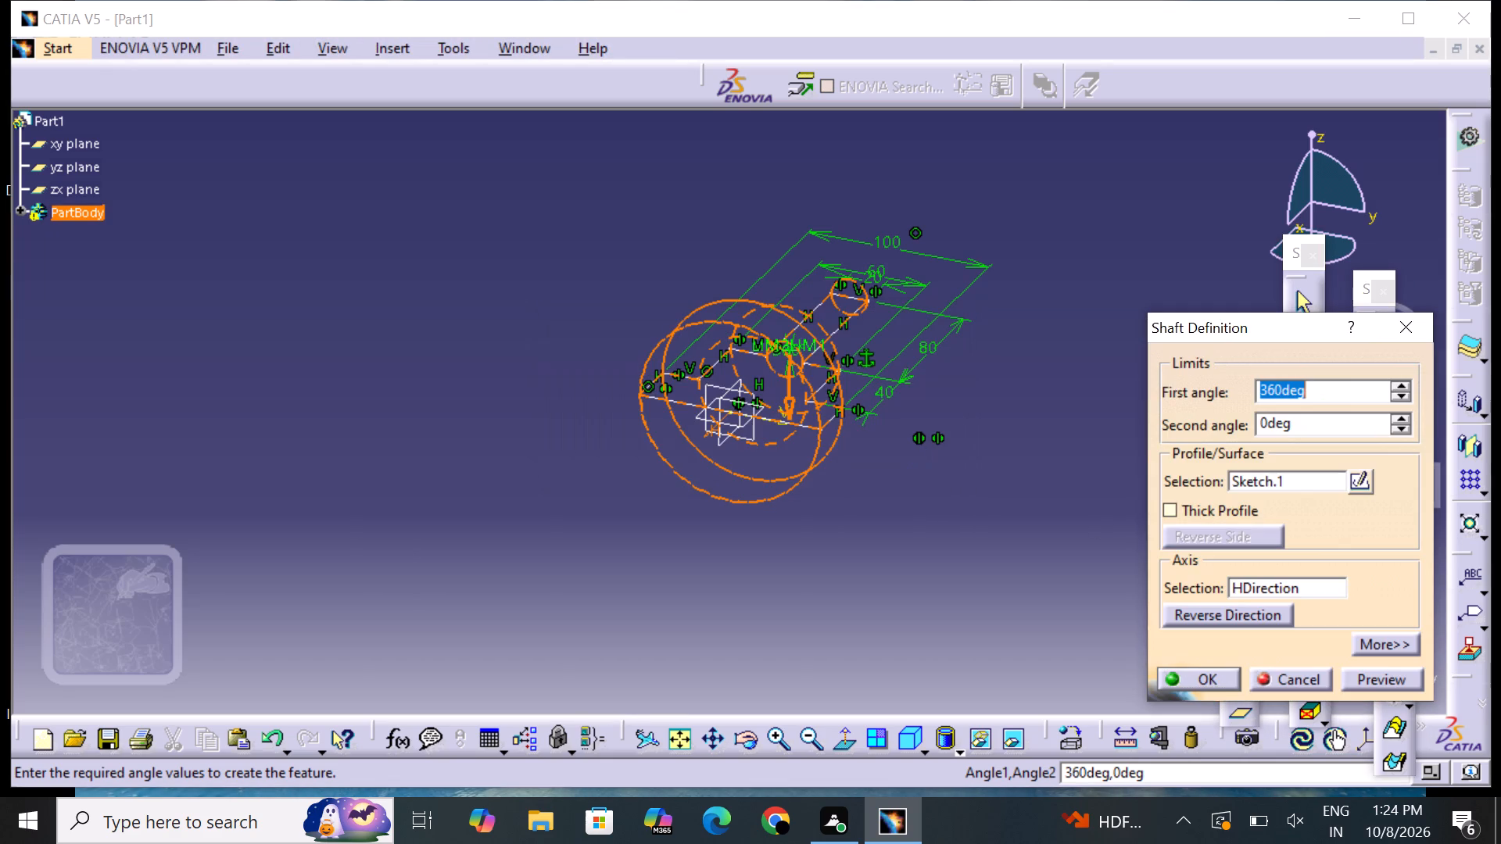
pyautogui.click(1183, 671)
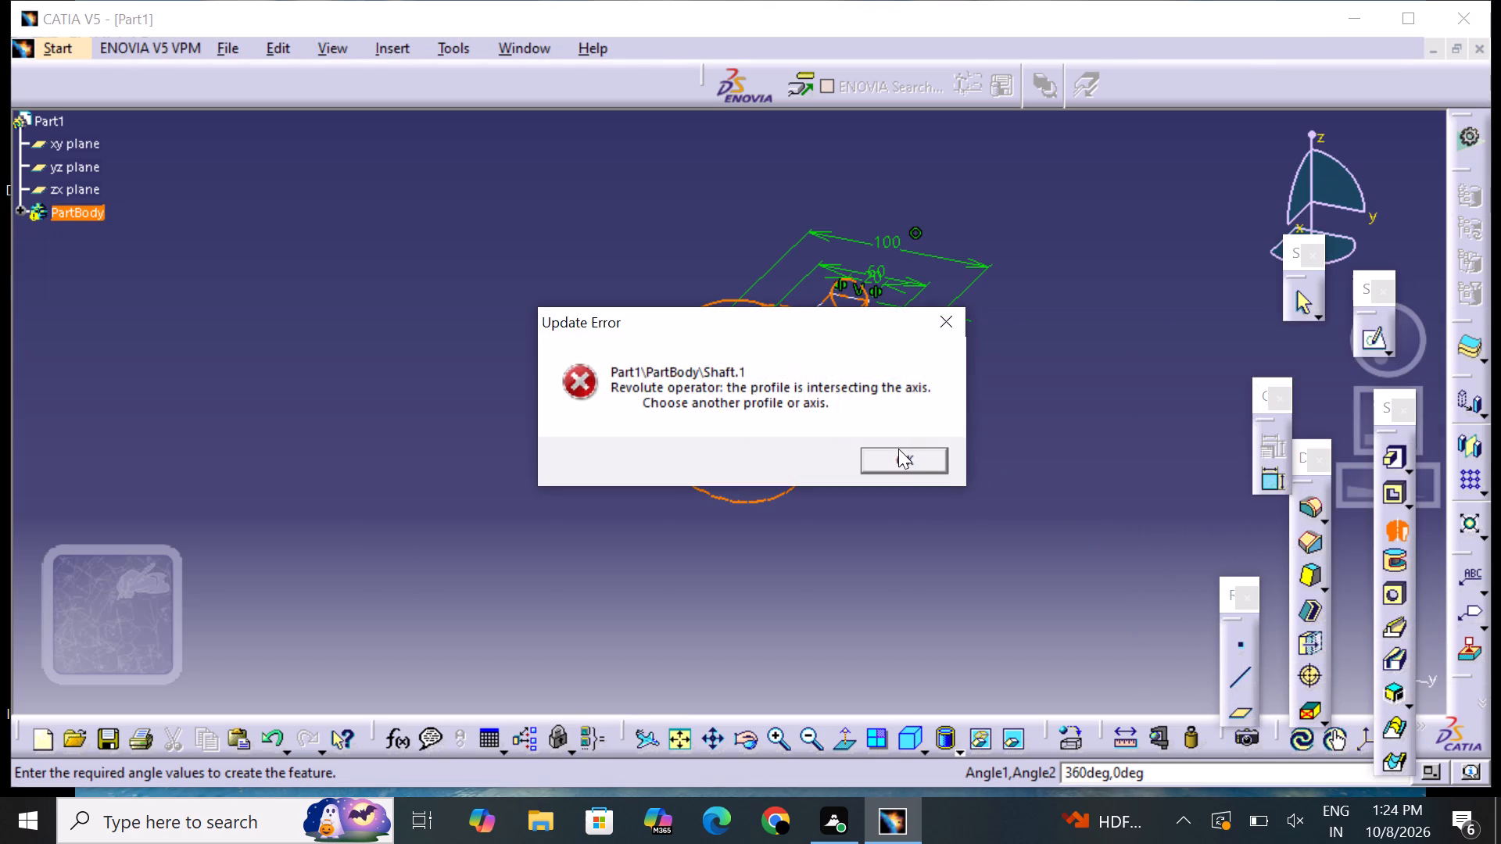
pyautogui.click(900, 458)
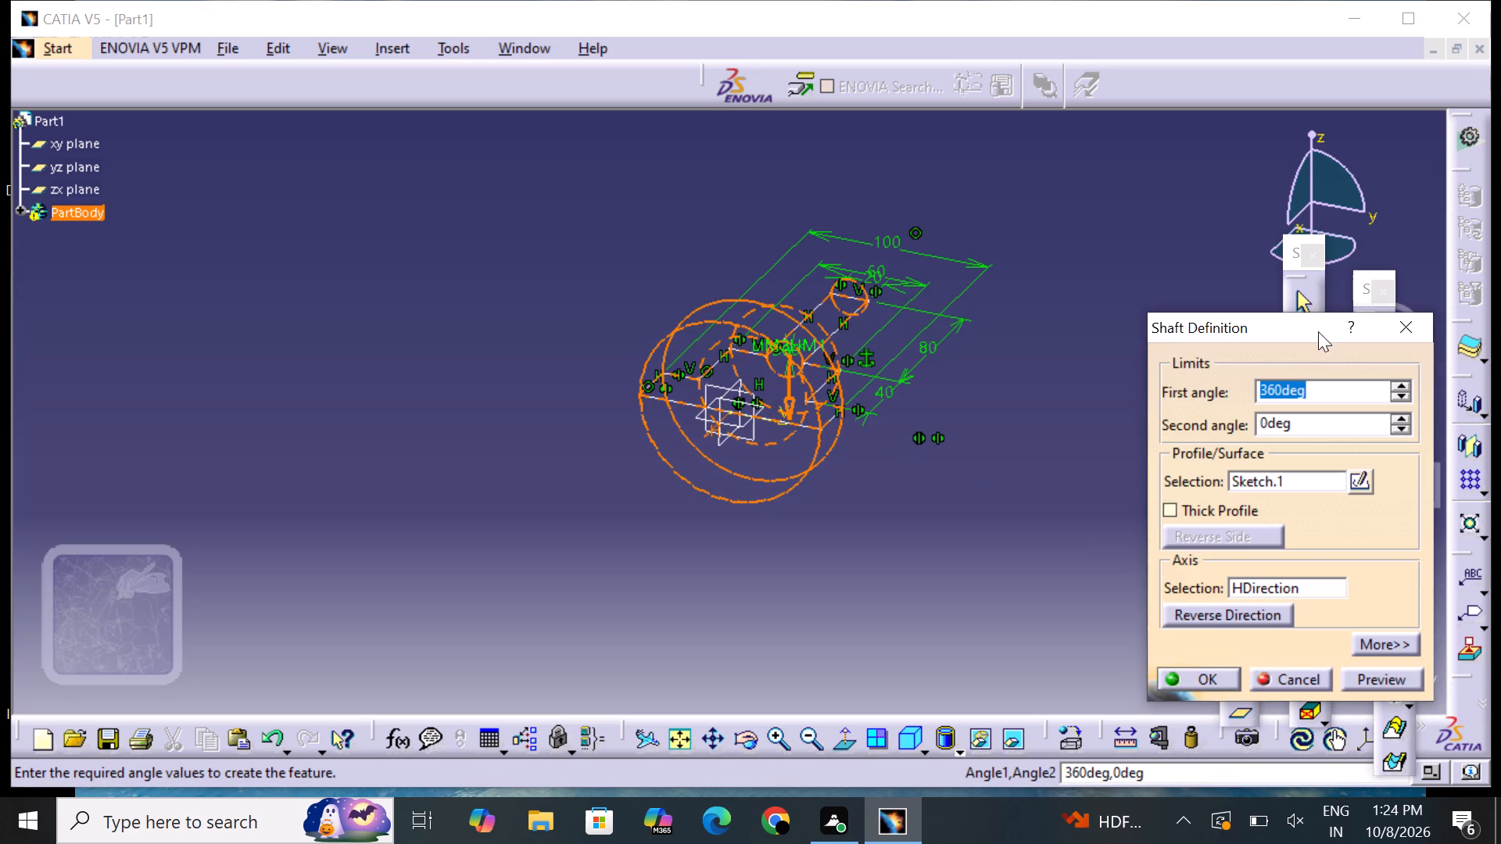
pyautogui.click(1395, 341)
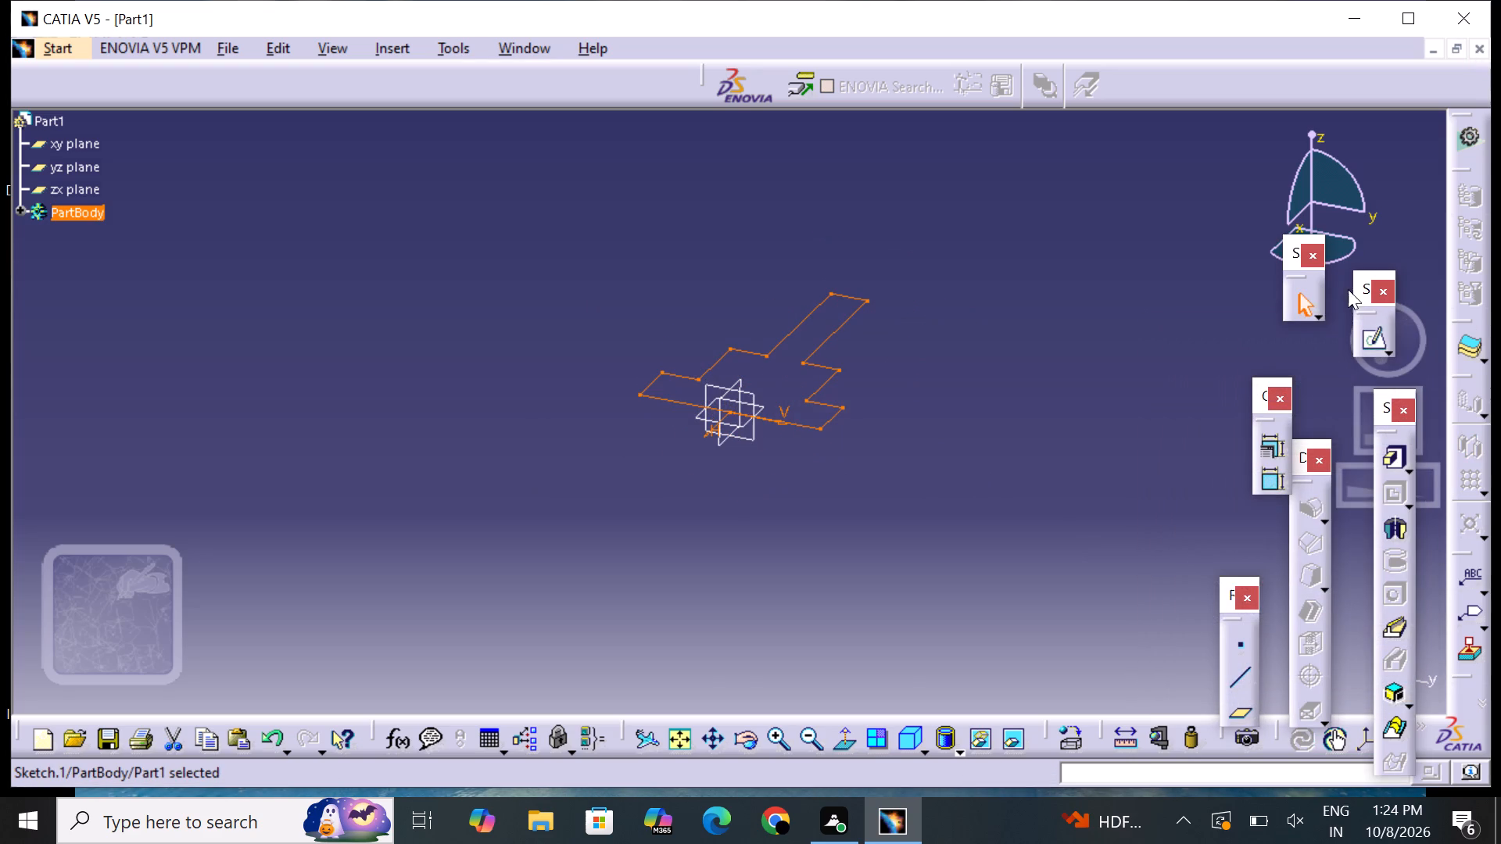
# Reopen the stepped profile sketch and move the closing line's upper end off the vertical axis, toward the 40 mm section.
pyautogui.click(1374, 351)
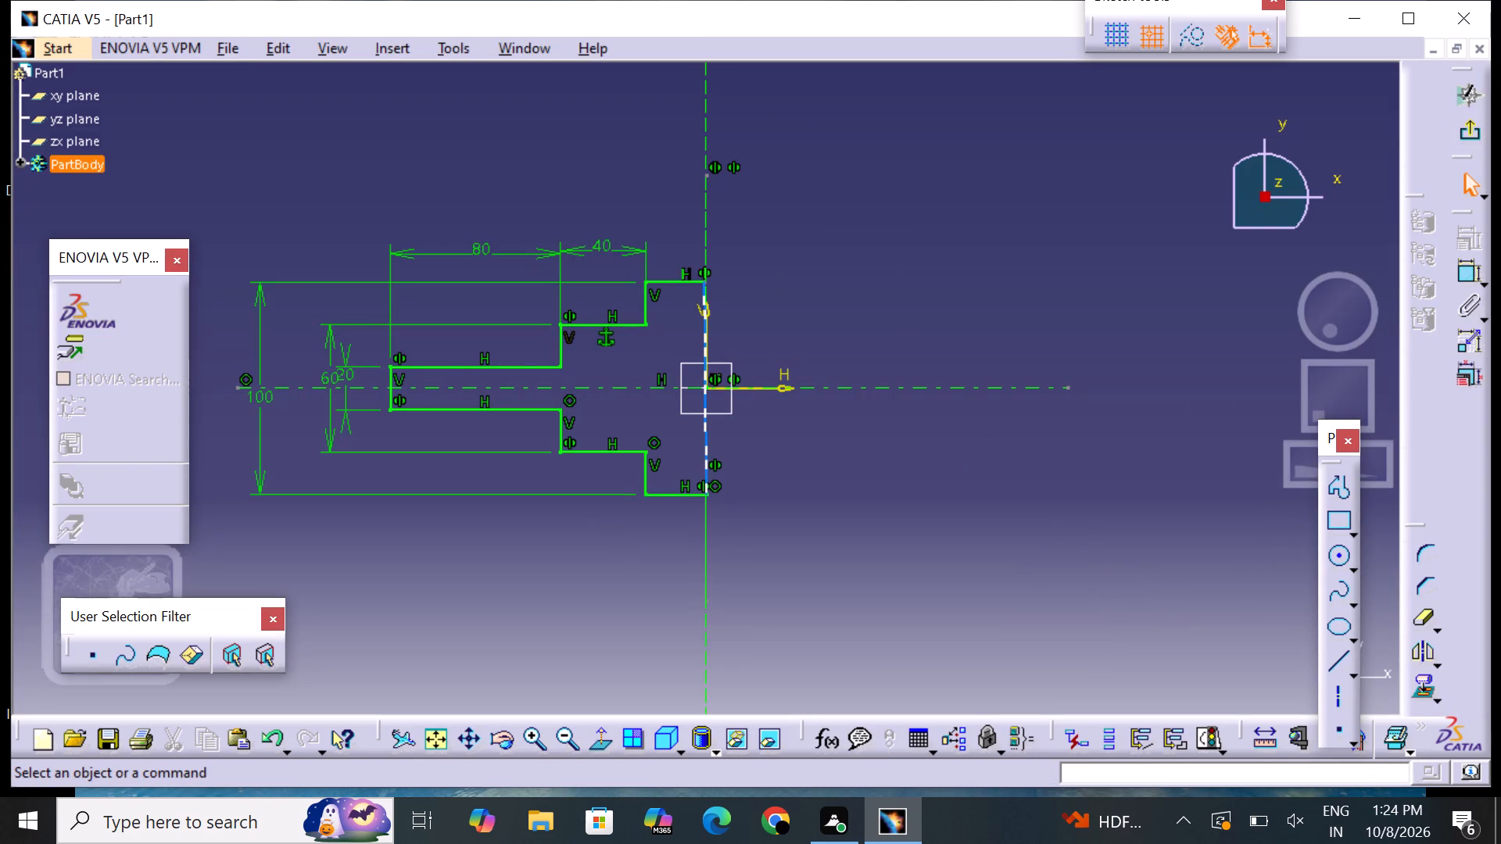
pyautogui.moveTo(704, 281); pyautogui.dragTo(687, 279)
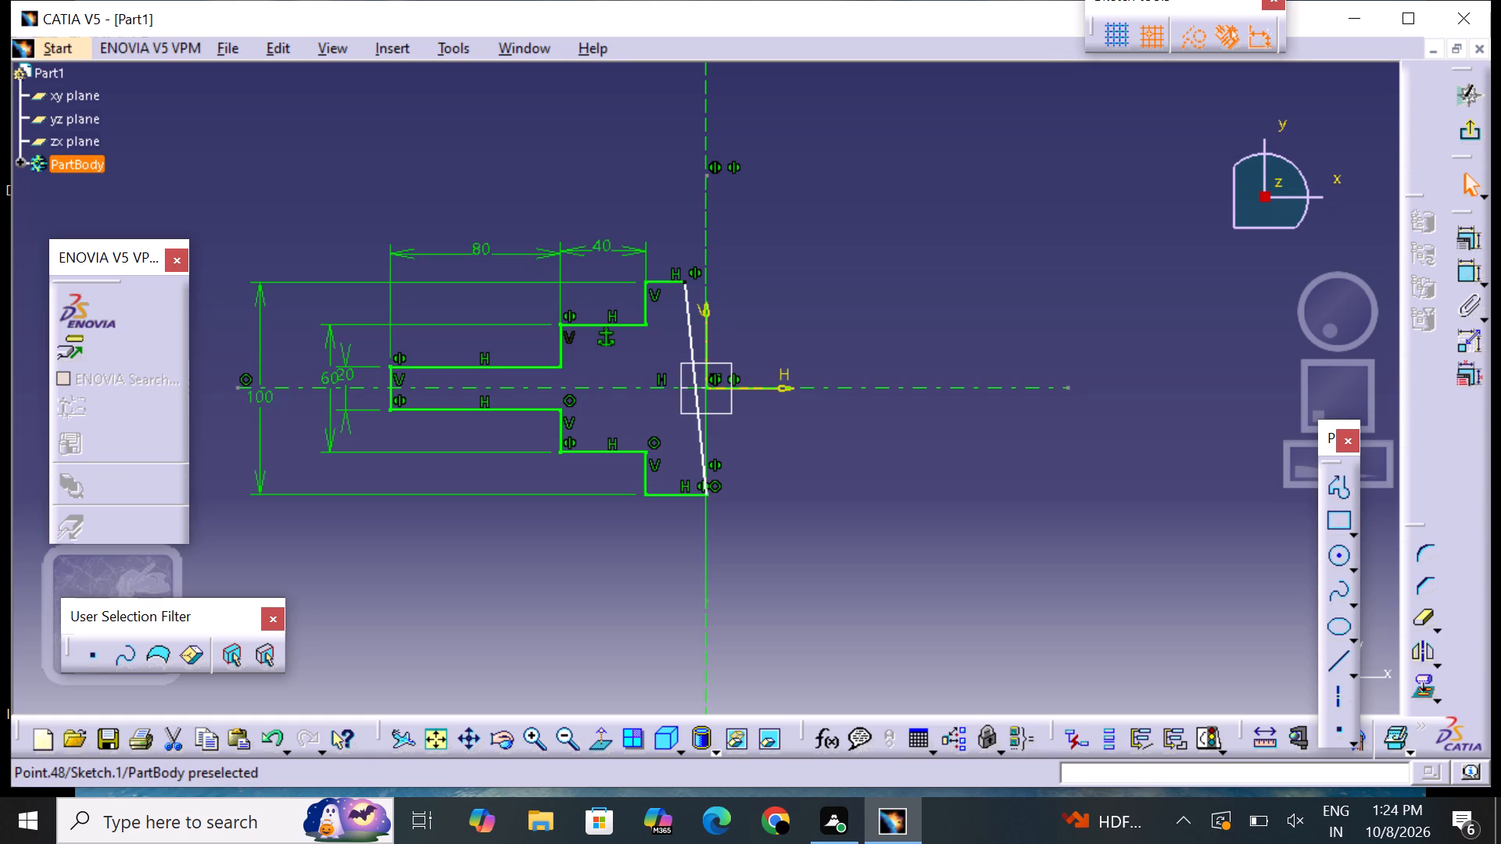
pyautogui.moveTo(687, 279); pyautogui.dragTo(689, 281)
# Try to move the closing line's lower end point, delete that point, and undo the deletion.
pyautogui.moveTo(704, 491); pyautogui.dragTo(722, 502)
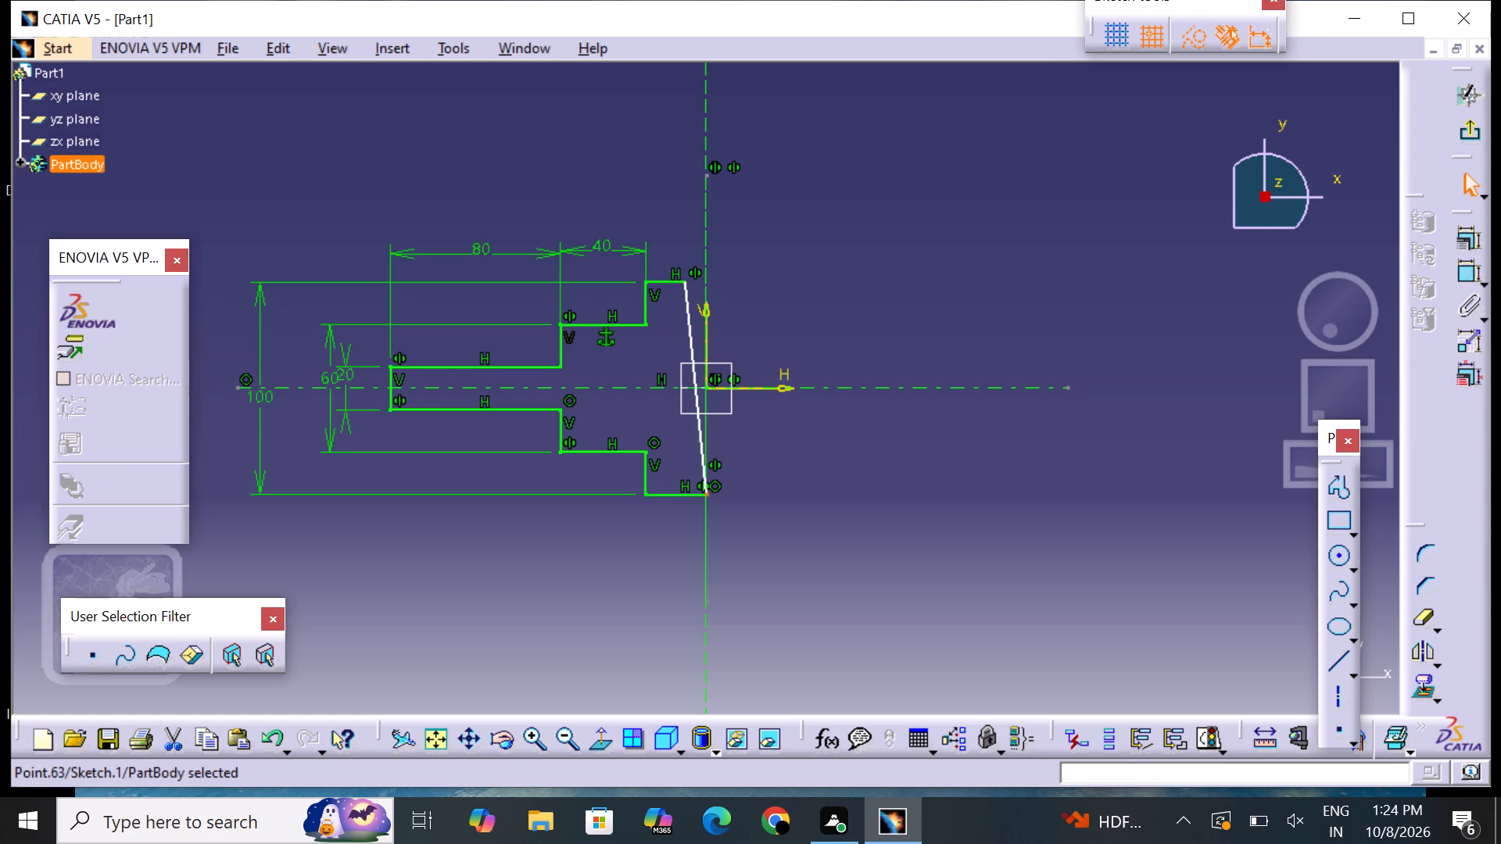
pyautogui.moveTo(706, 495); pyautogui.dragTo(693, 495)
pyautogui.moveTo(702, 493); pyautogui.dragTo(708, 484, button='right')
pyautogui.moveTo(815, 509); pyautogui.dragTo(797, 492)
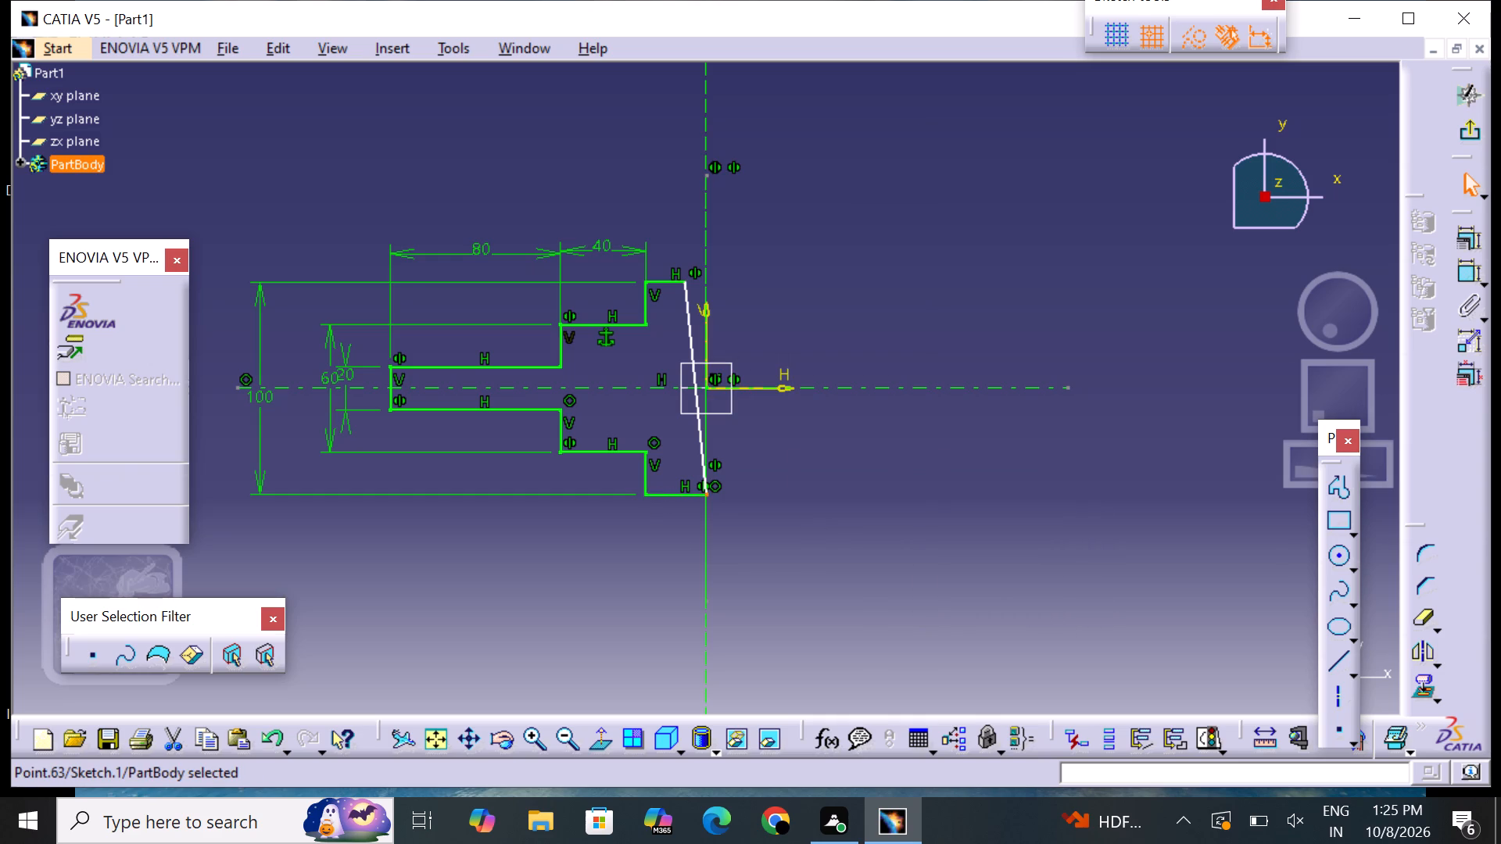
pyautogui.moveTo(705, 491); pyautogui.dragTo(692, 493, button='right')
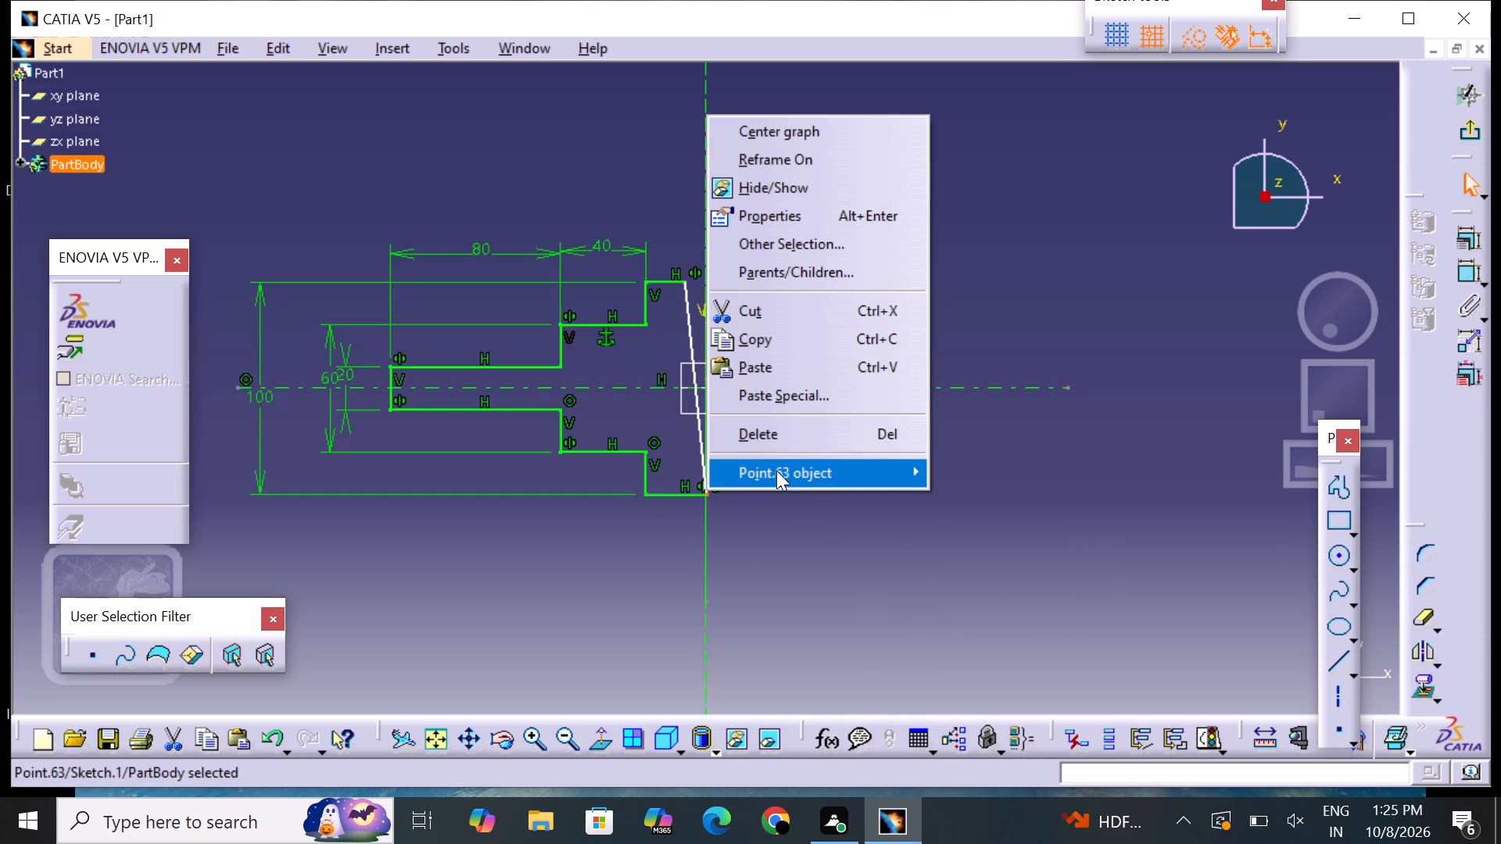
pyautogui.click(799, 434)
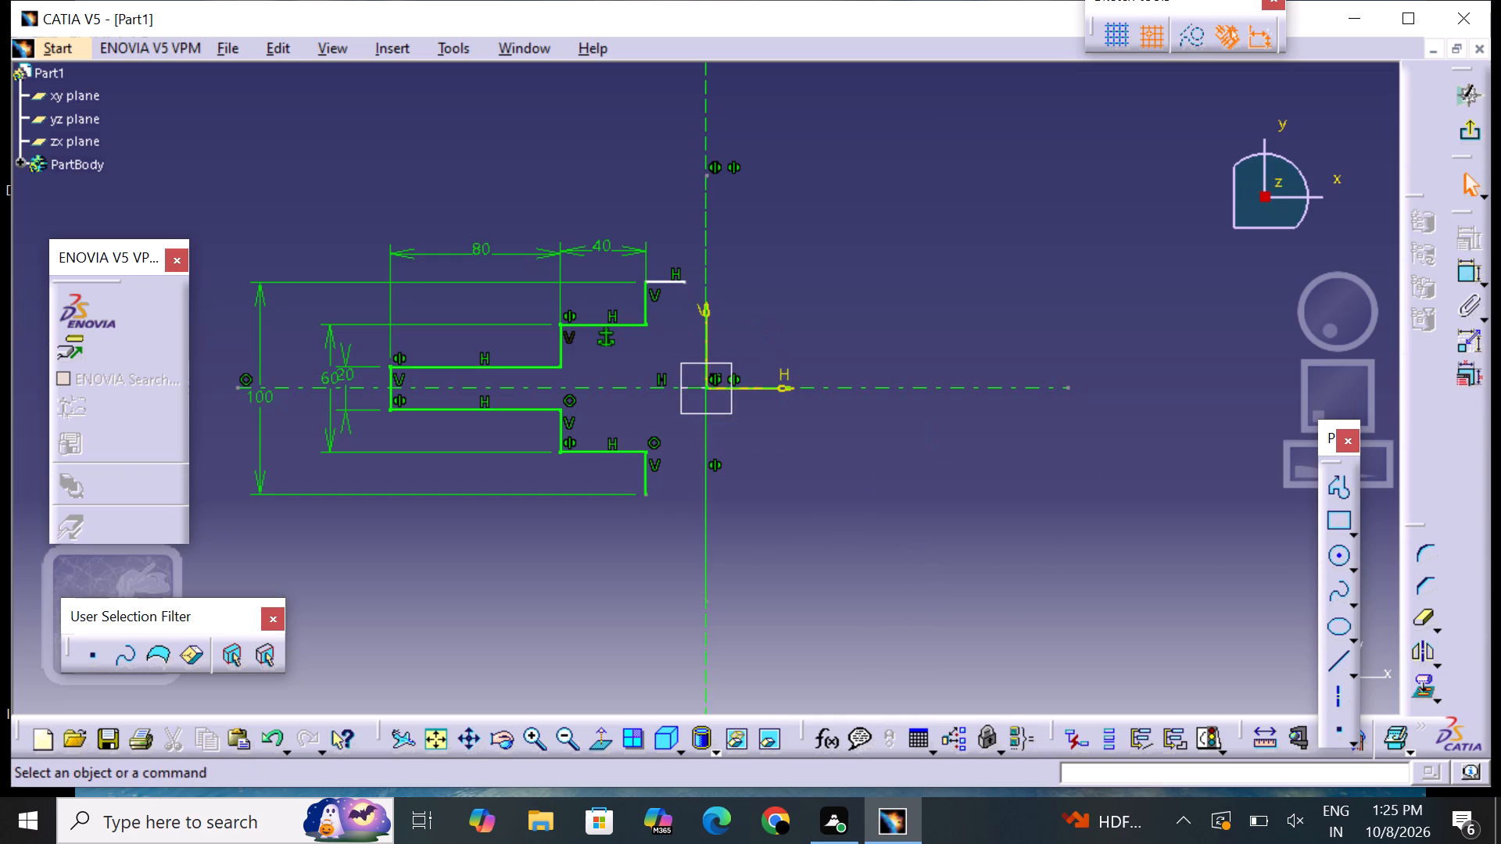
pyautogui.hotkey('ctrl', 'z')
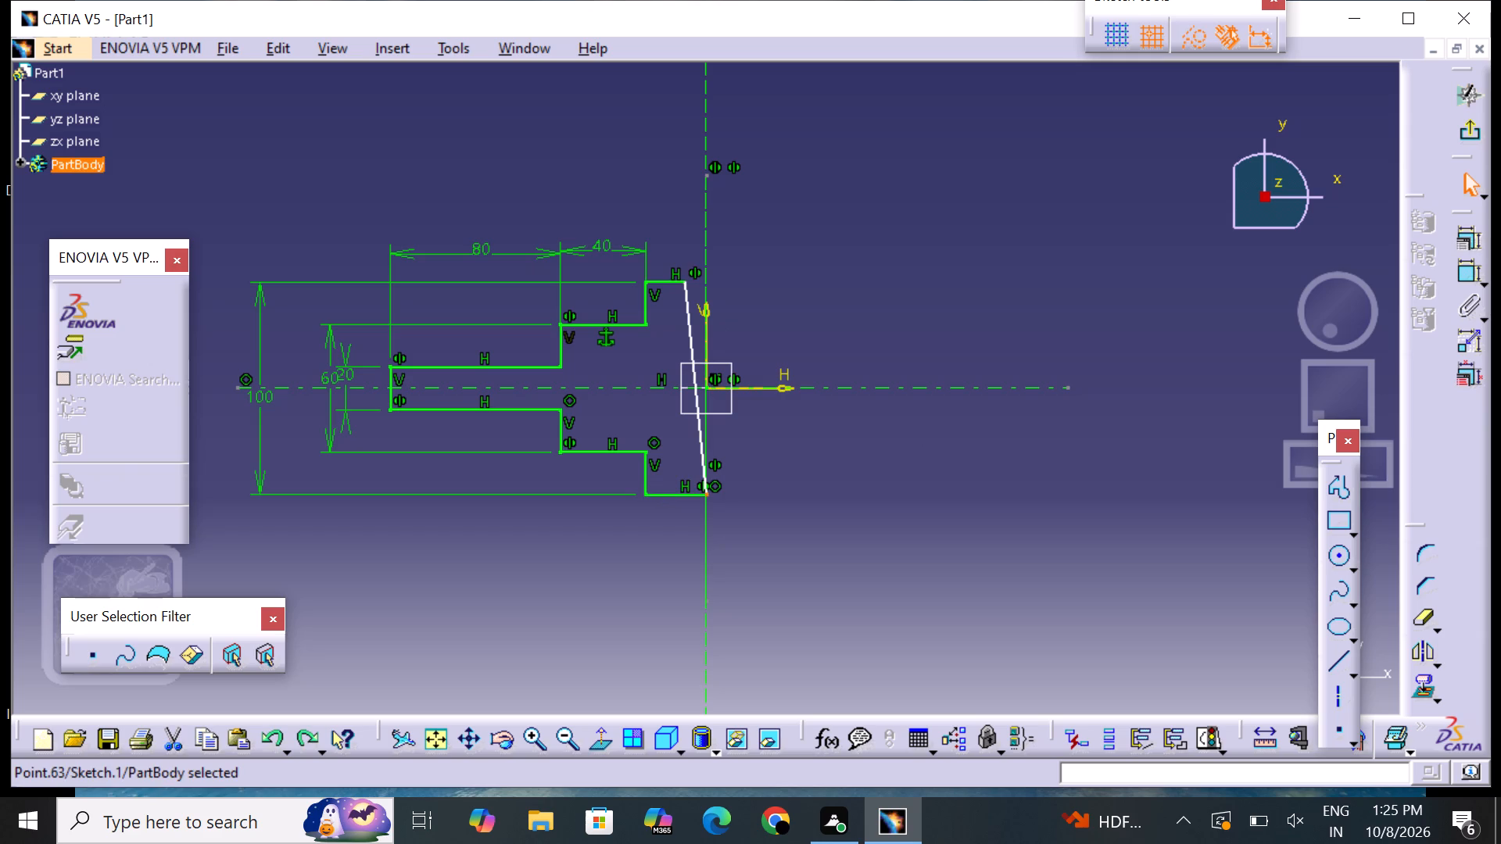
# Delete the slanted closing line between the upper and lower ends of the 100 mm section.
pyautogui.rightClick(687, 354)
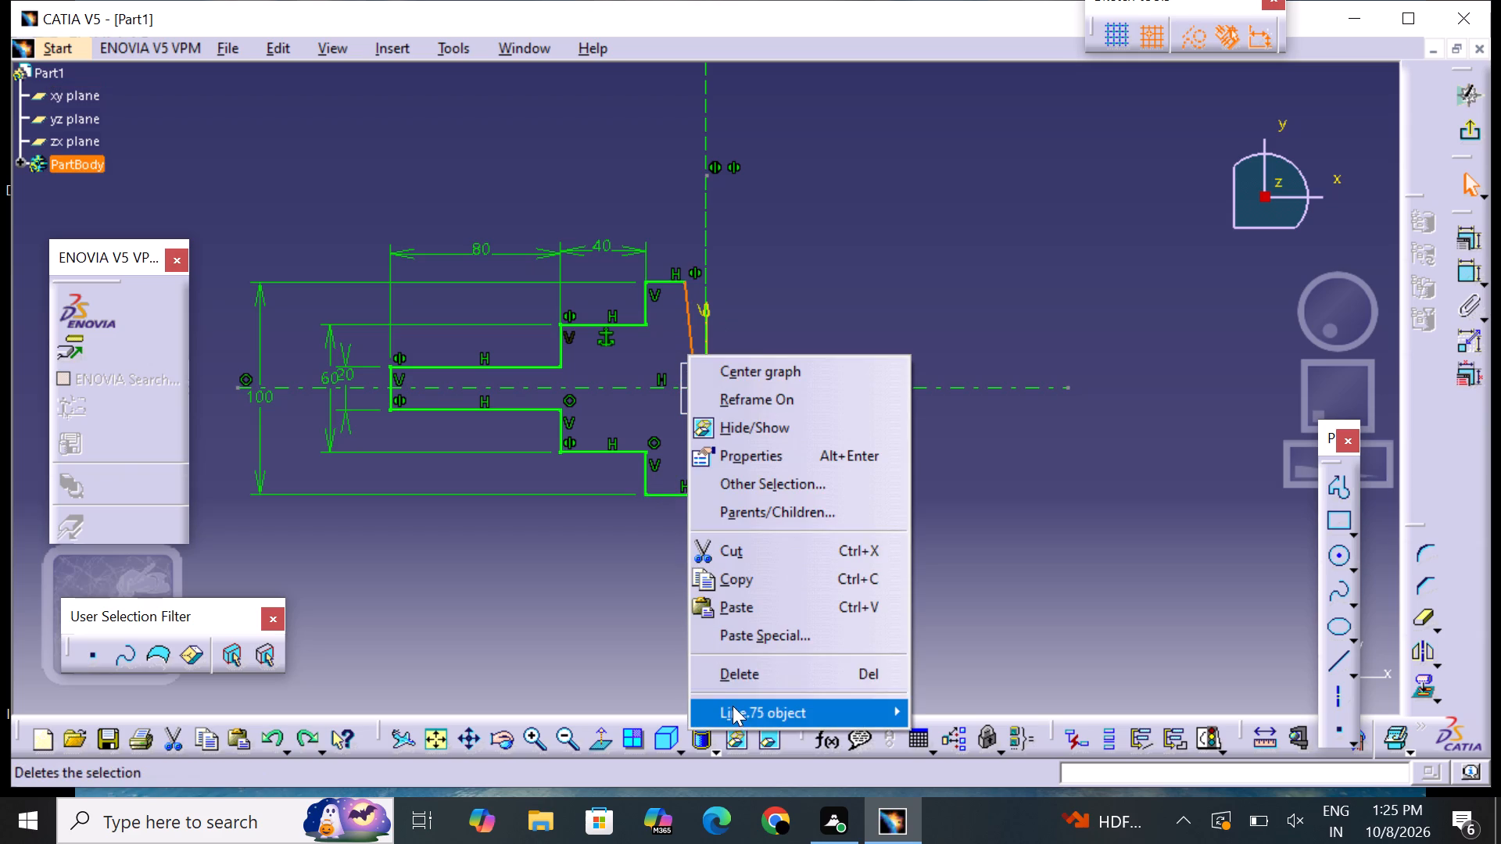
pyautogui.click(754, 671)
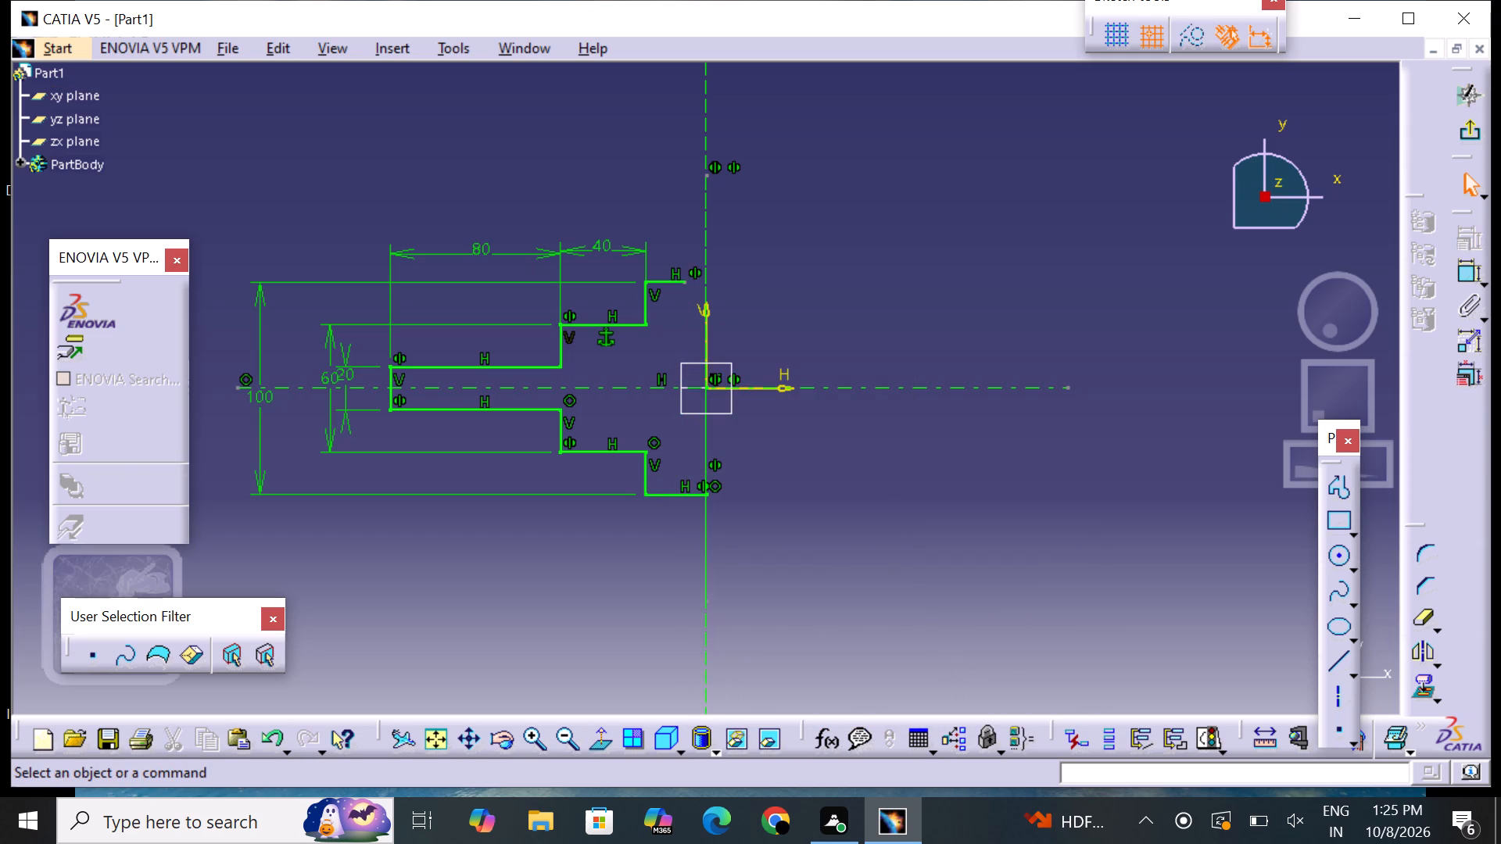
# Make the upper open end point of the 100 mm section coincident with the vertical axis and exit the sketch.
pyautogui.moveTo(682, 280); pyautogui.dragTo(729, 293, button='right')
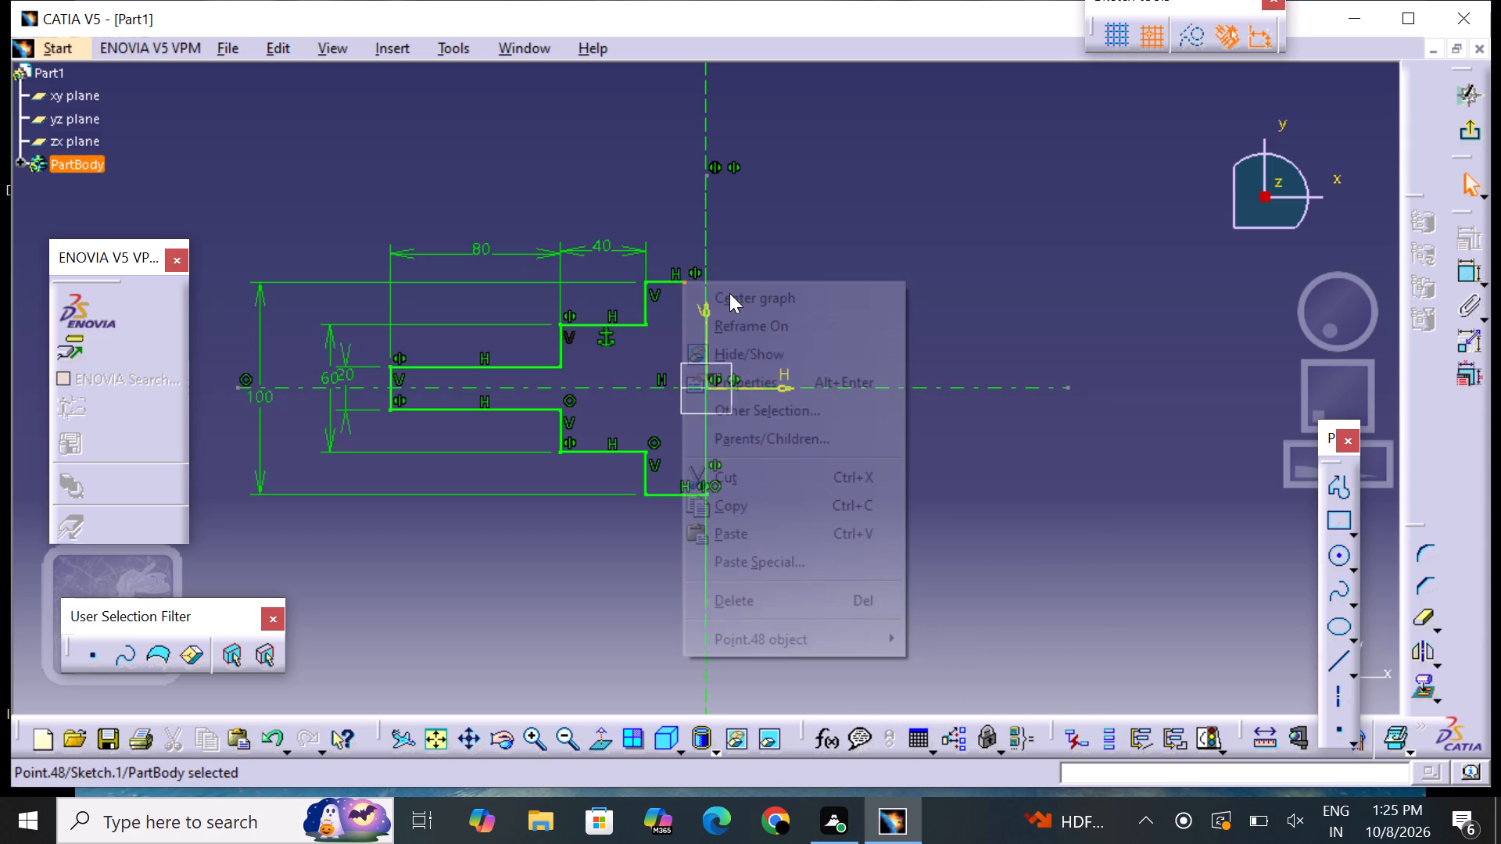
pyautogui.moveTo(729, 293); pyautogui.dragTo(728, 281, button='right')
pyautogui.click(728, 259)
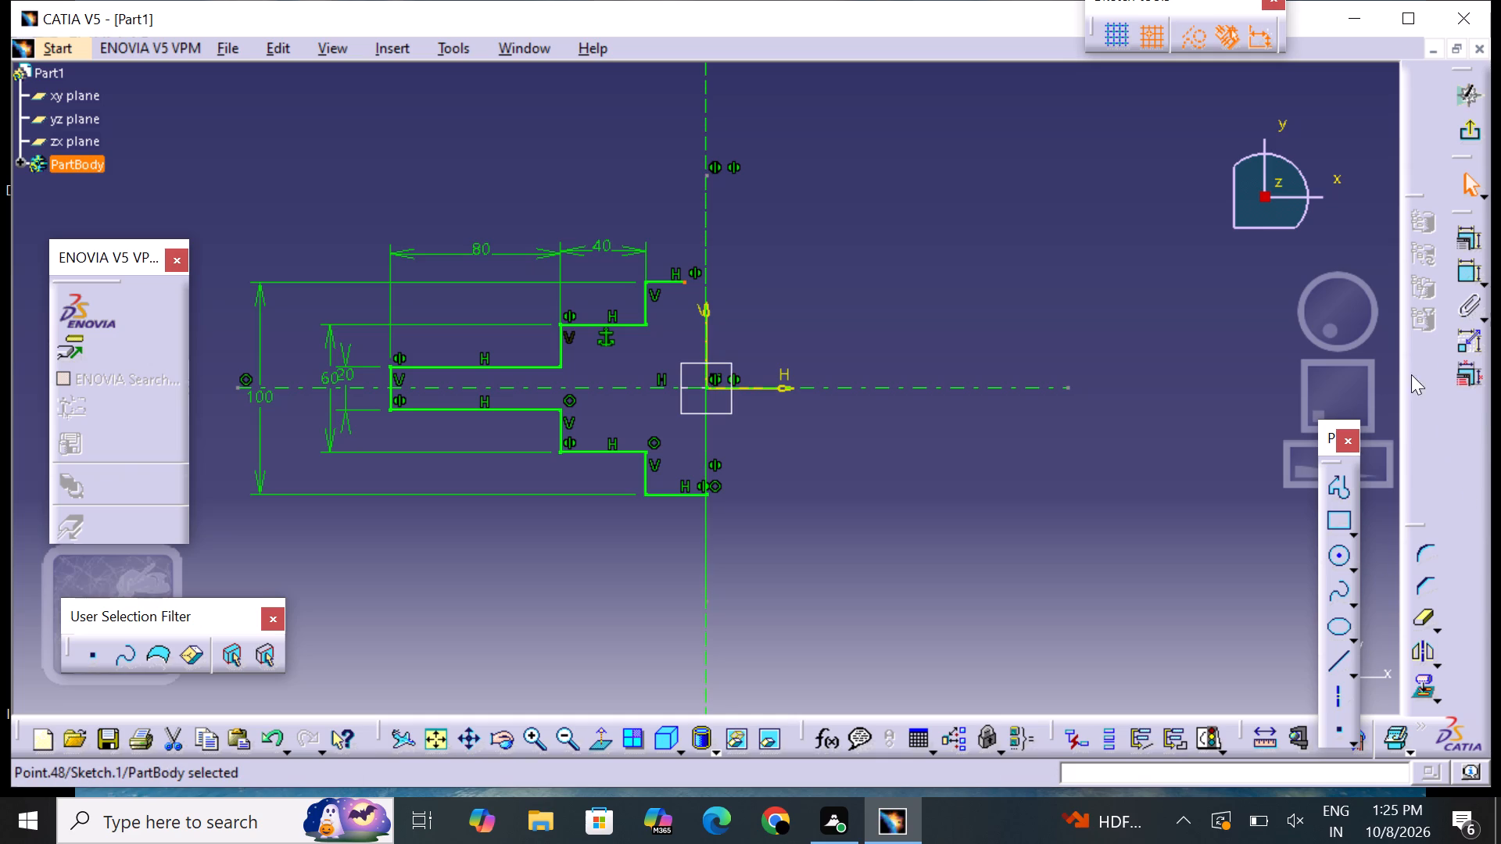
pyautogui.click(1462, 377)
pyautogui.click(1185, 155)
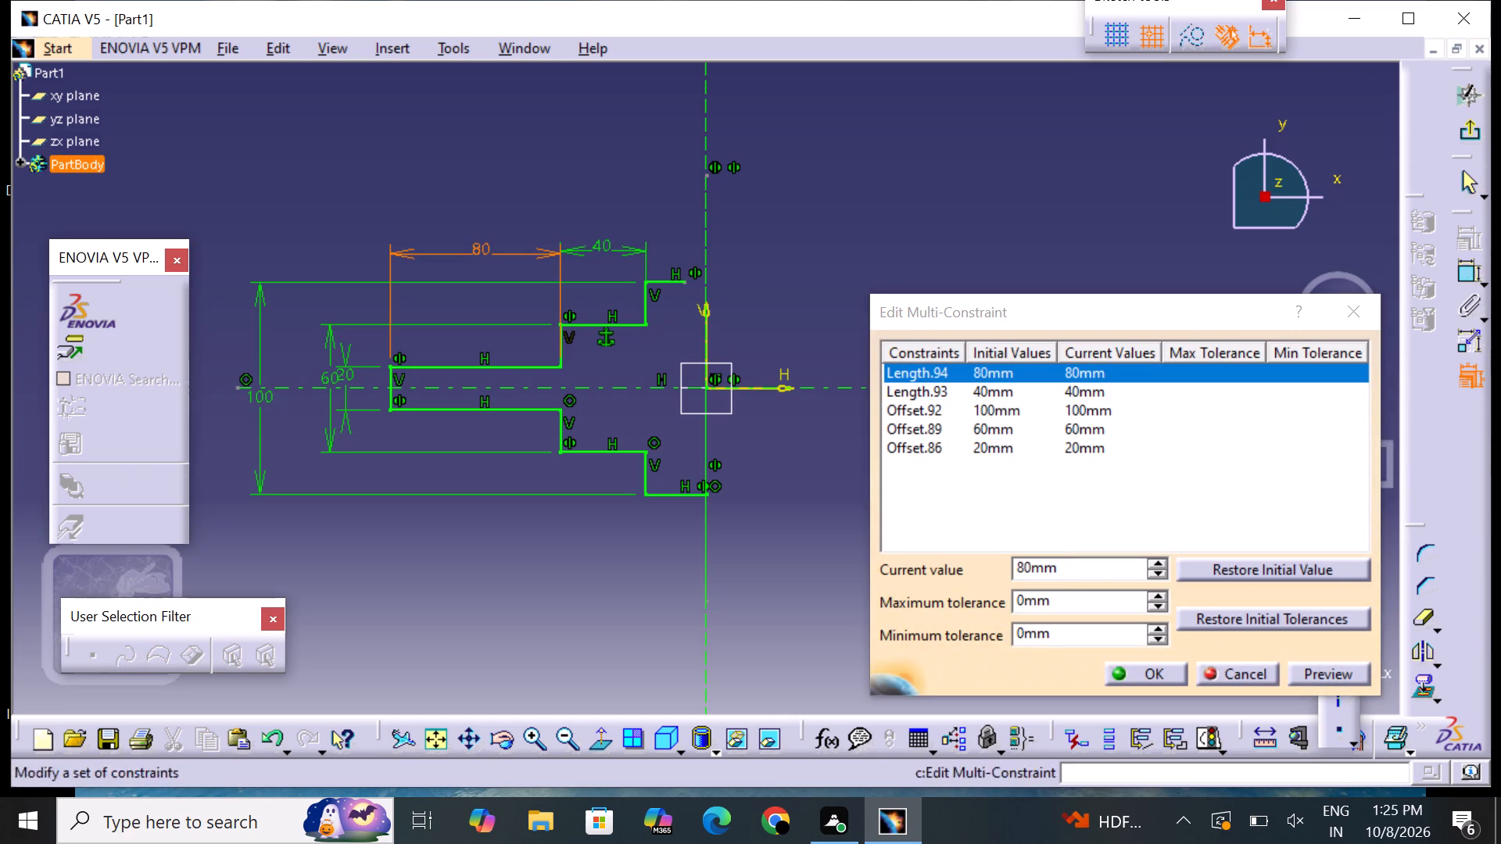
pyautogui.click(1351, 306)
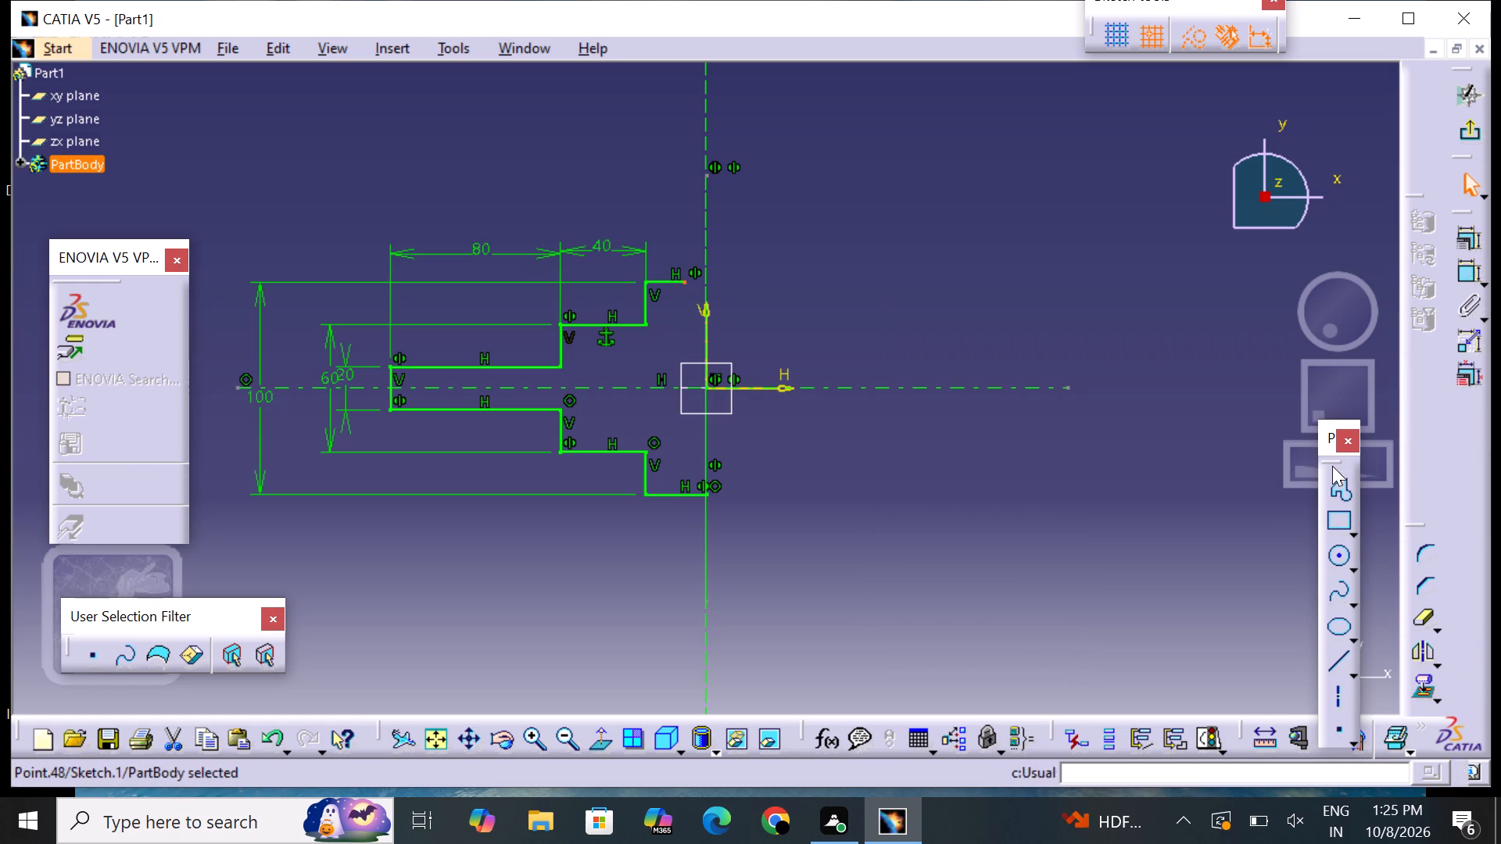
pyautogui.moveTo(1332, 460); pyautogui.dragTo(1299, 398)
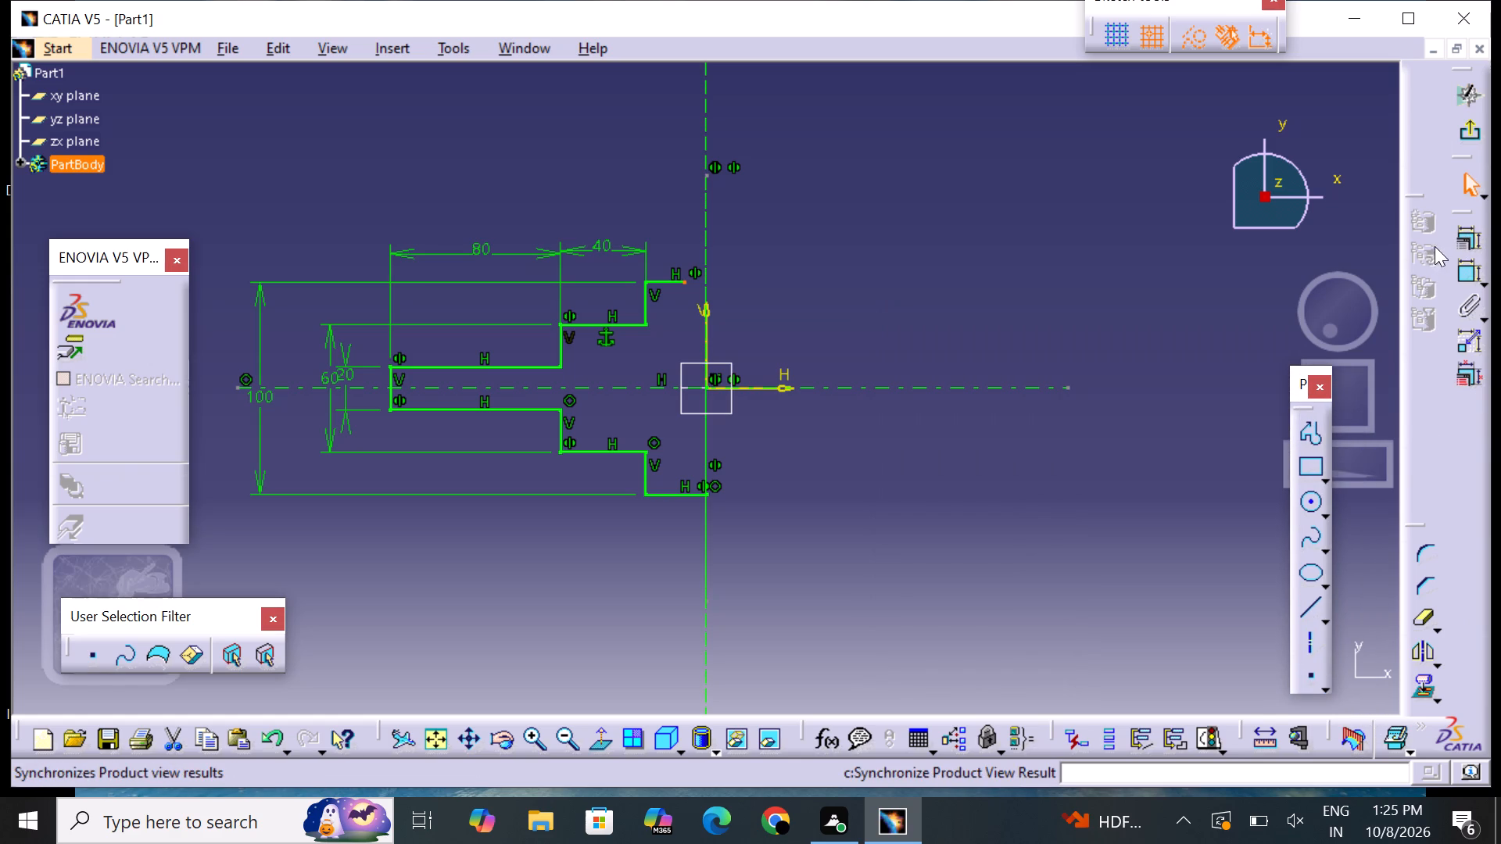
pyautogui.rightClick(1457, 277)
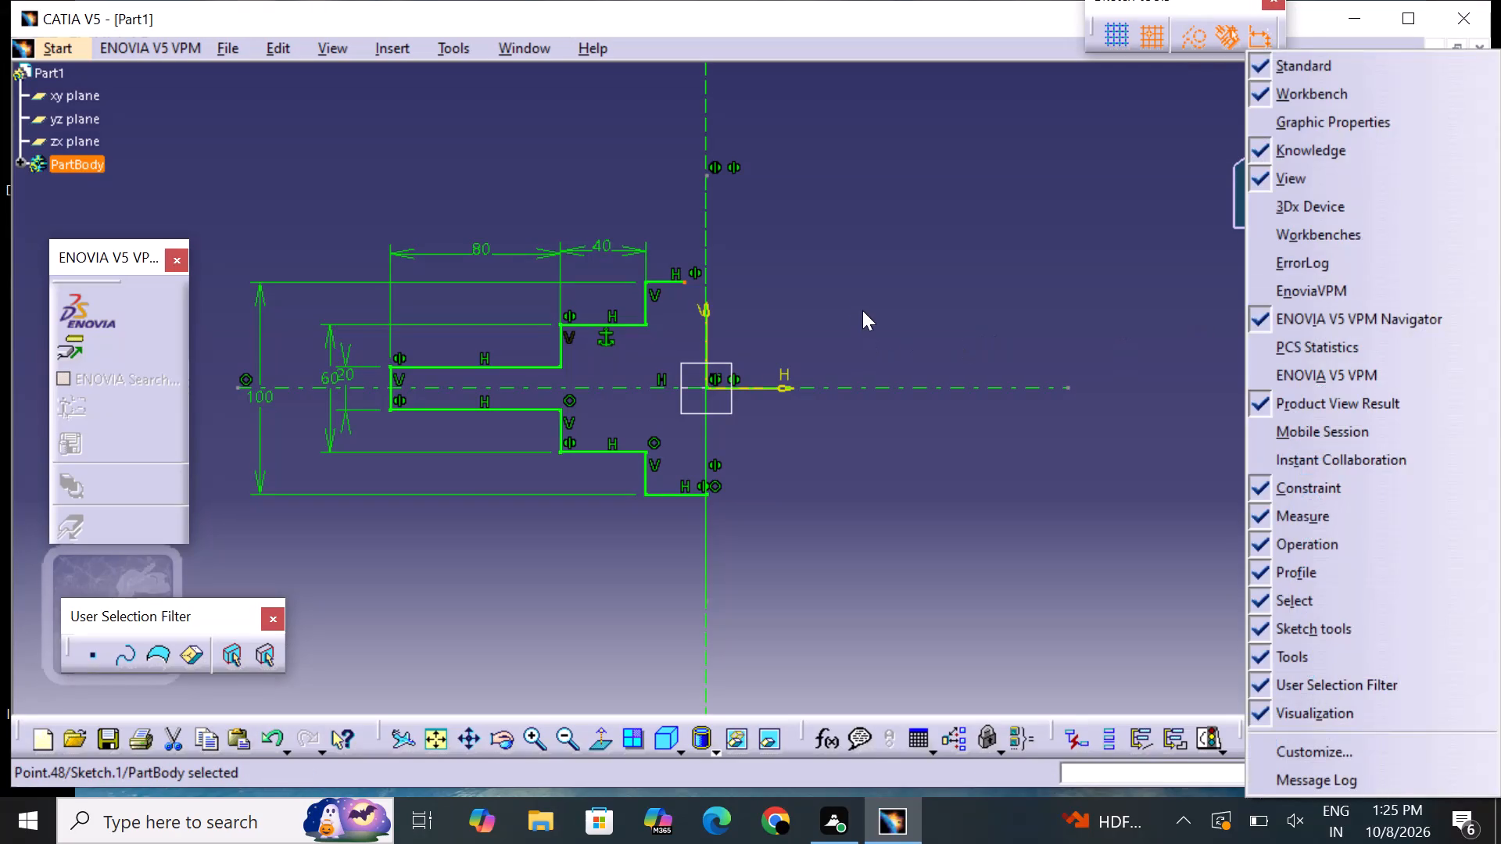
pyautogui.moveTo(862, 310); pyautogui.dragTo(1055, 302)
pyautogui.click(1476, 275)
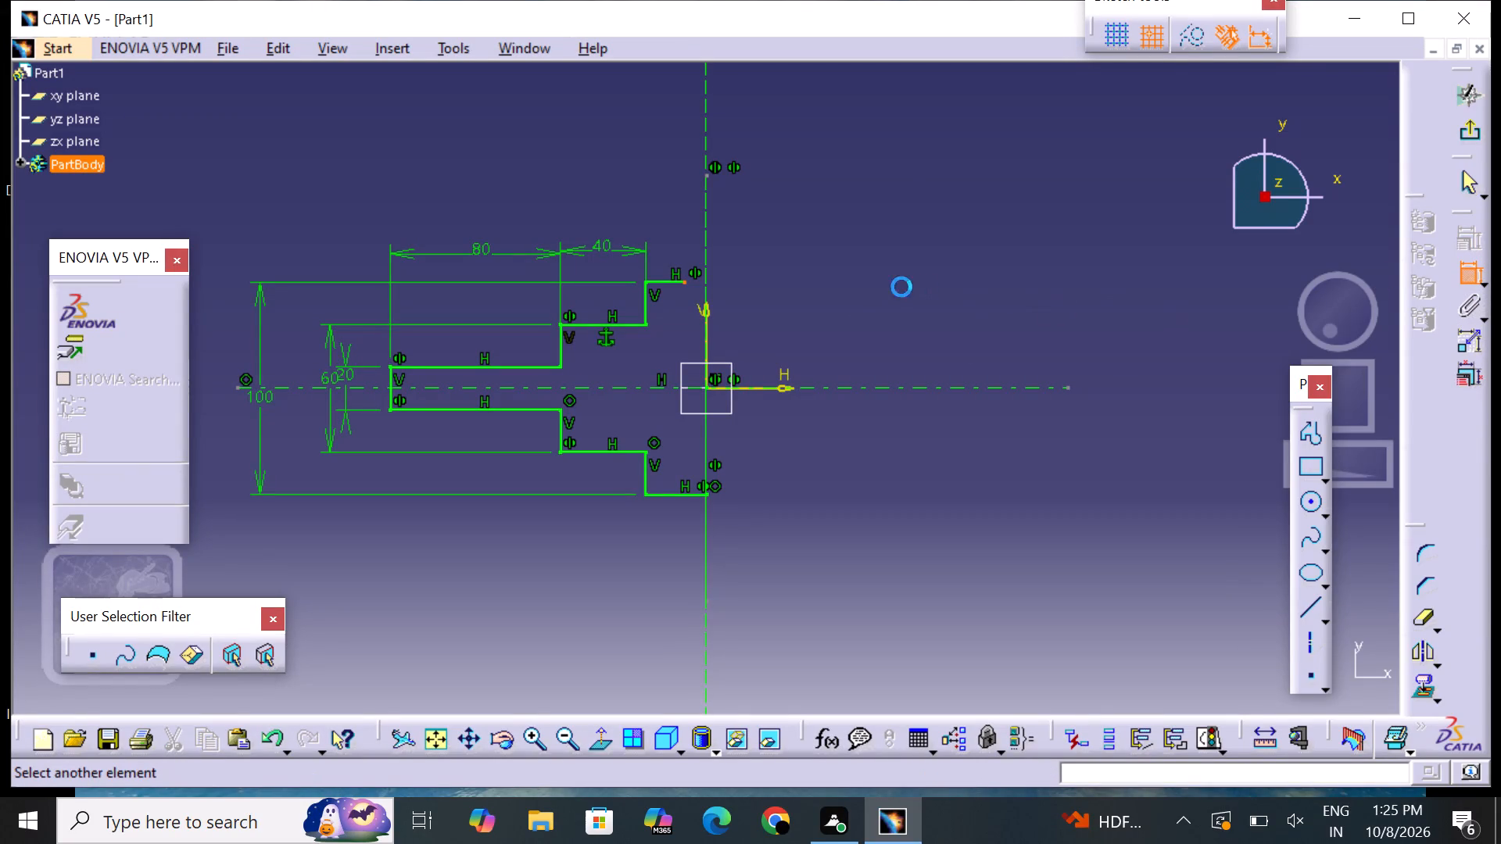
pyautogui.click(704, 288)
pyautogui.rightClick(704, 288)
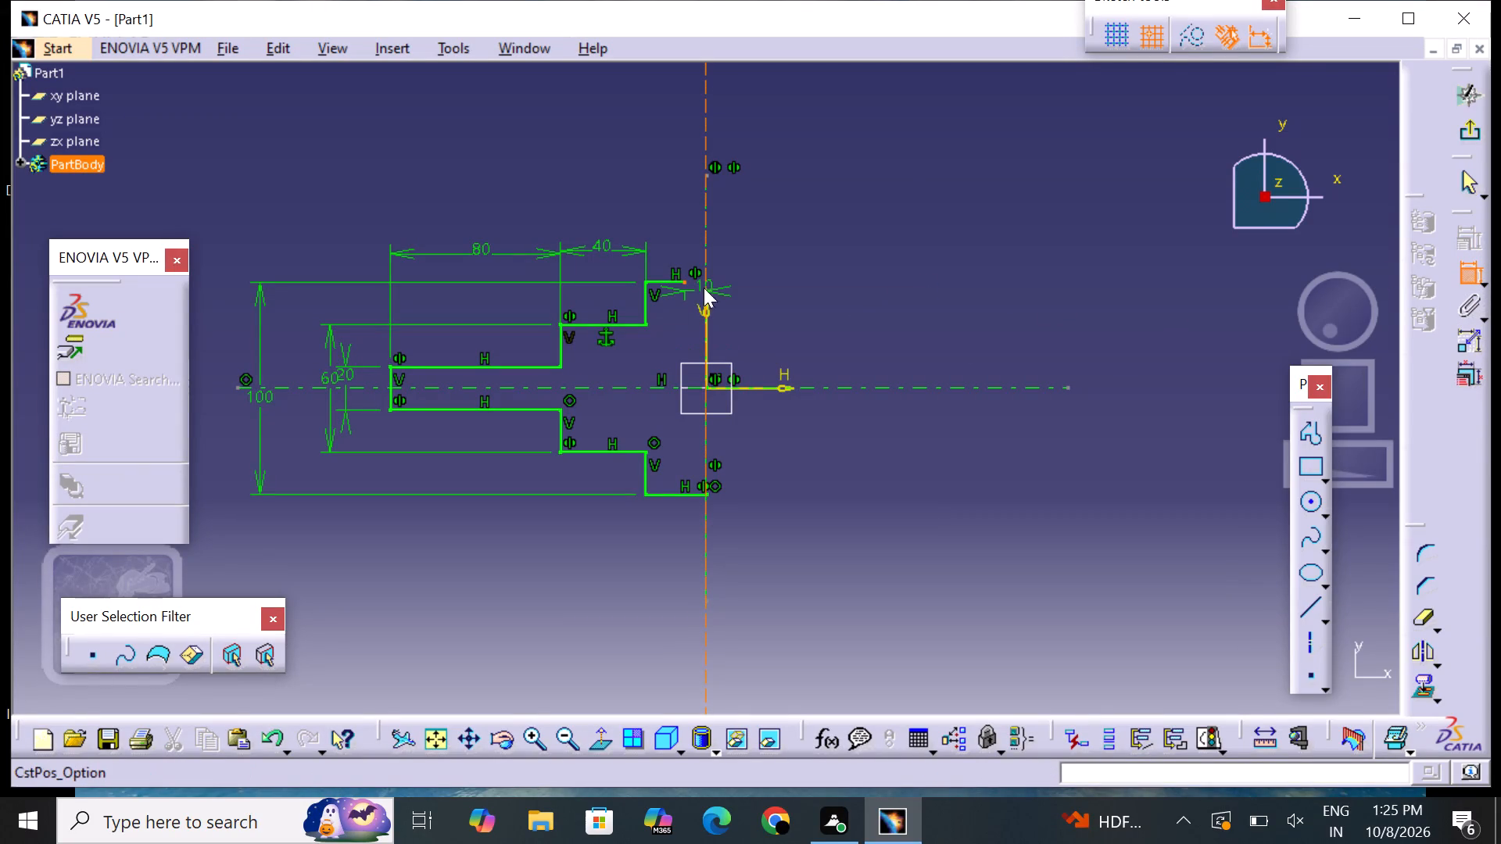
pyautogui.click(790, 509)
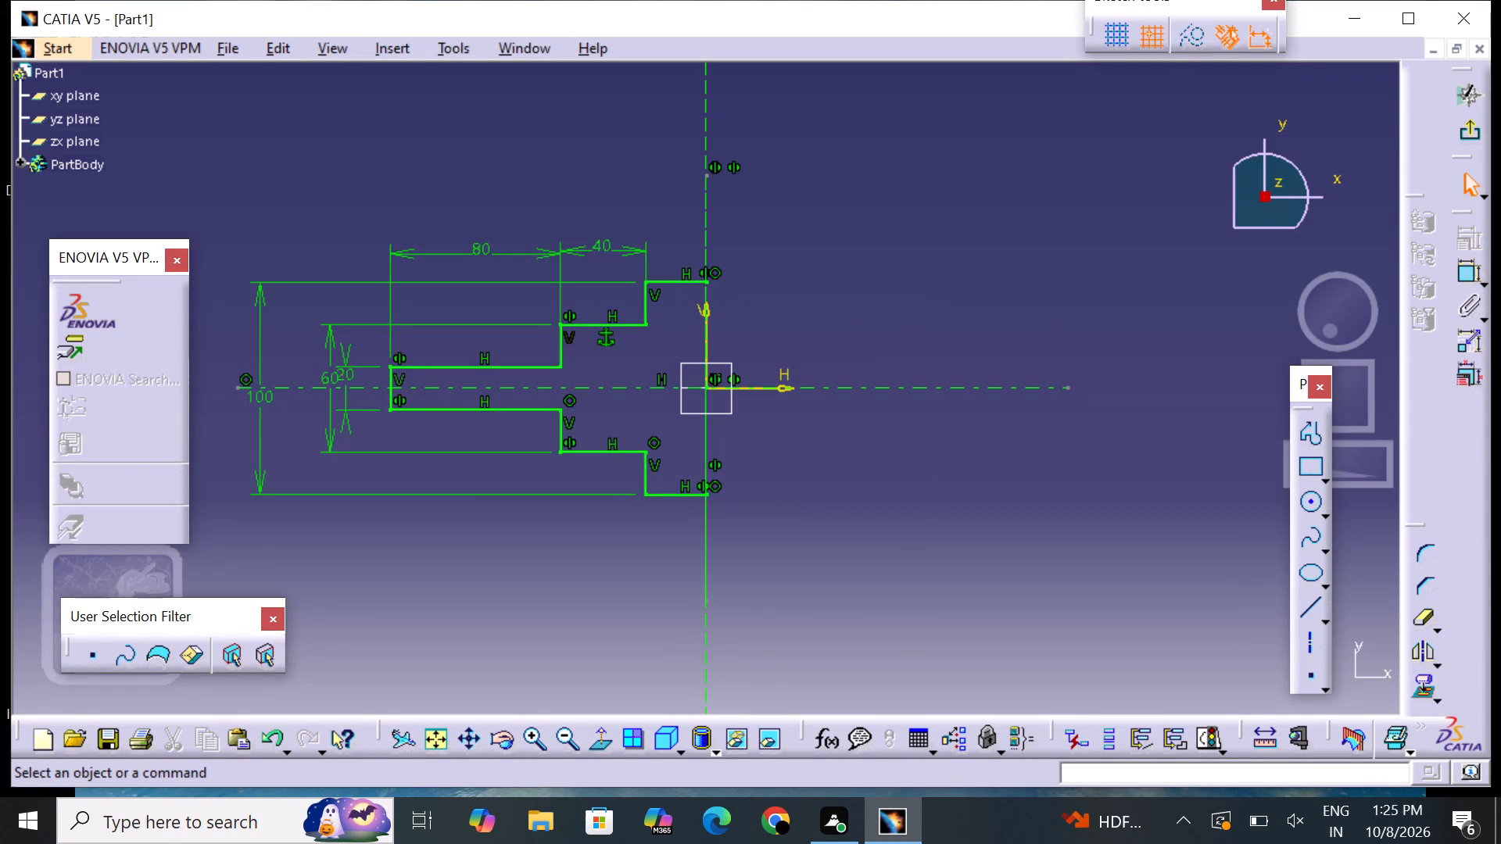
pyautogui.click(828, 255)
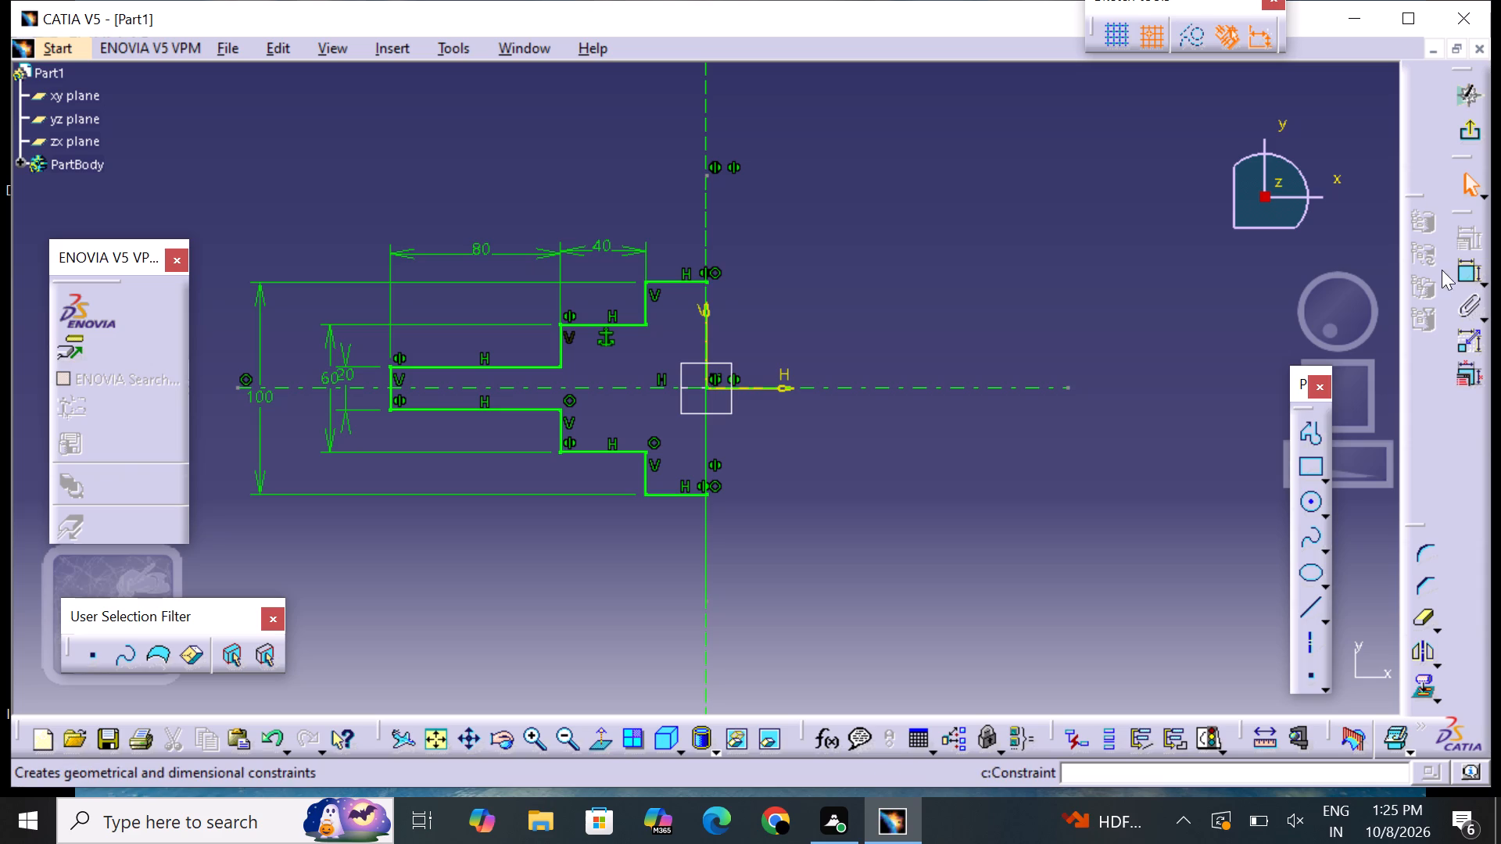
pyautogui.click(1467, 130)
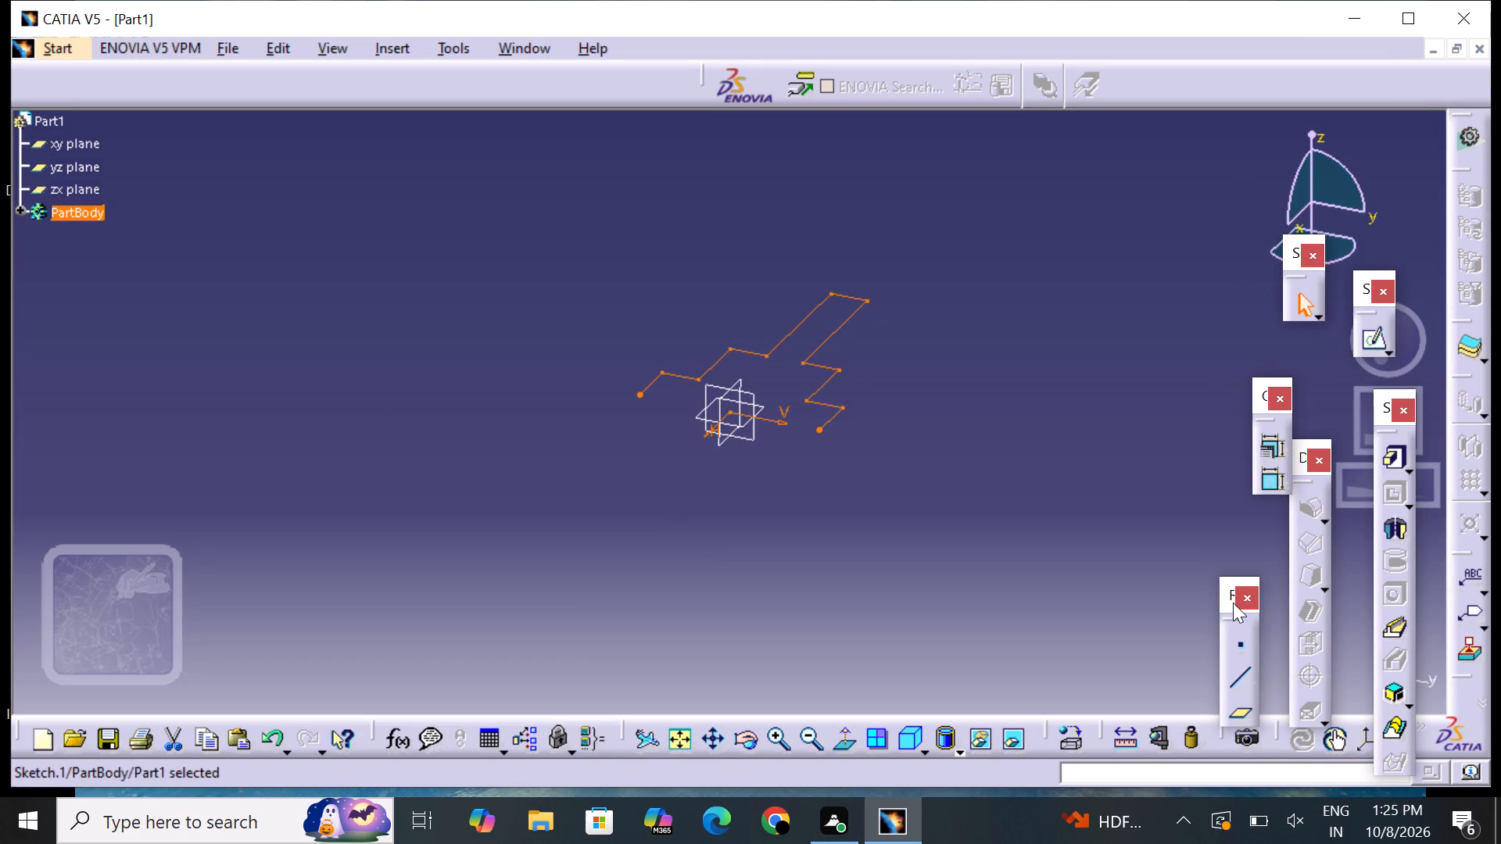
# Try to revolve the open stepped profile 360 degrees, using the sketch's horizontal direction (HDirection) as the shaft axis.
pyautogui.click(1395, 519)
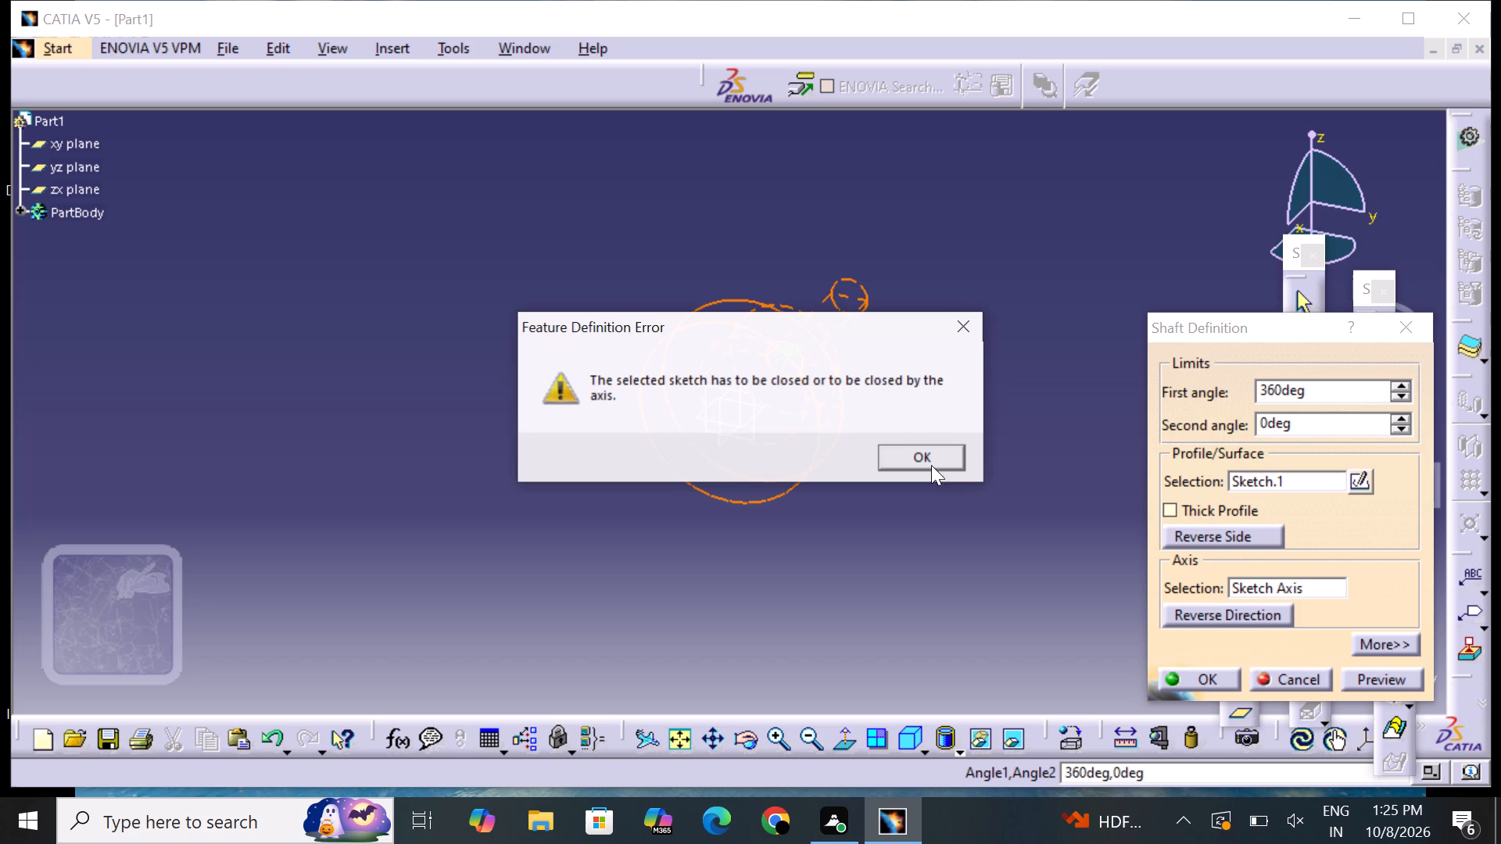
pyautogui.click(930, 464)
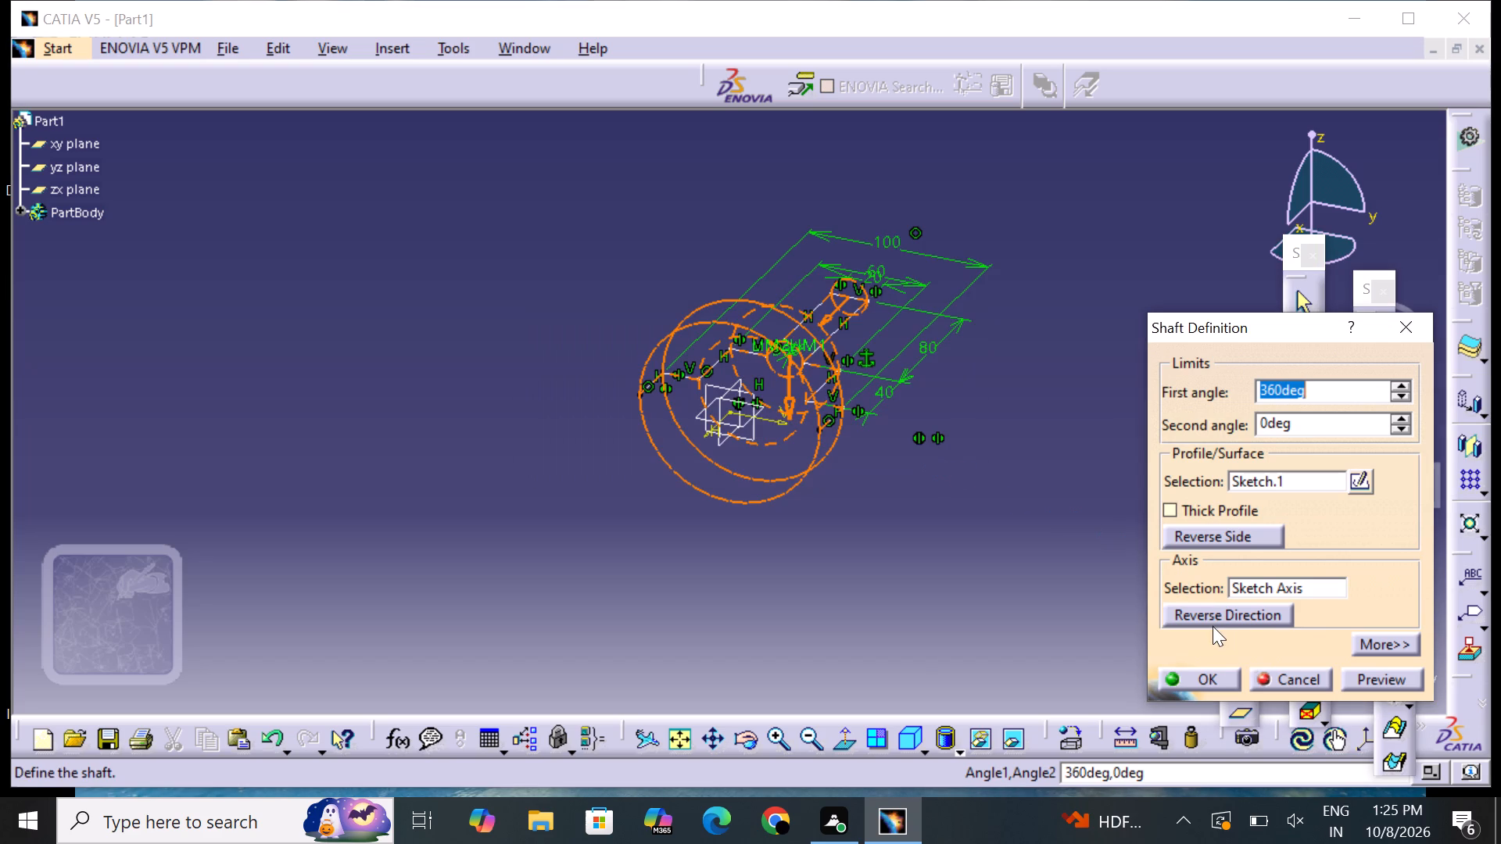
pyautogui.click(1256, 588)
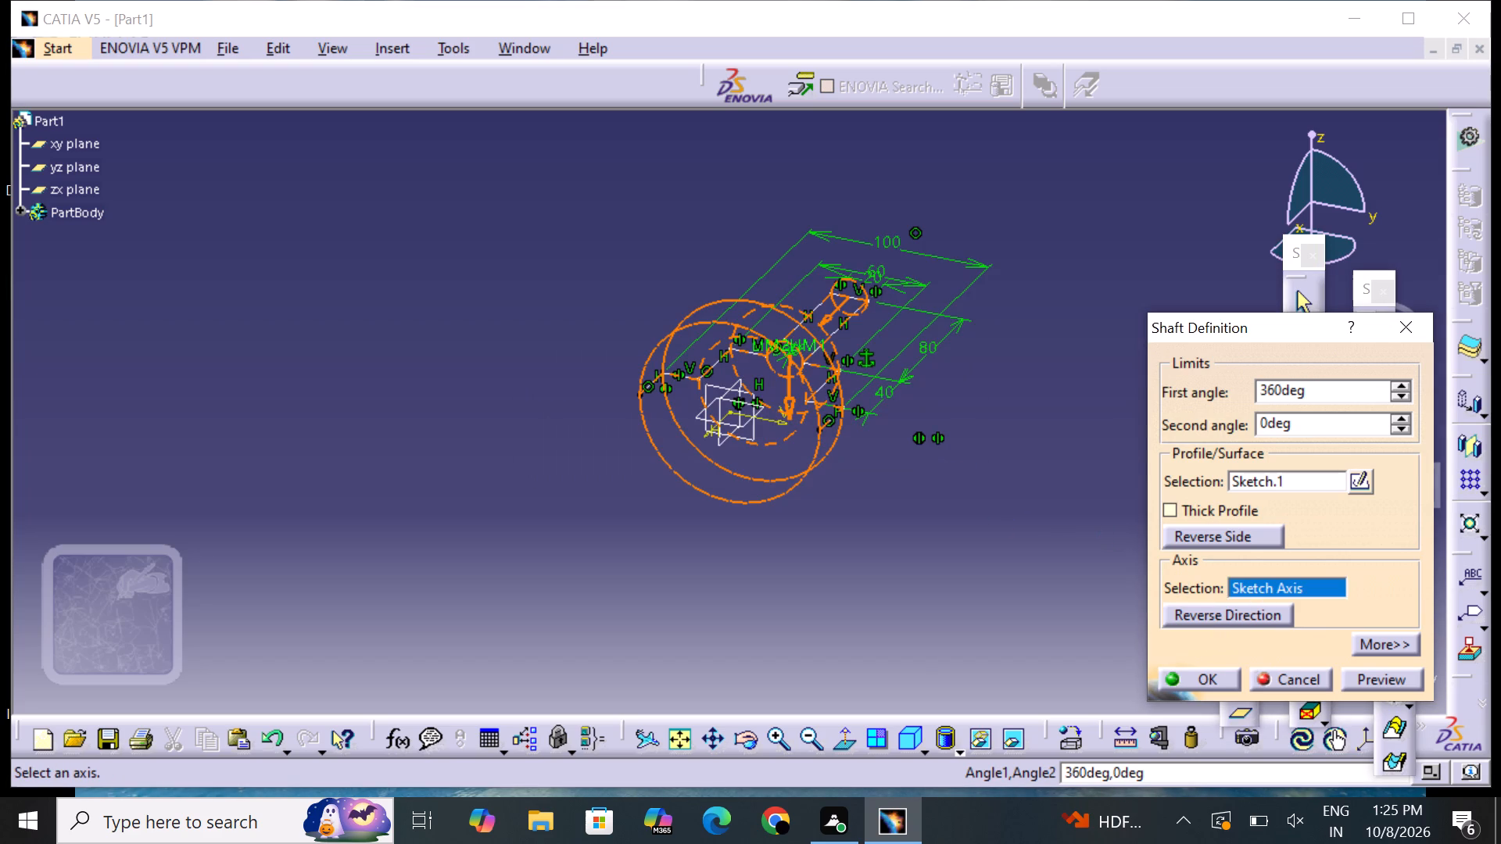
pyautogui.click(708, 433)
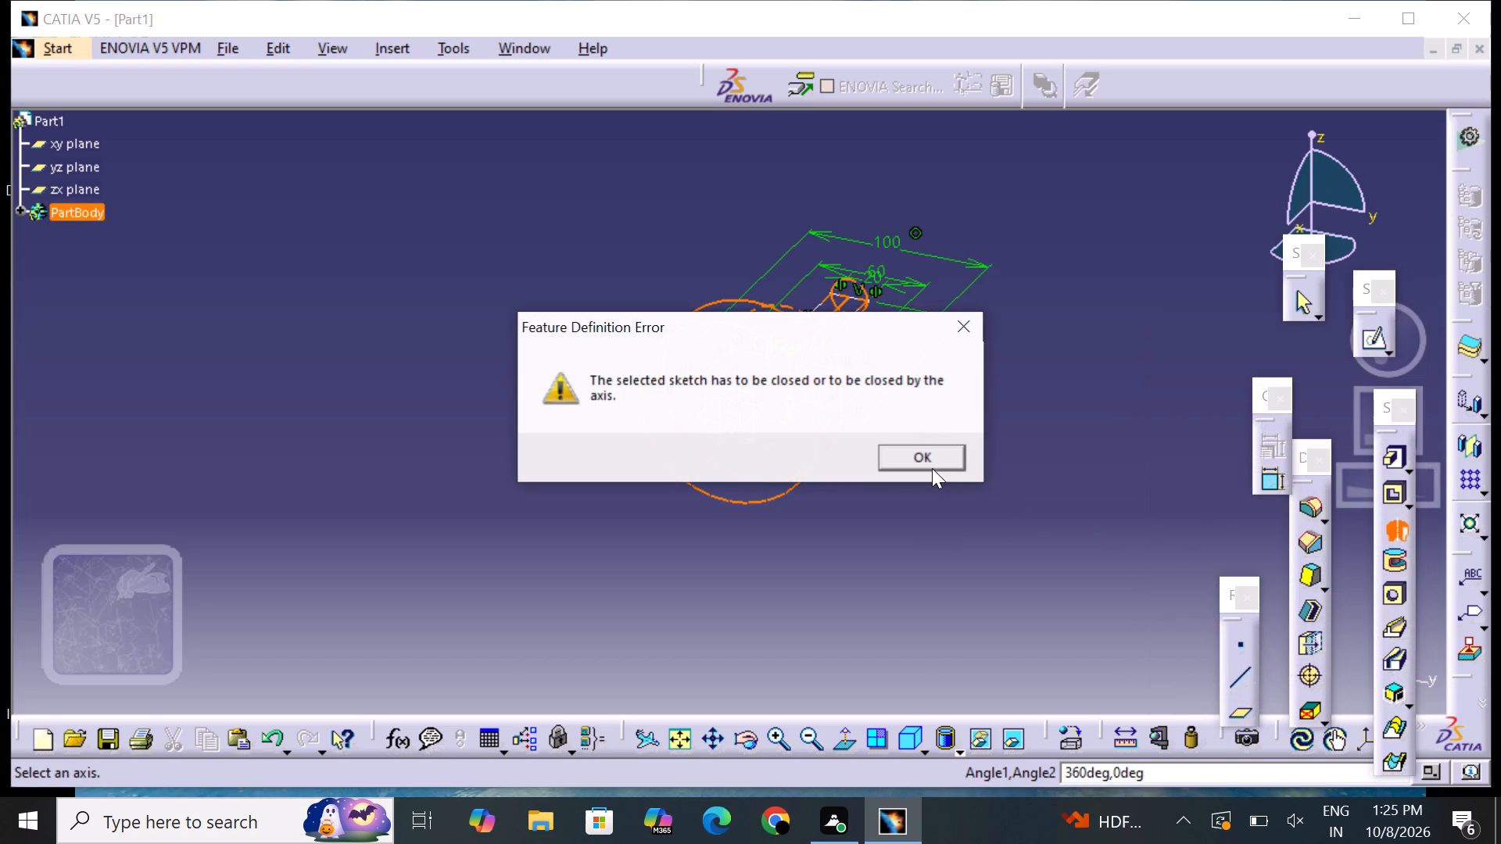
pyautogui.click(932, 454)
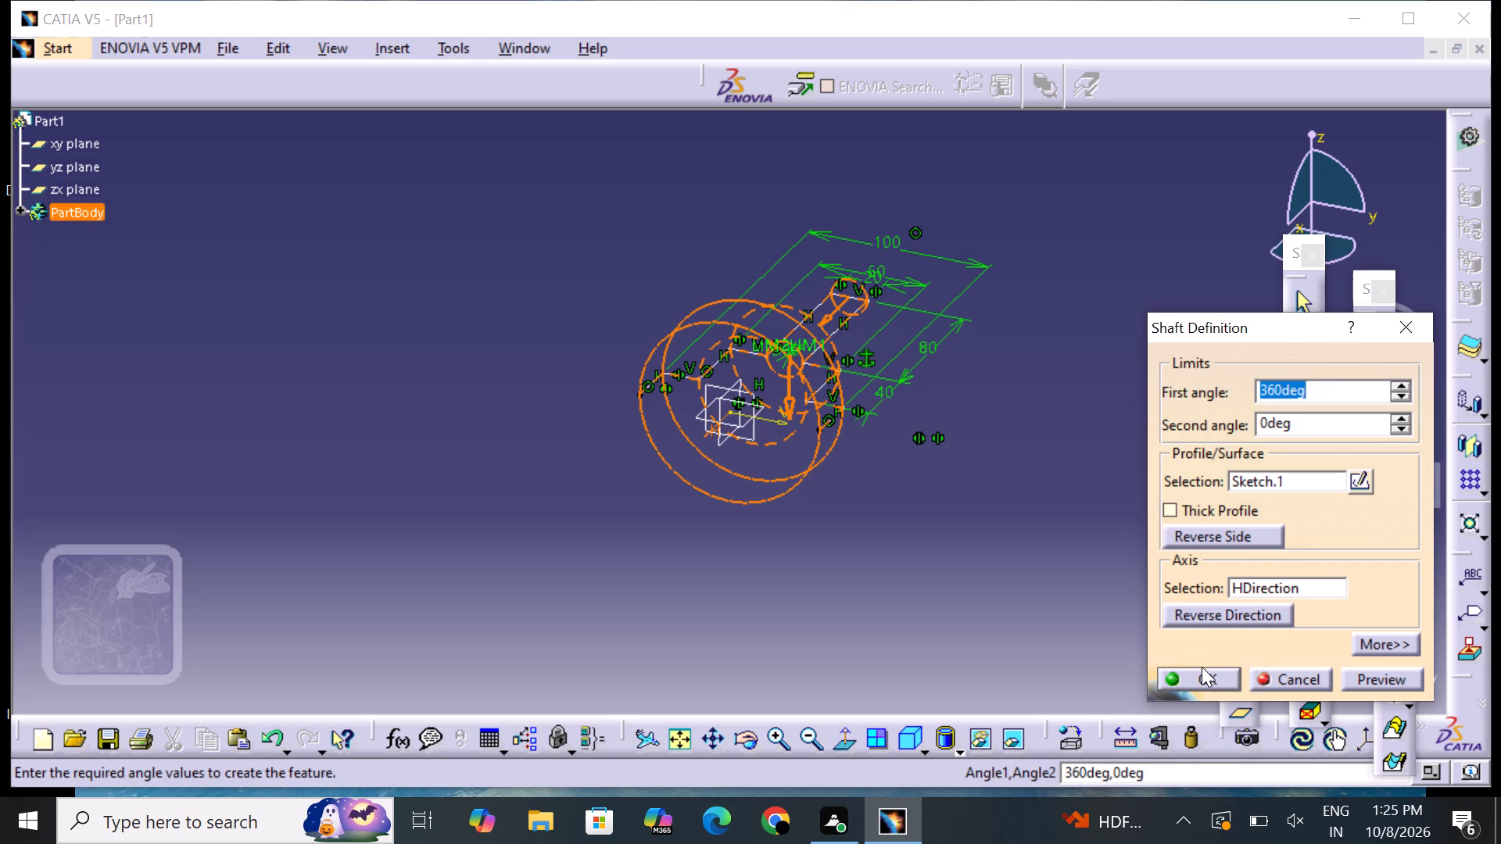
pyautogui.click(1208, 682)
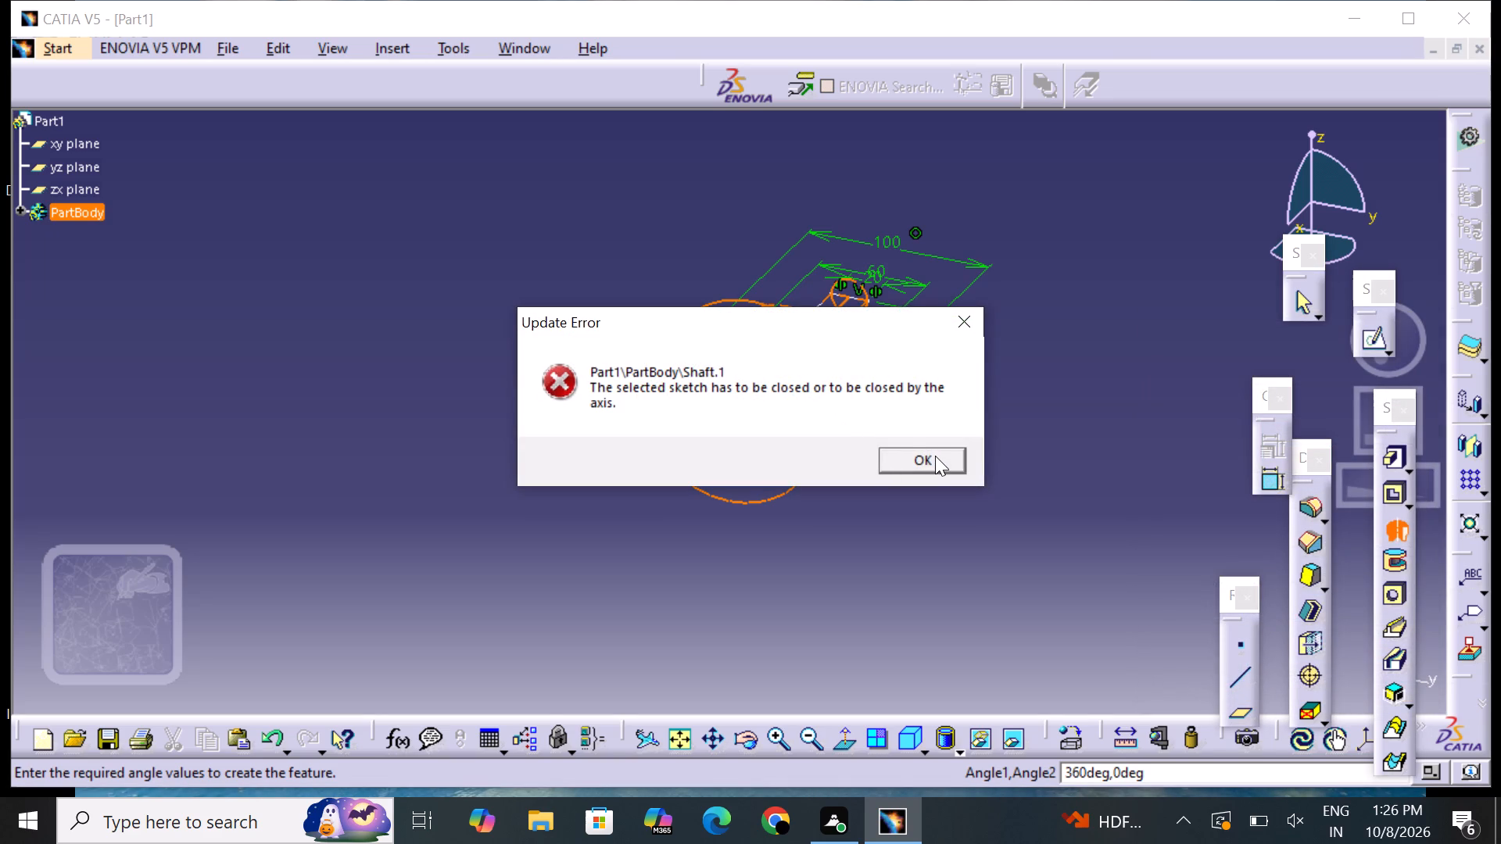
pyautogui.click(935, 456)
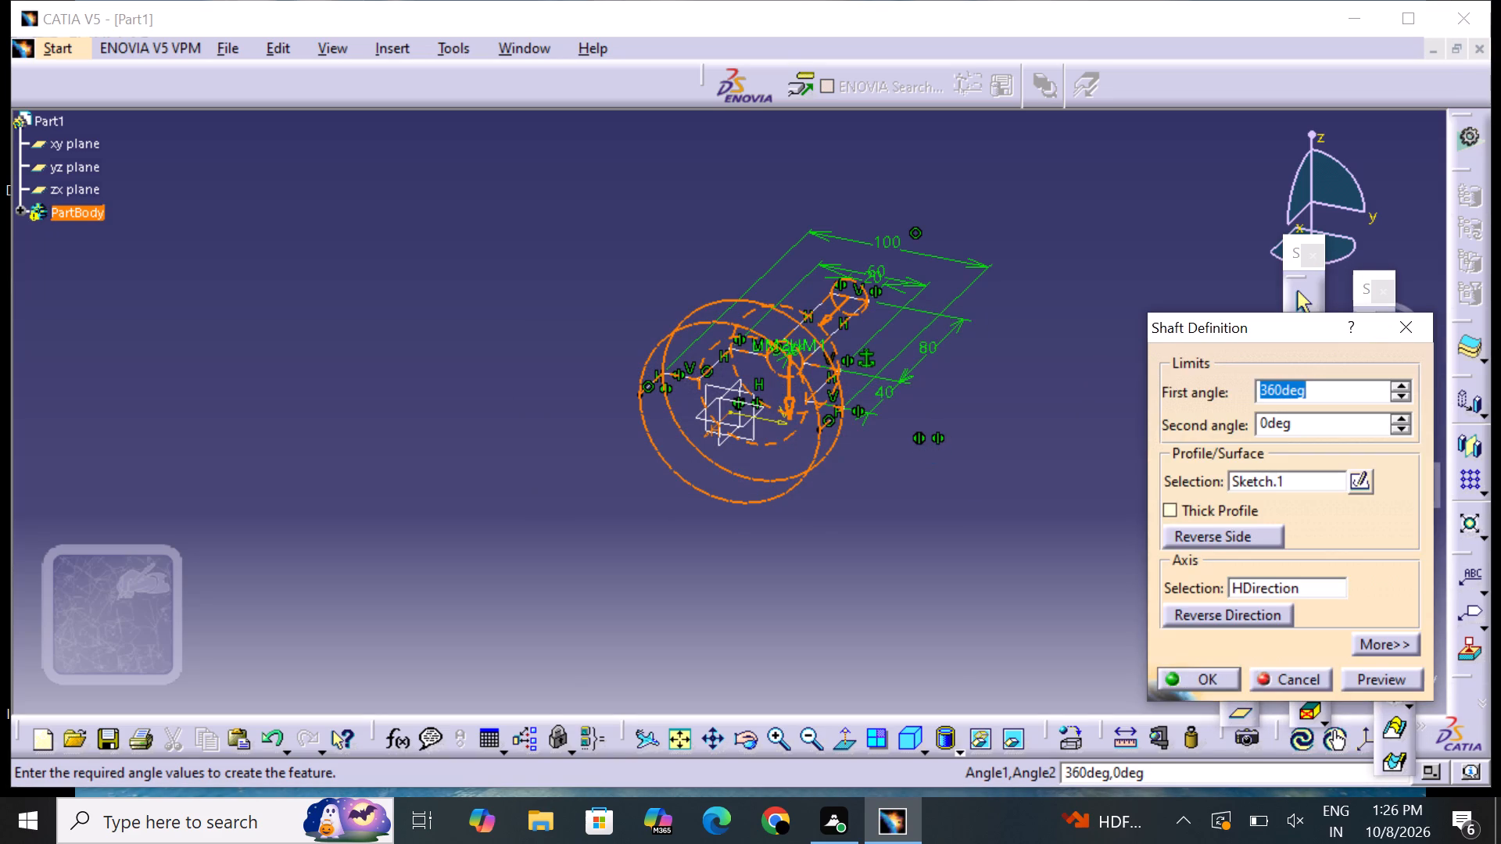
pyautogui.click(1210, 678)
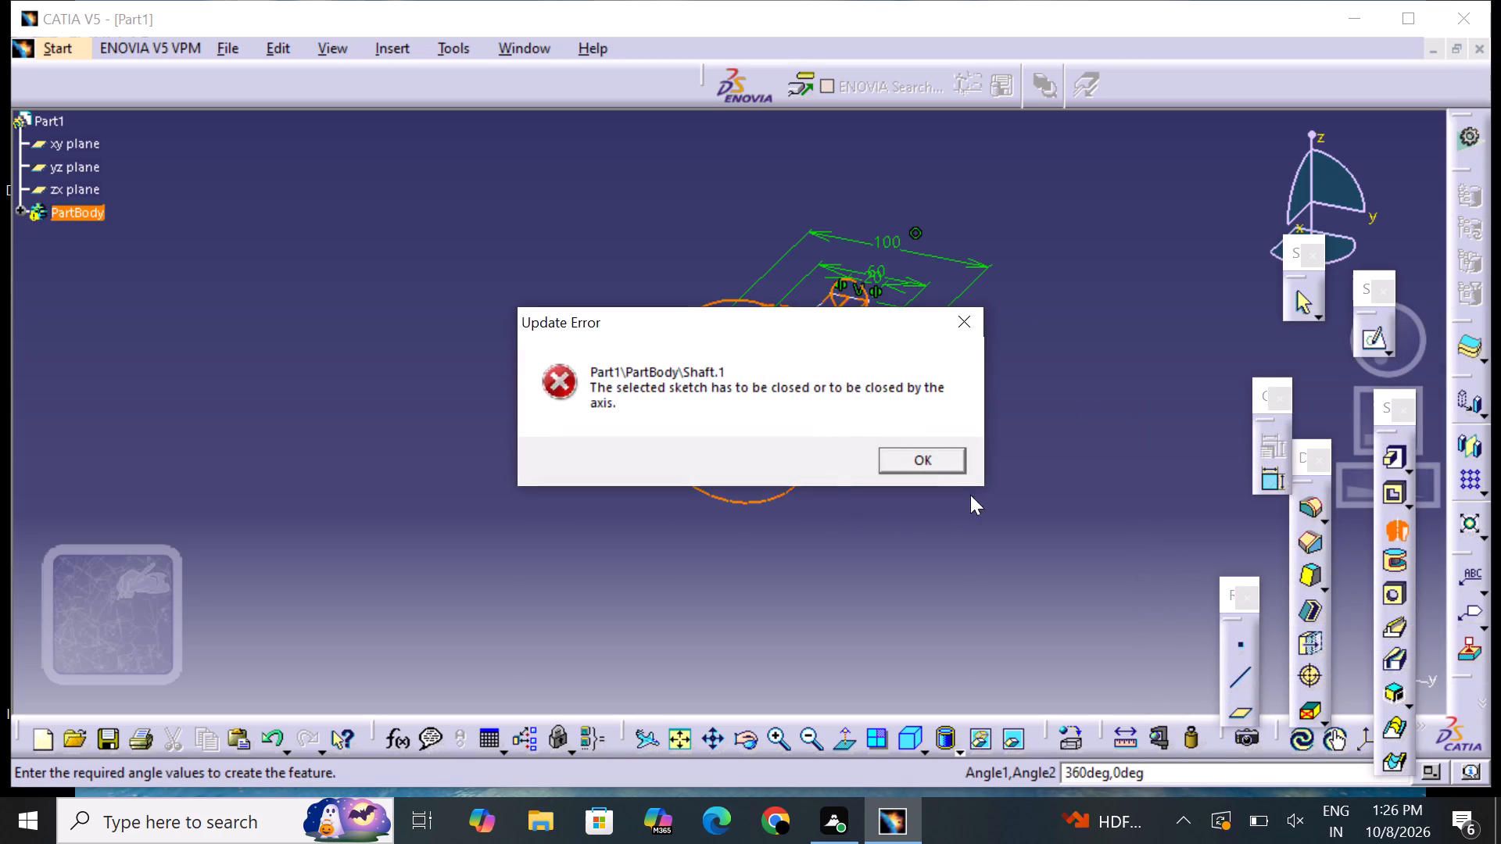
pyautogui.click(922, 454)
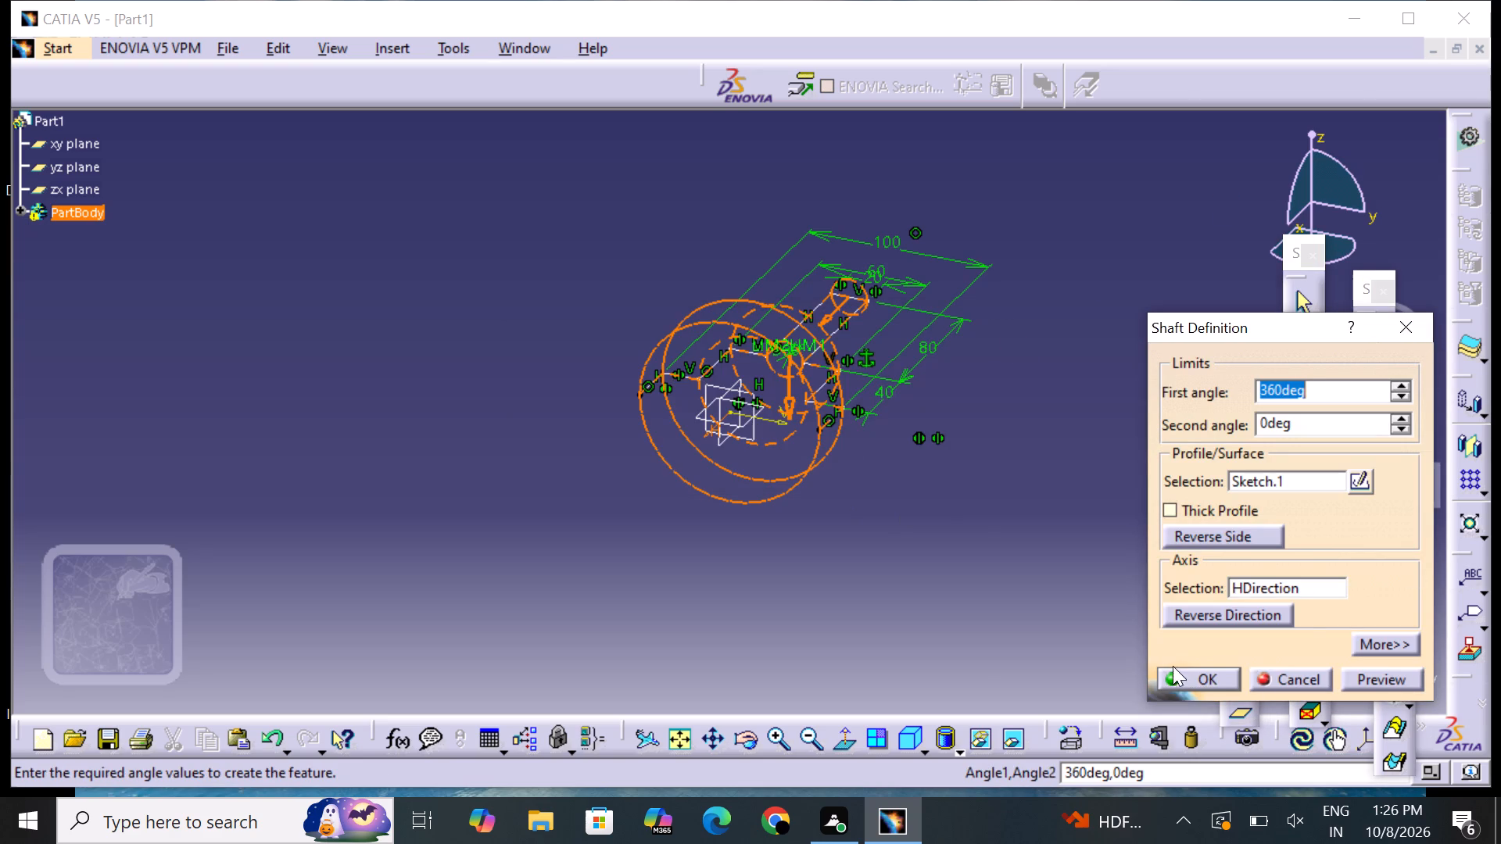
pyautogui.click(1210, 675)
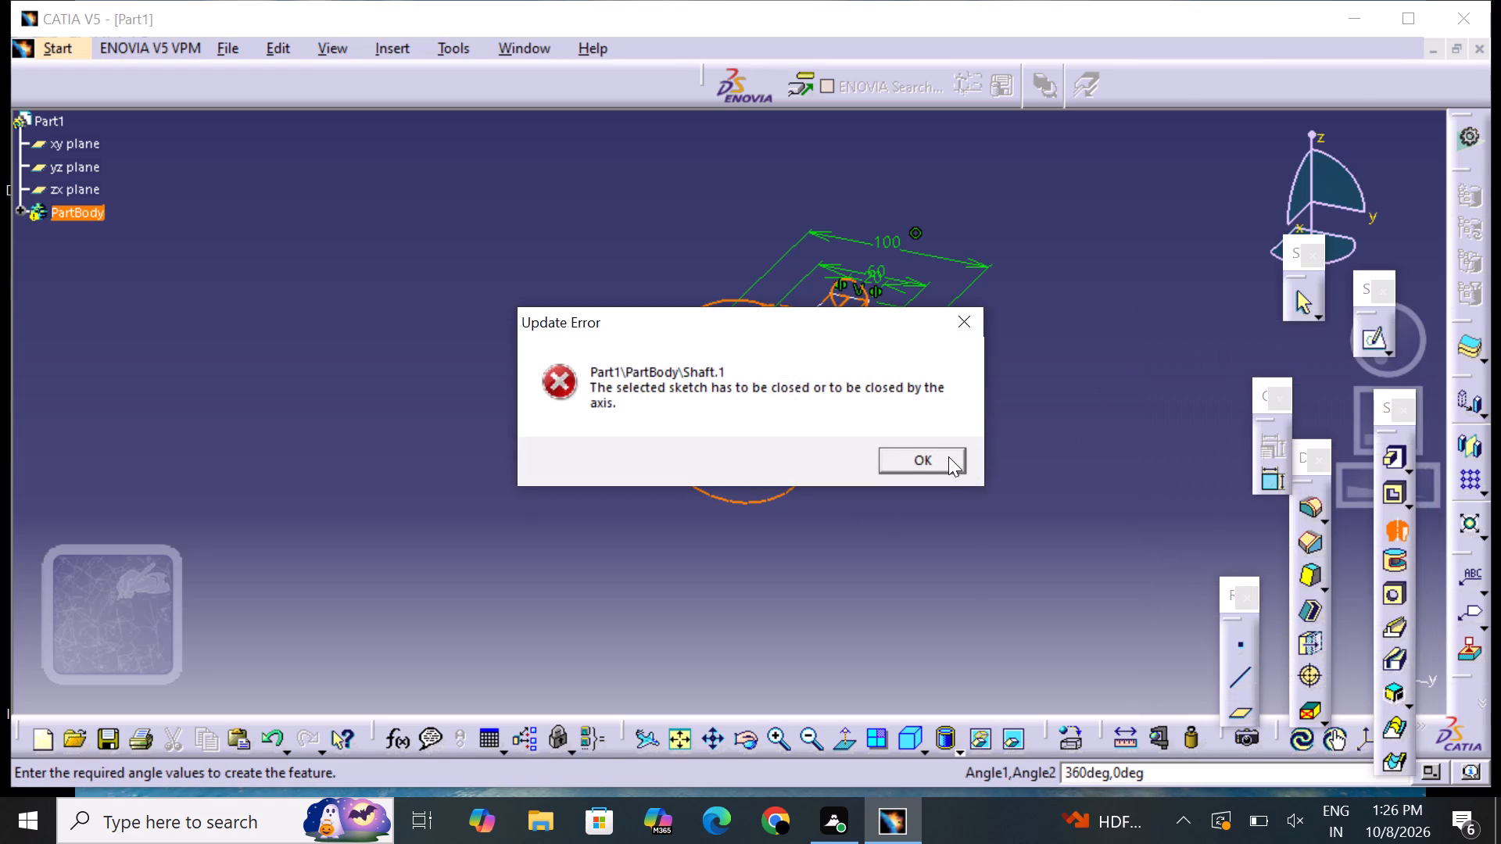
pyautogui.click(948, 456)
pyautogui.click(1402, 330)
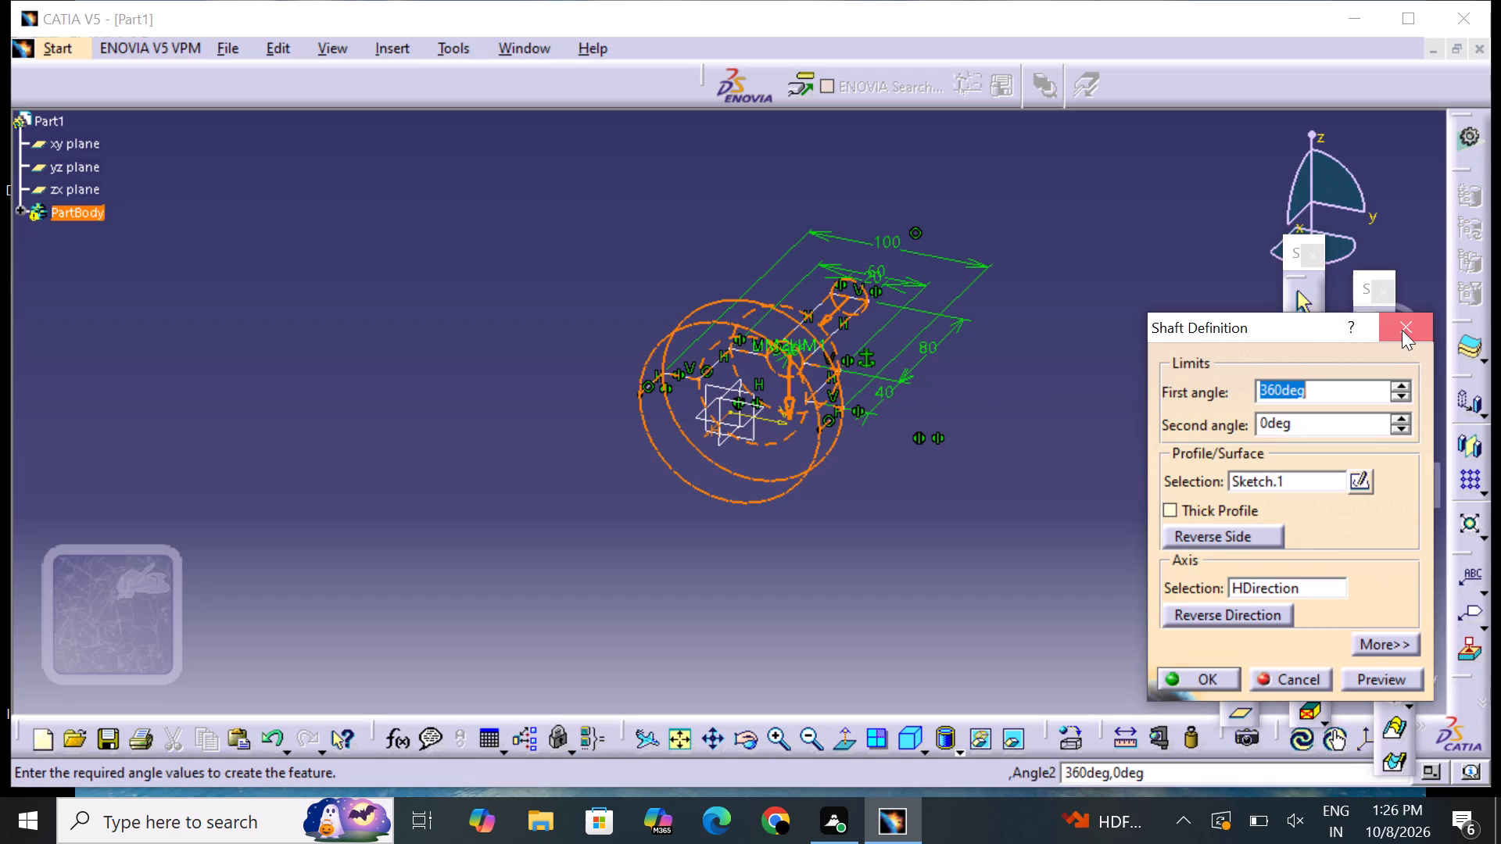
# Reopen the stepped profile sketch, close it with a vertical line joining the 100 mm section's lower and upper end points, and exit the sketch.
pyautogui.click(1367, 343)
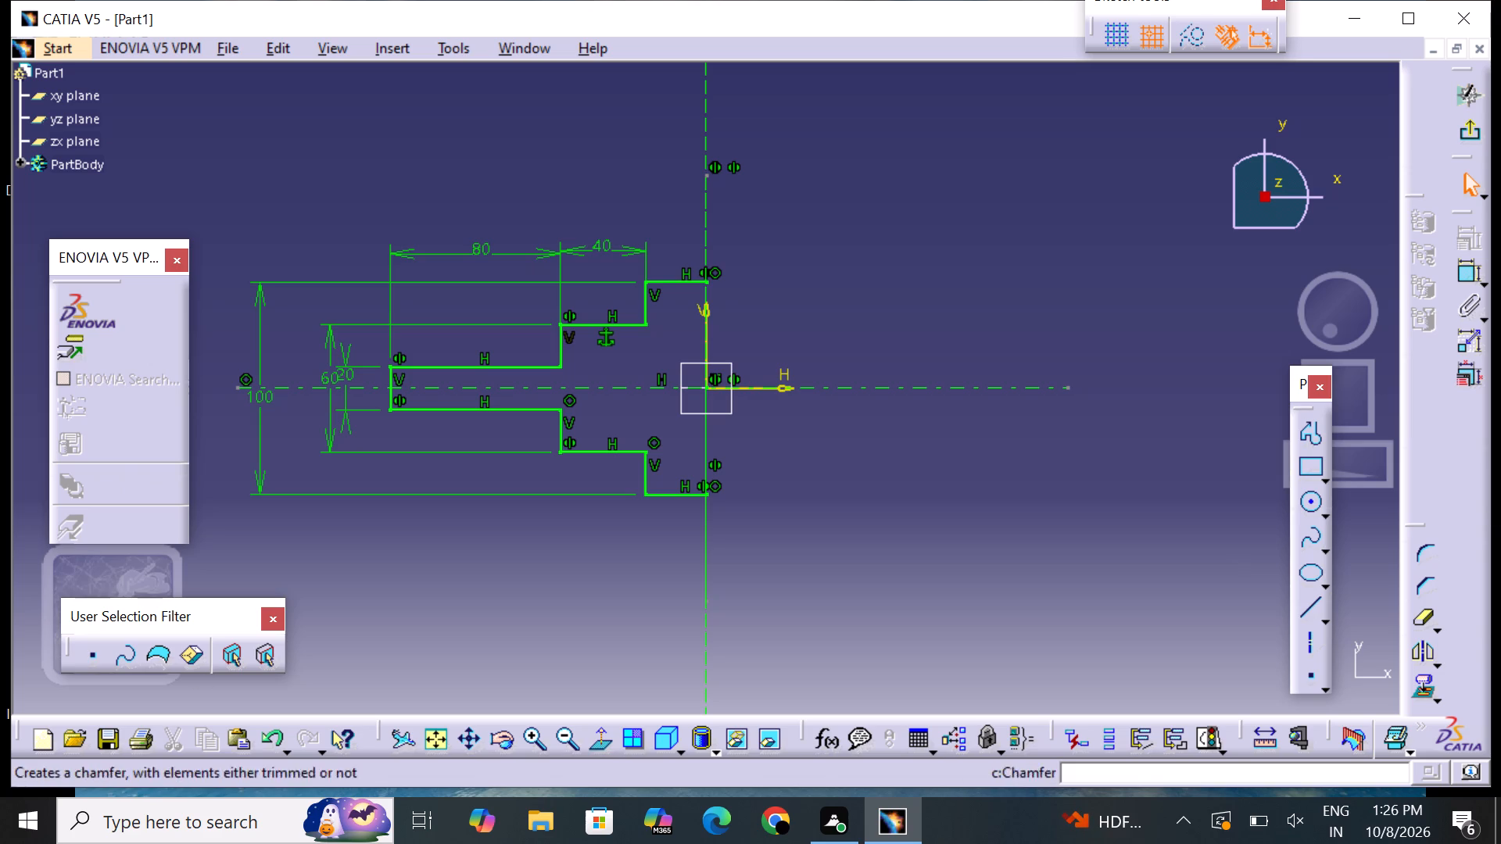
pyautogui.click(1305, 618)
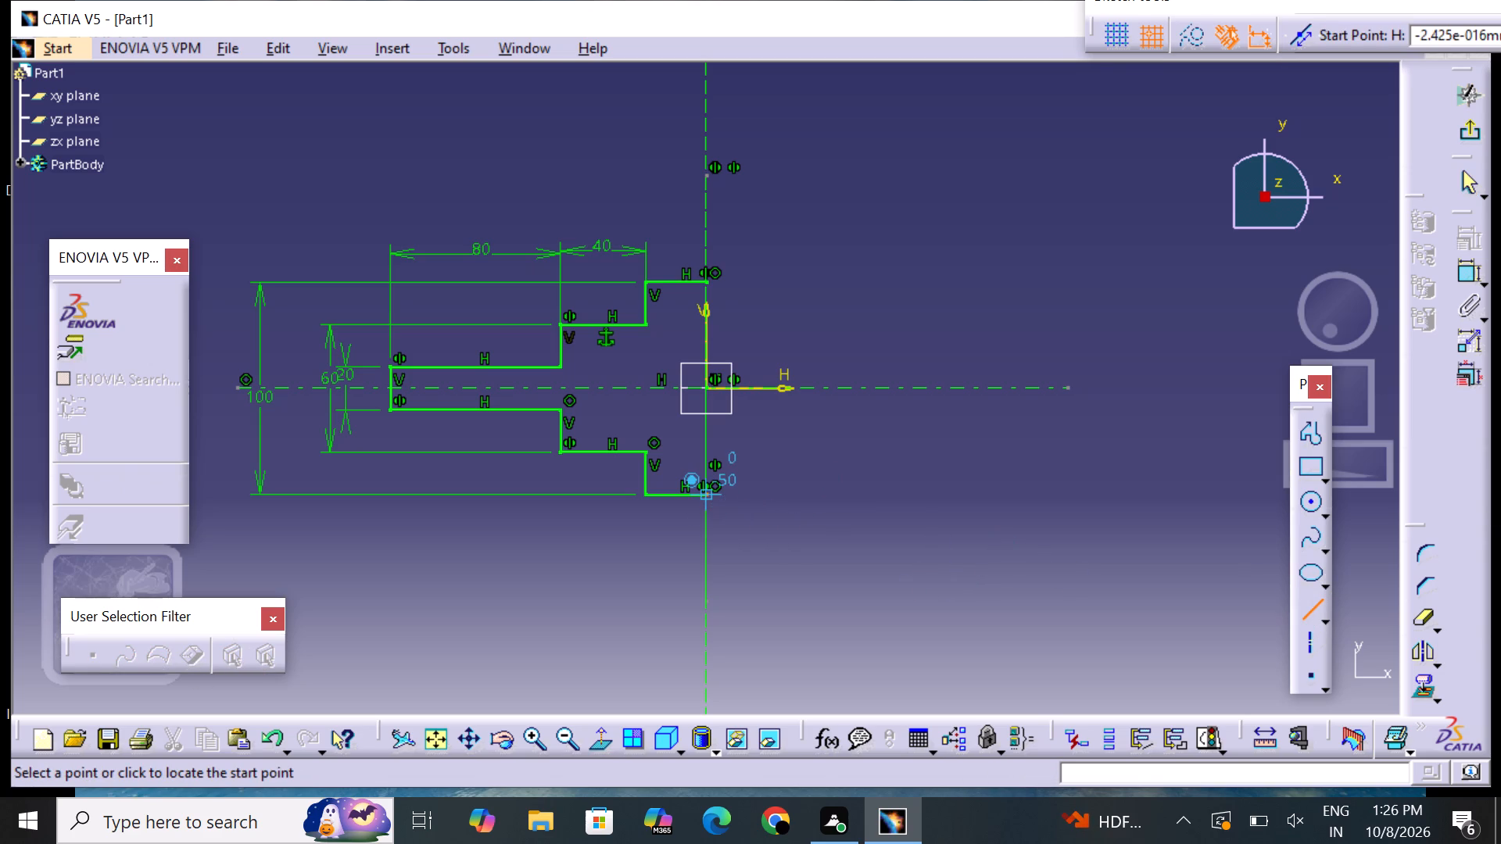
pyautogui.click(704, 495)
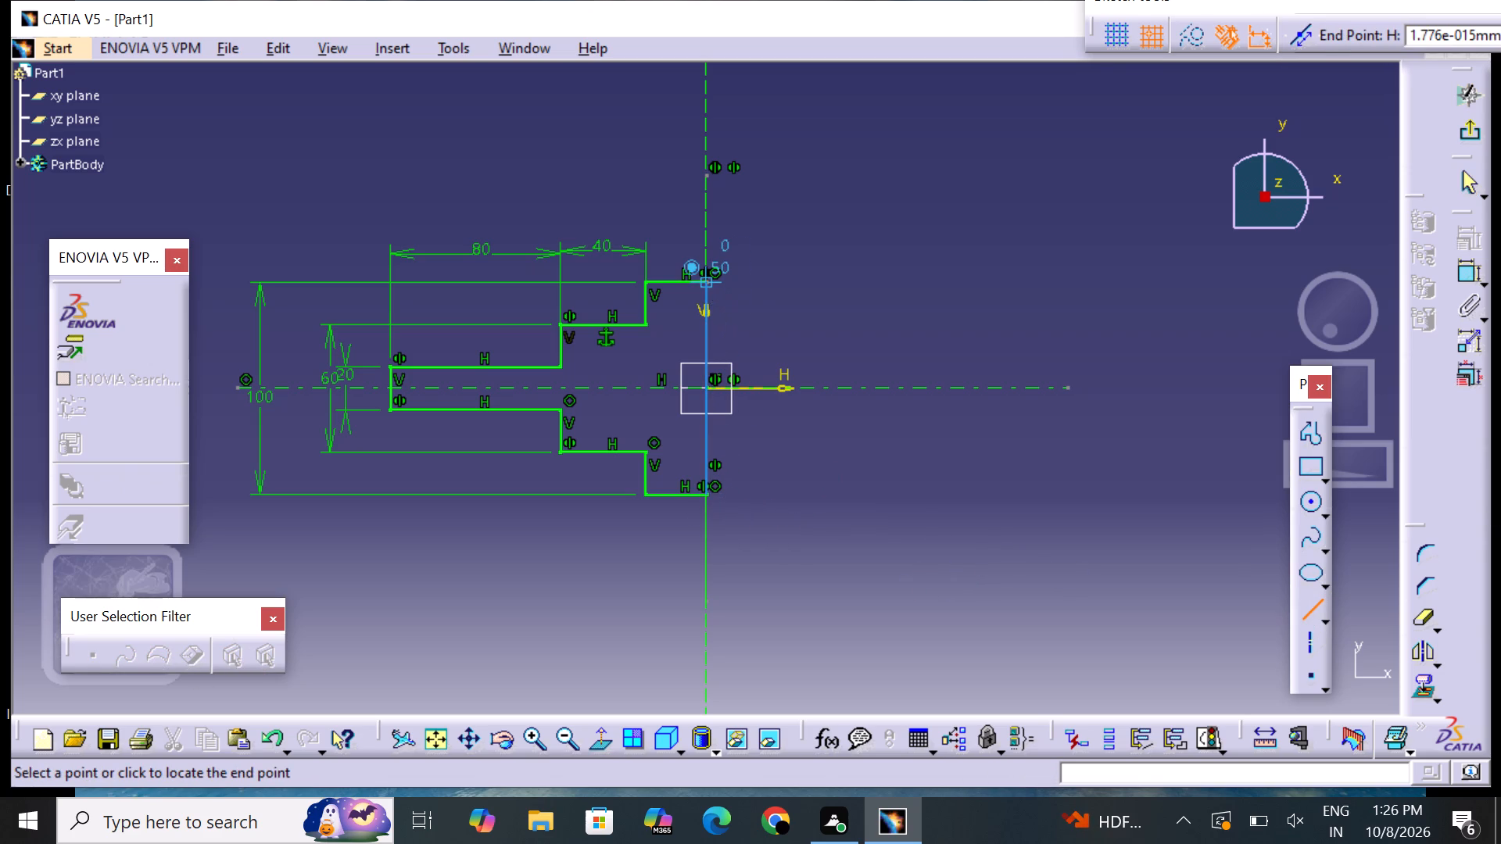
pyautogui.click(707, 283)
pyautogui.click(902, 282)
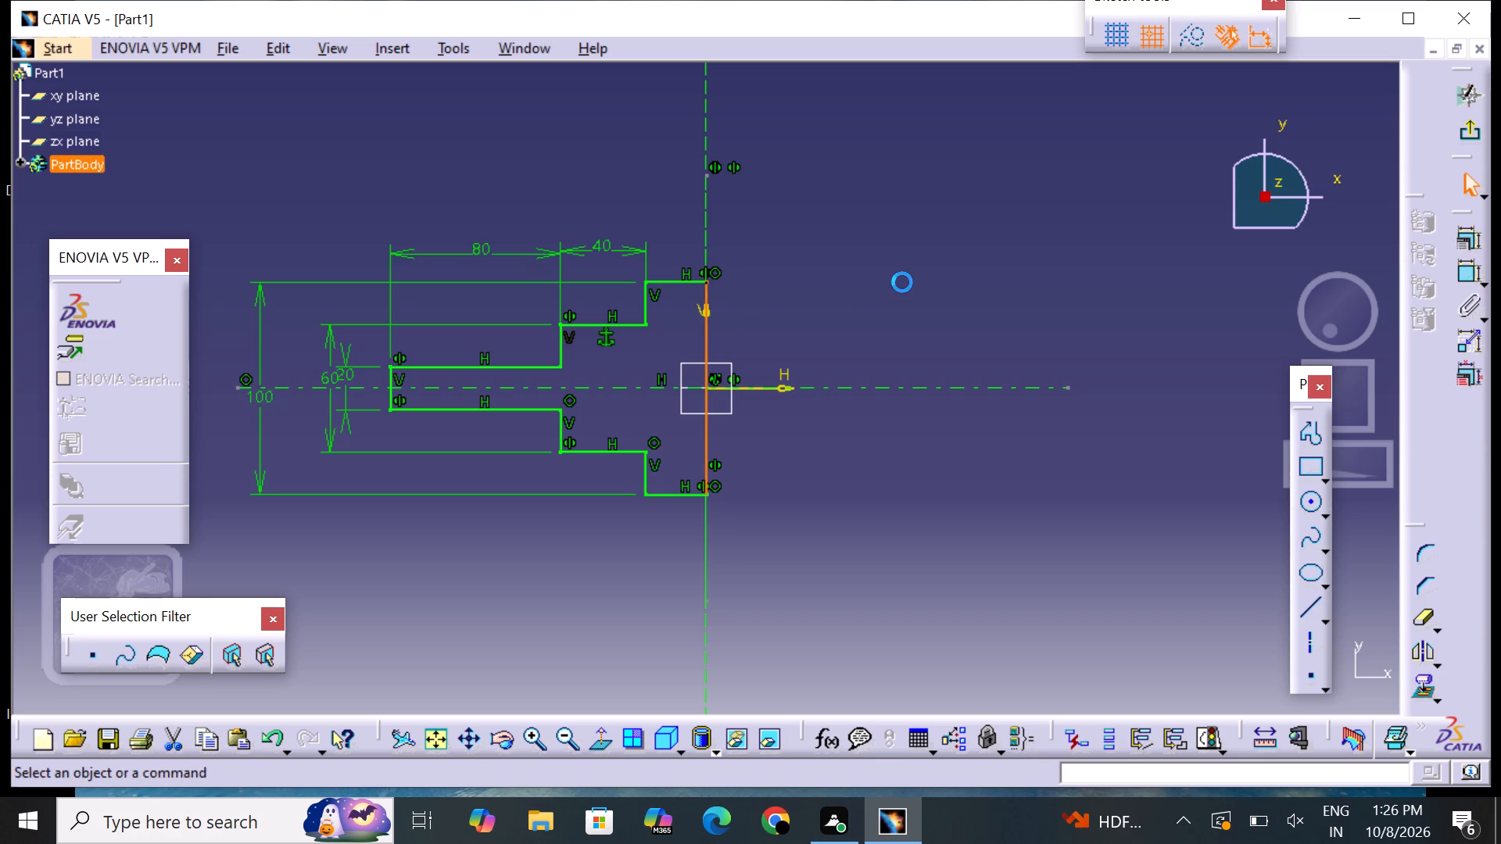
pyautogui.click(1475, 131)
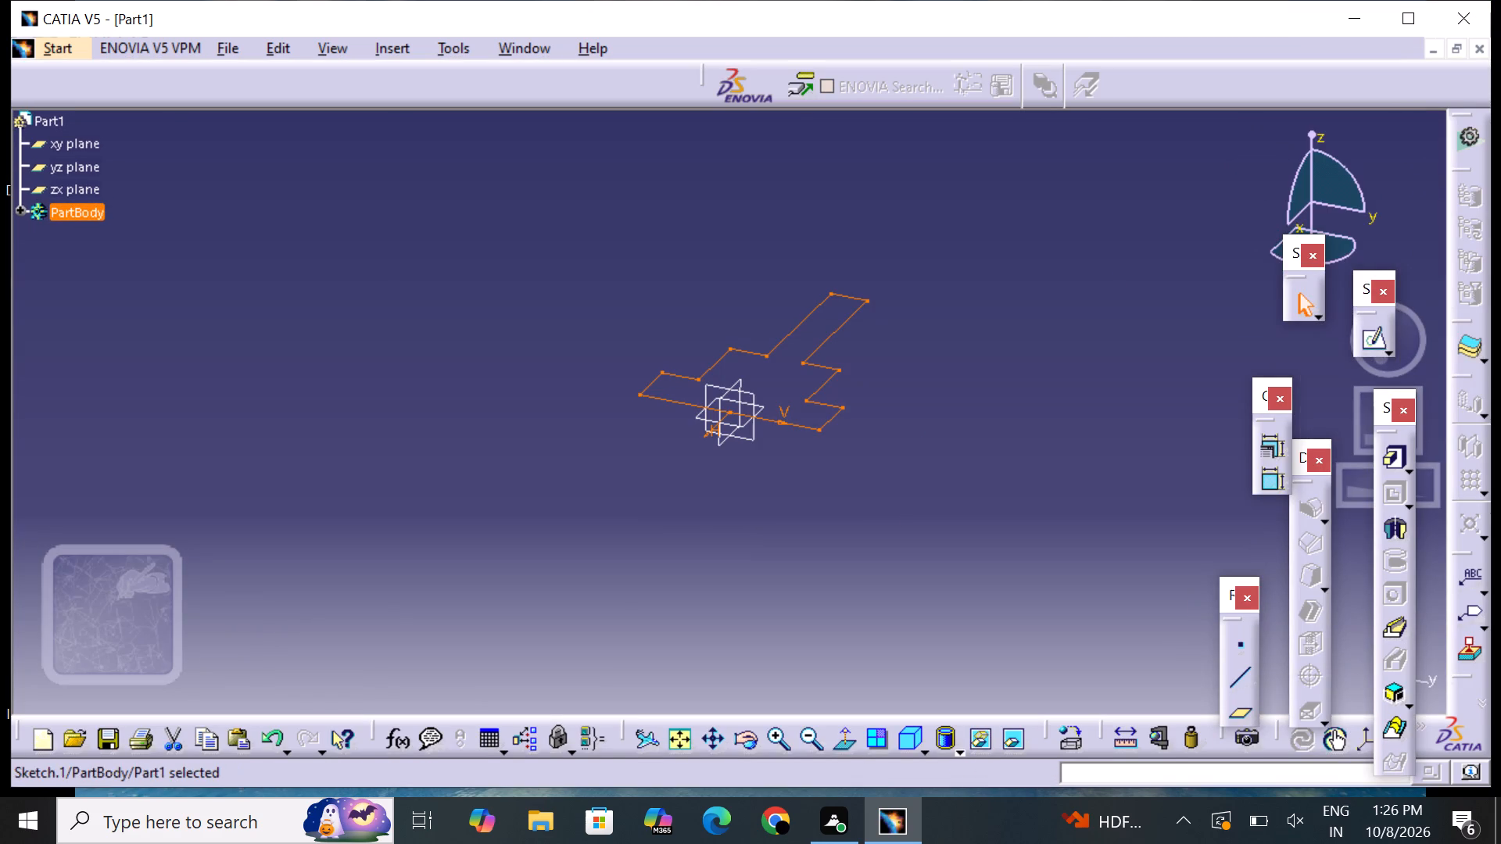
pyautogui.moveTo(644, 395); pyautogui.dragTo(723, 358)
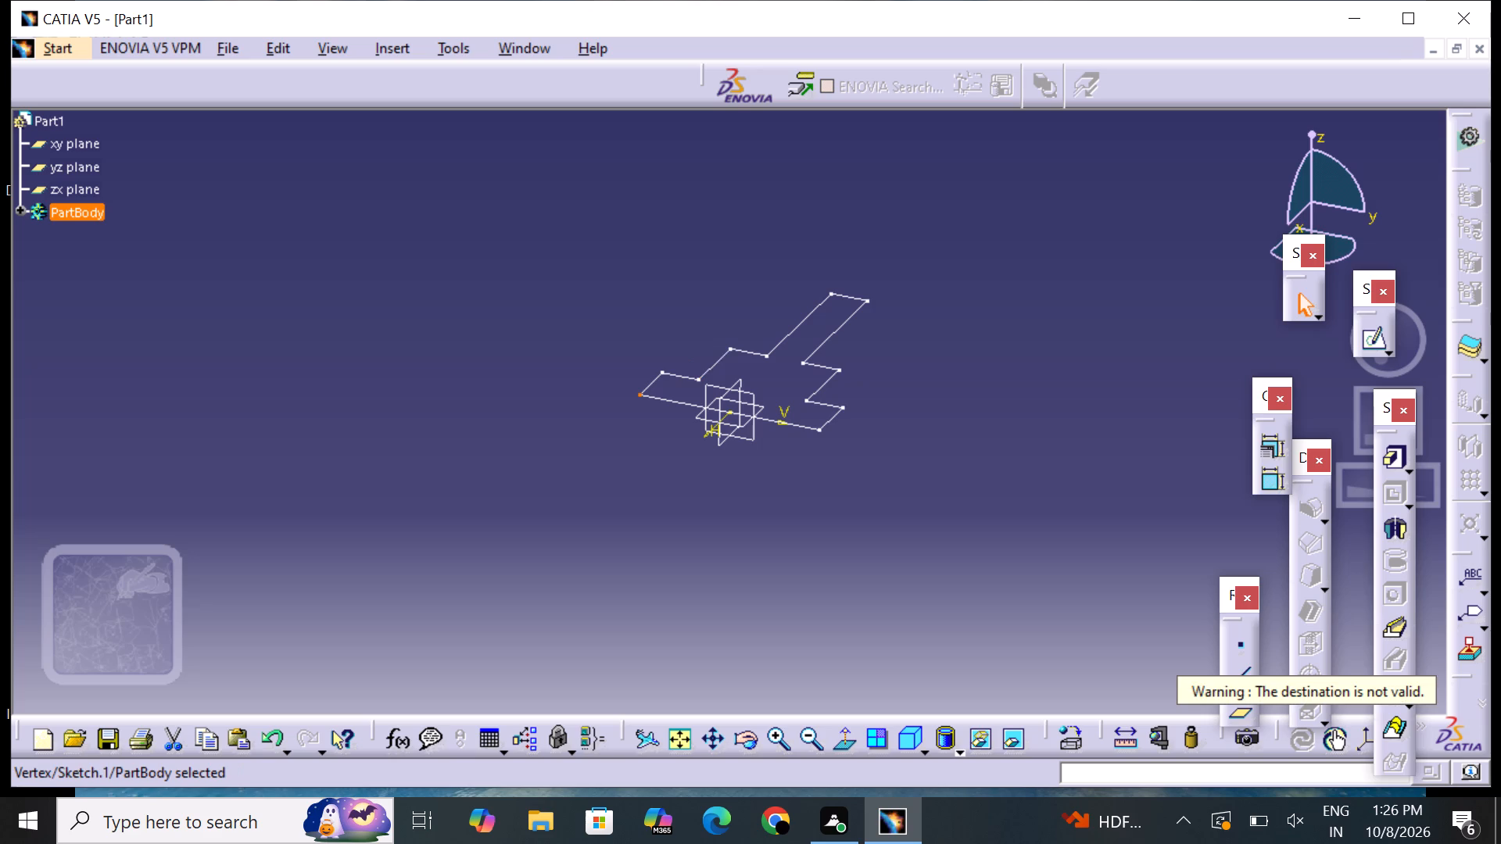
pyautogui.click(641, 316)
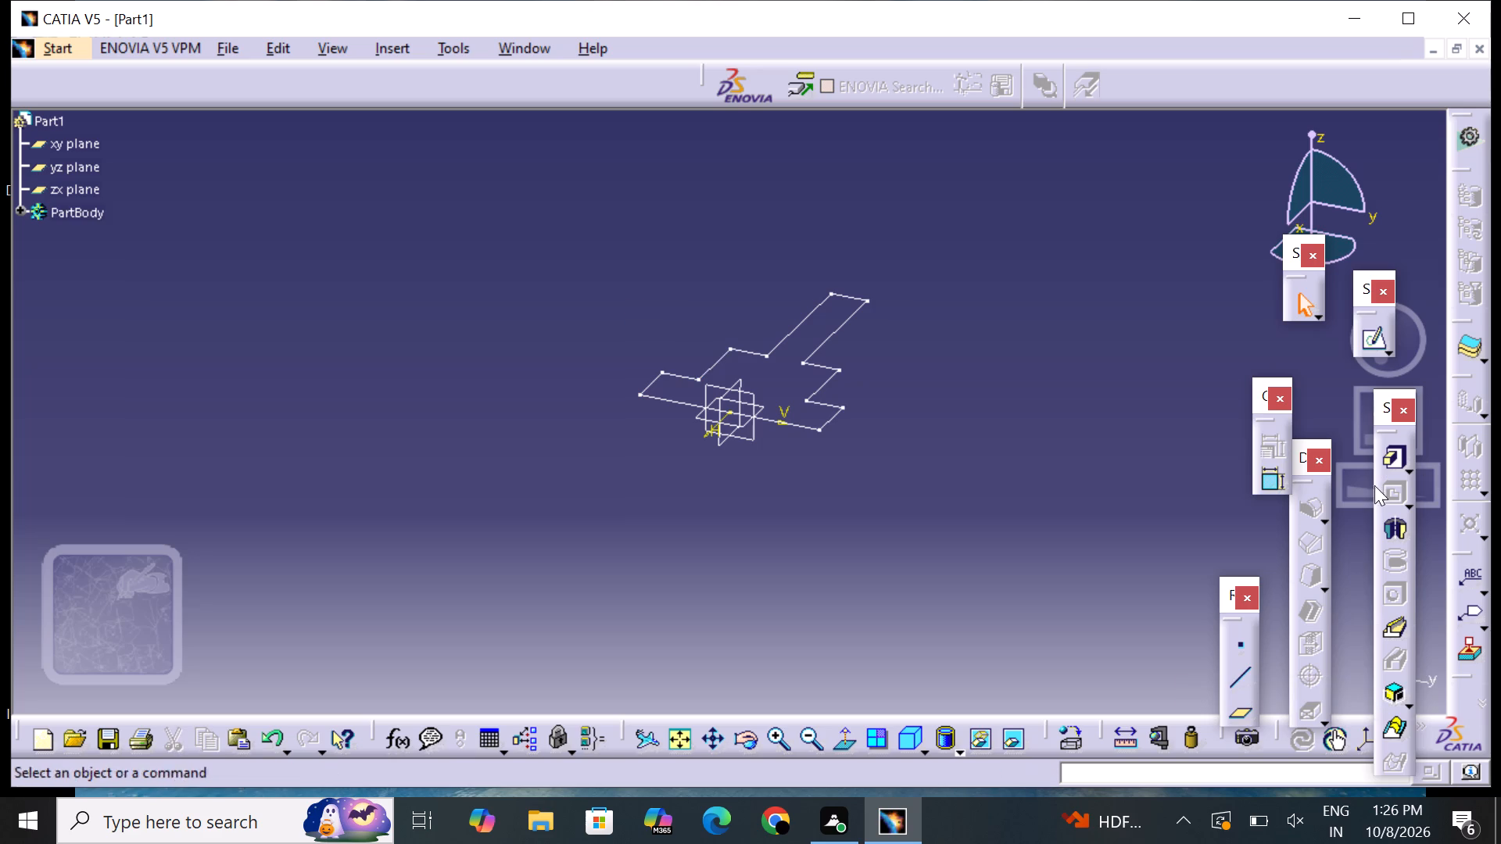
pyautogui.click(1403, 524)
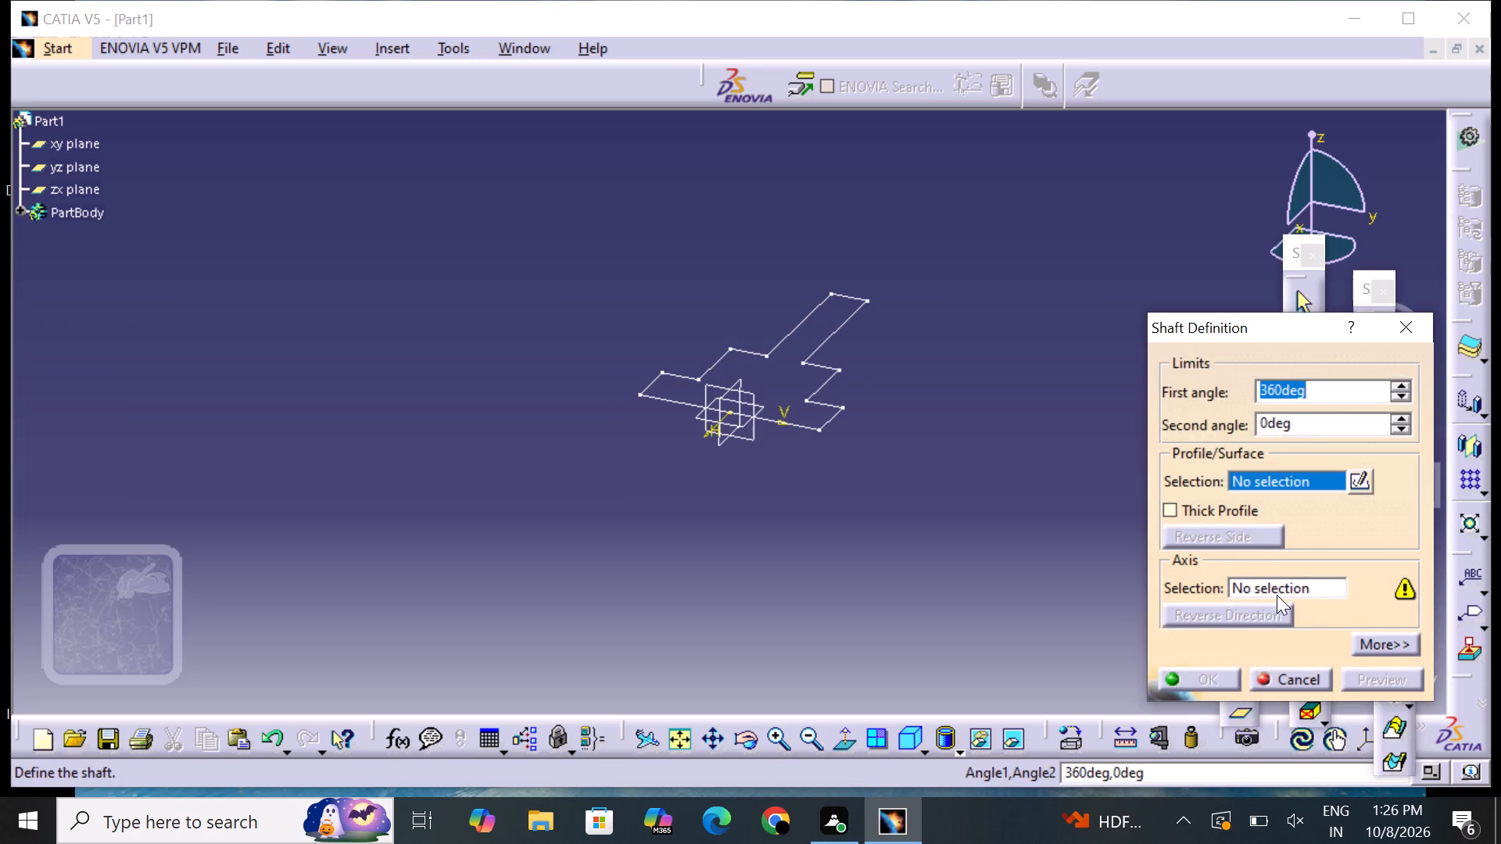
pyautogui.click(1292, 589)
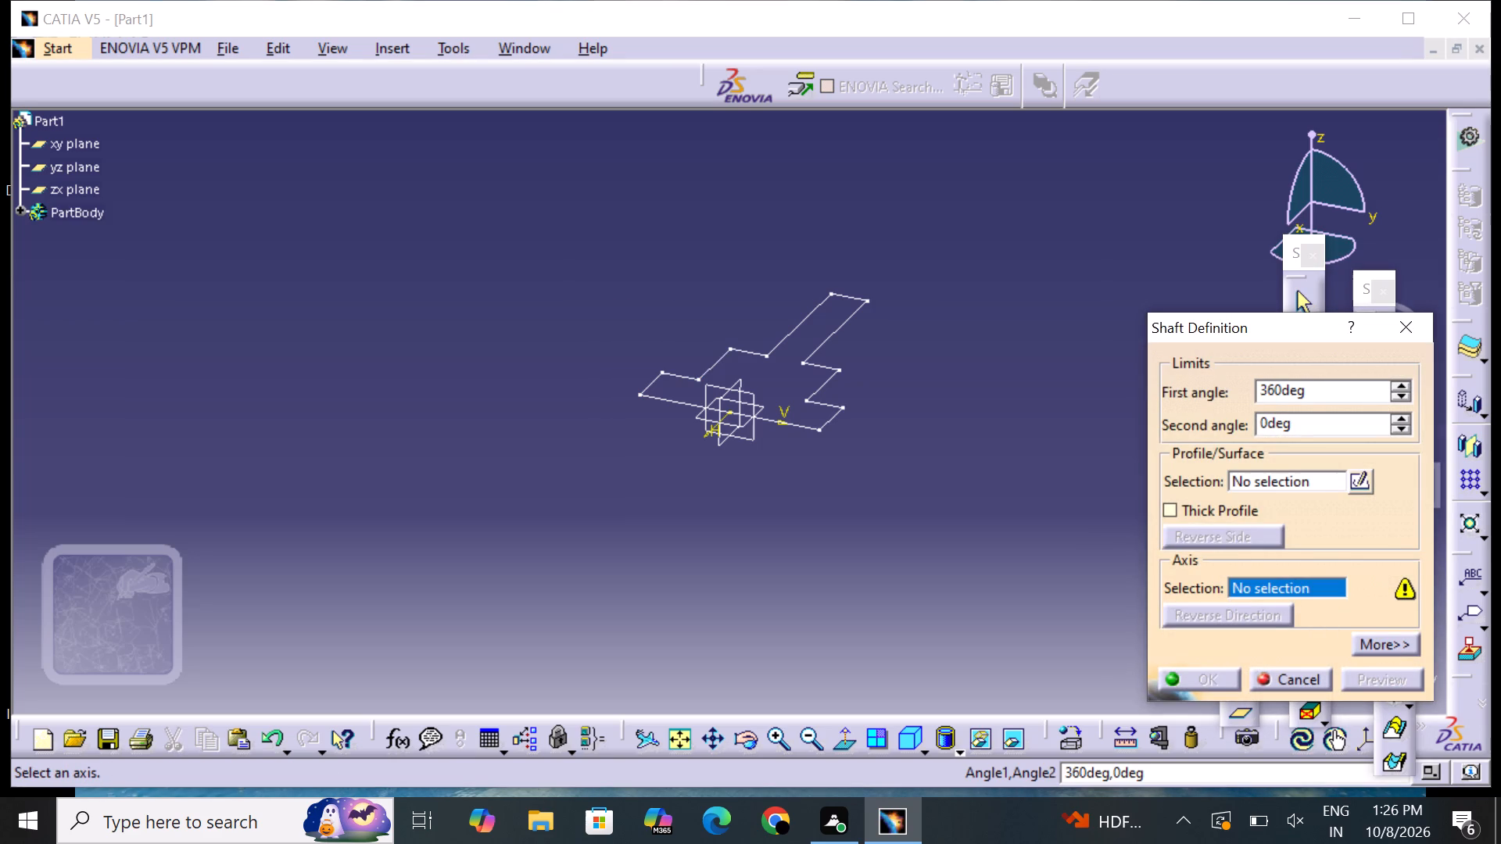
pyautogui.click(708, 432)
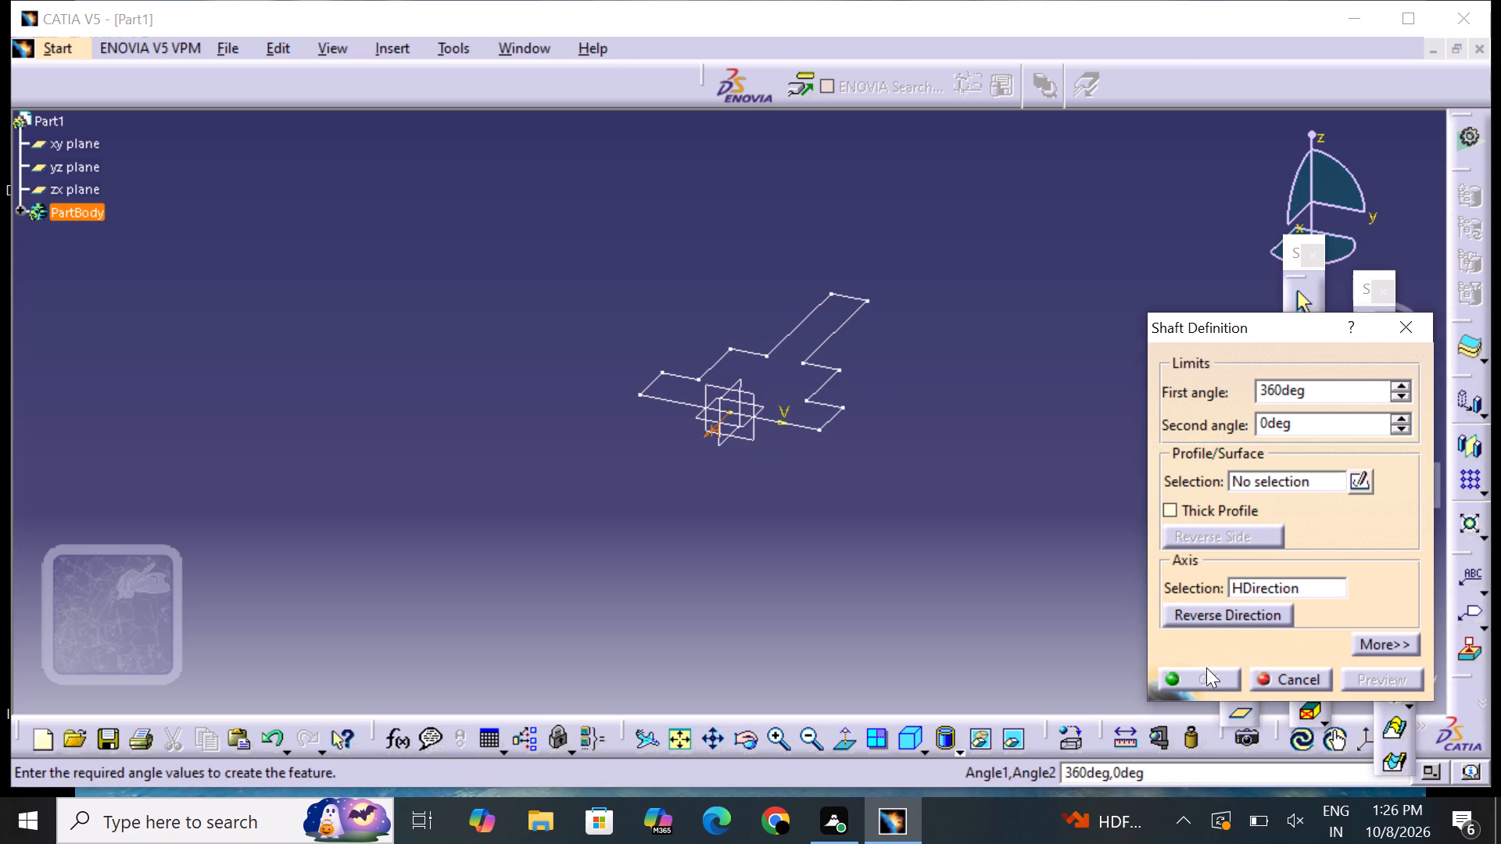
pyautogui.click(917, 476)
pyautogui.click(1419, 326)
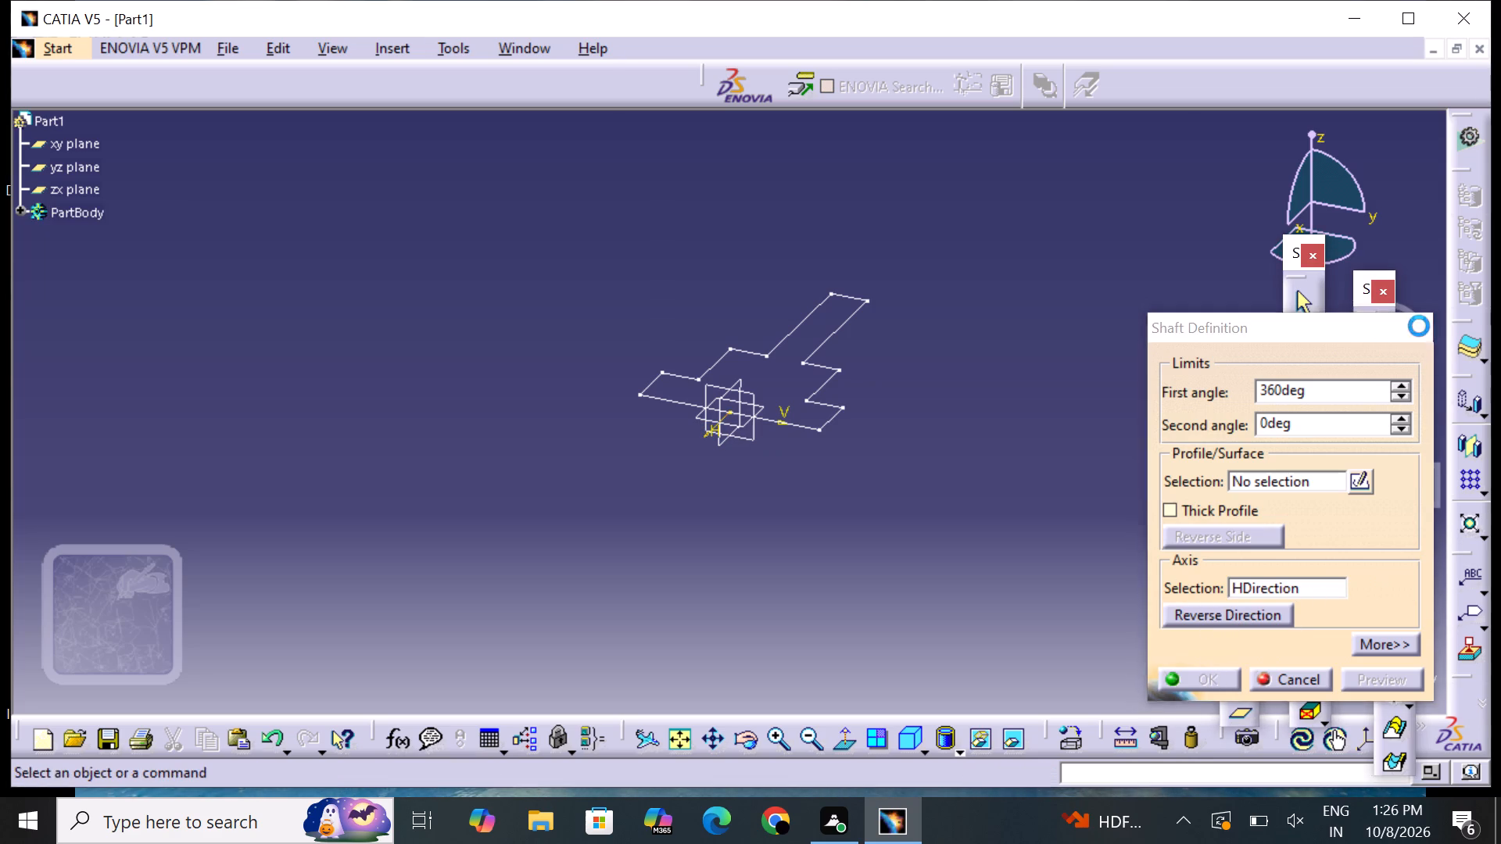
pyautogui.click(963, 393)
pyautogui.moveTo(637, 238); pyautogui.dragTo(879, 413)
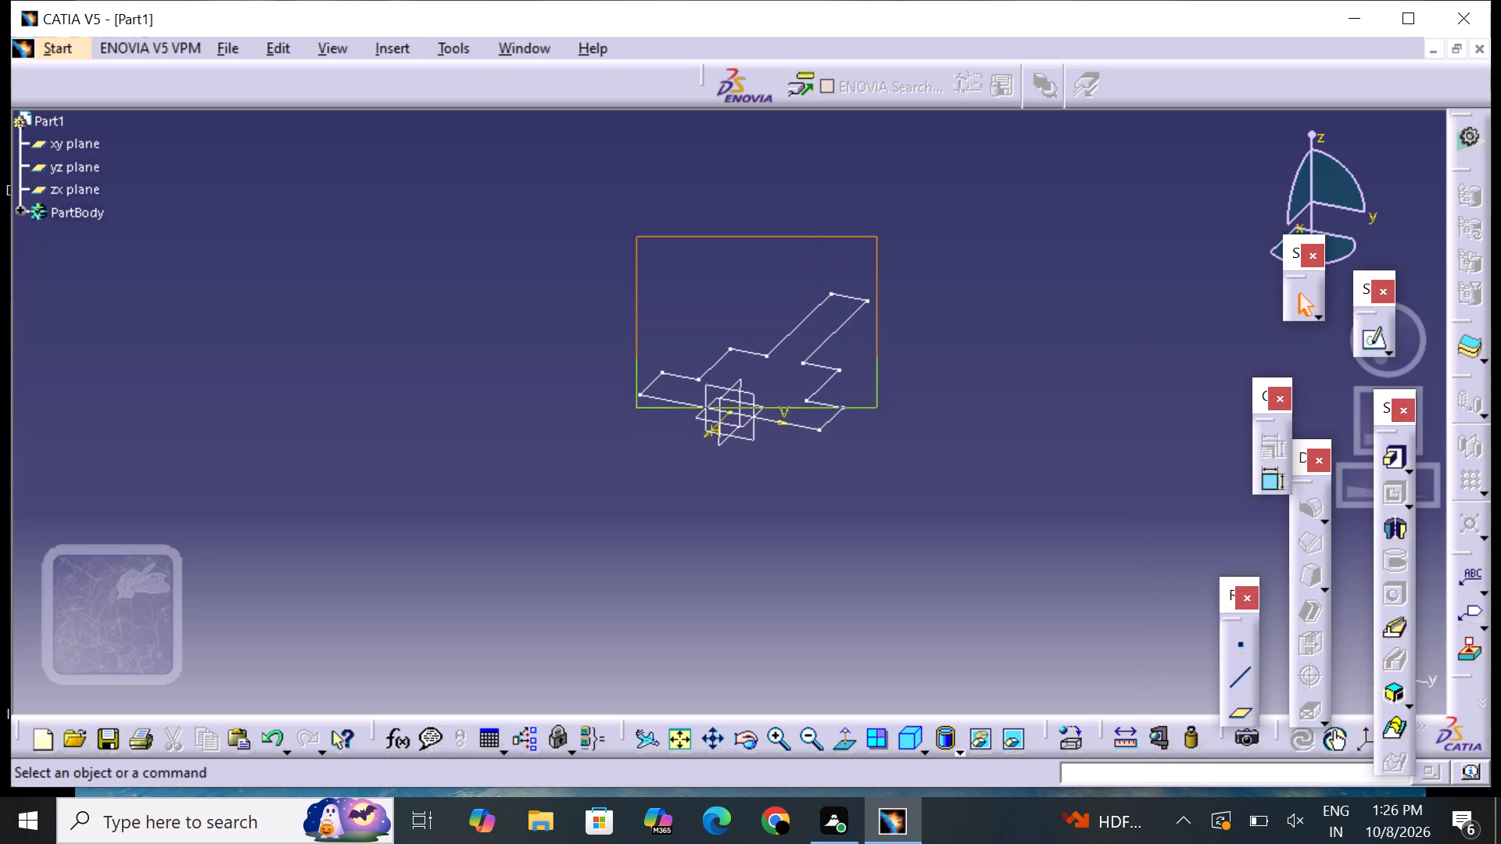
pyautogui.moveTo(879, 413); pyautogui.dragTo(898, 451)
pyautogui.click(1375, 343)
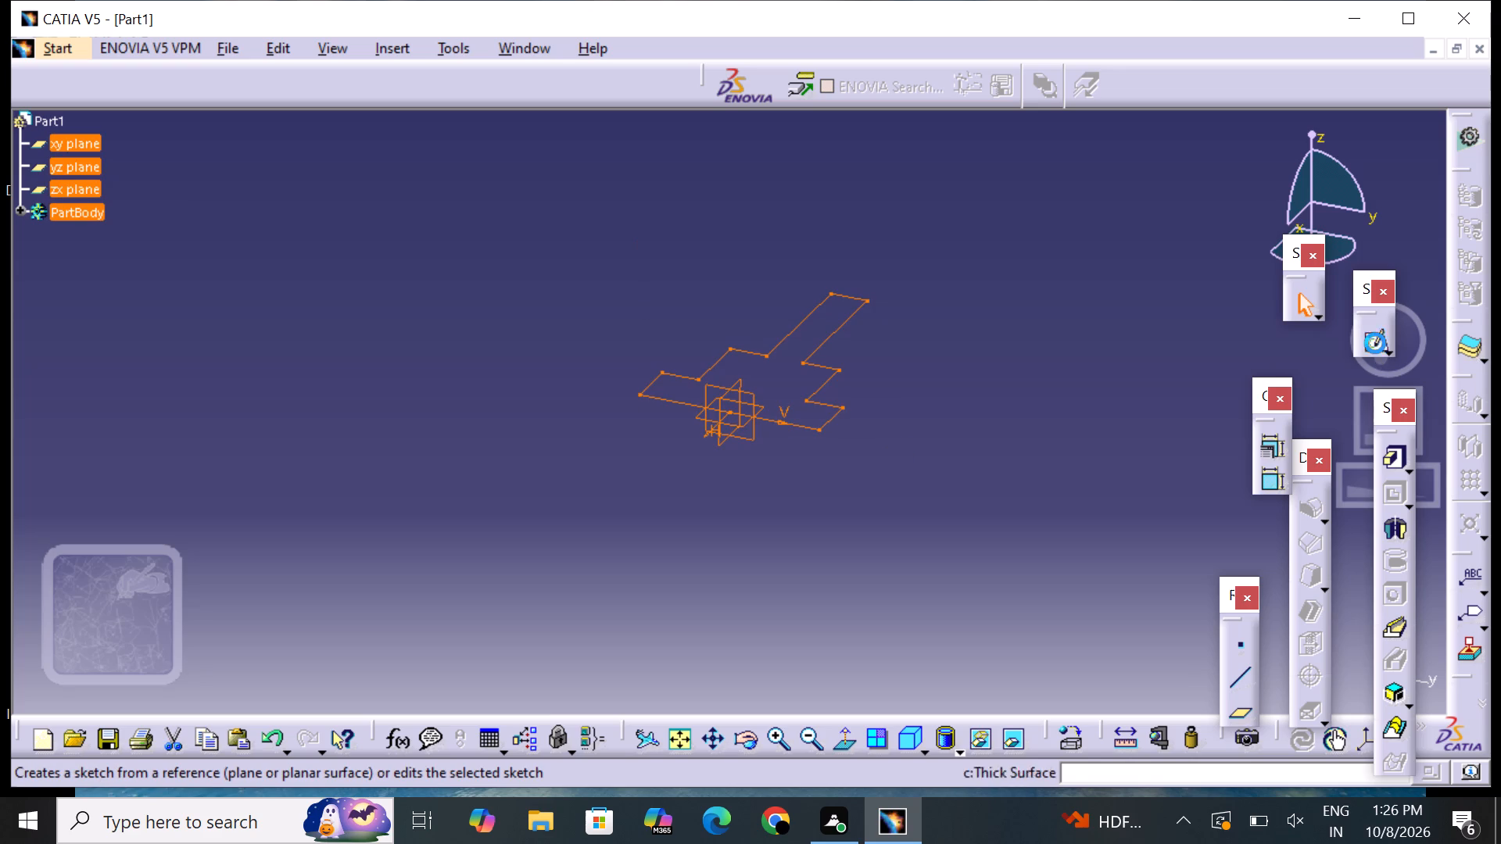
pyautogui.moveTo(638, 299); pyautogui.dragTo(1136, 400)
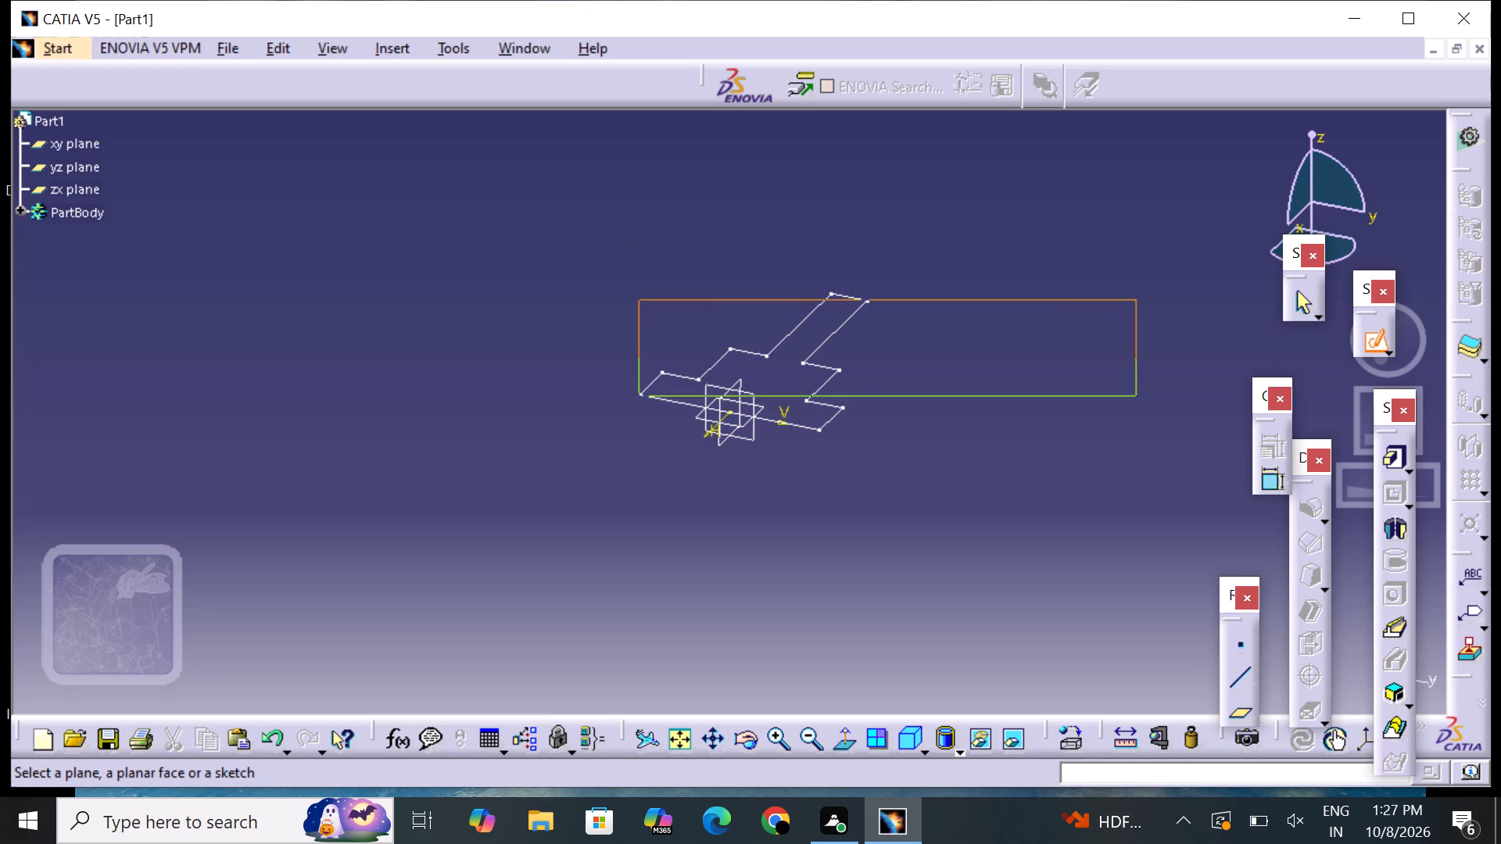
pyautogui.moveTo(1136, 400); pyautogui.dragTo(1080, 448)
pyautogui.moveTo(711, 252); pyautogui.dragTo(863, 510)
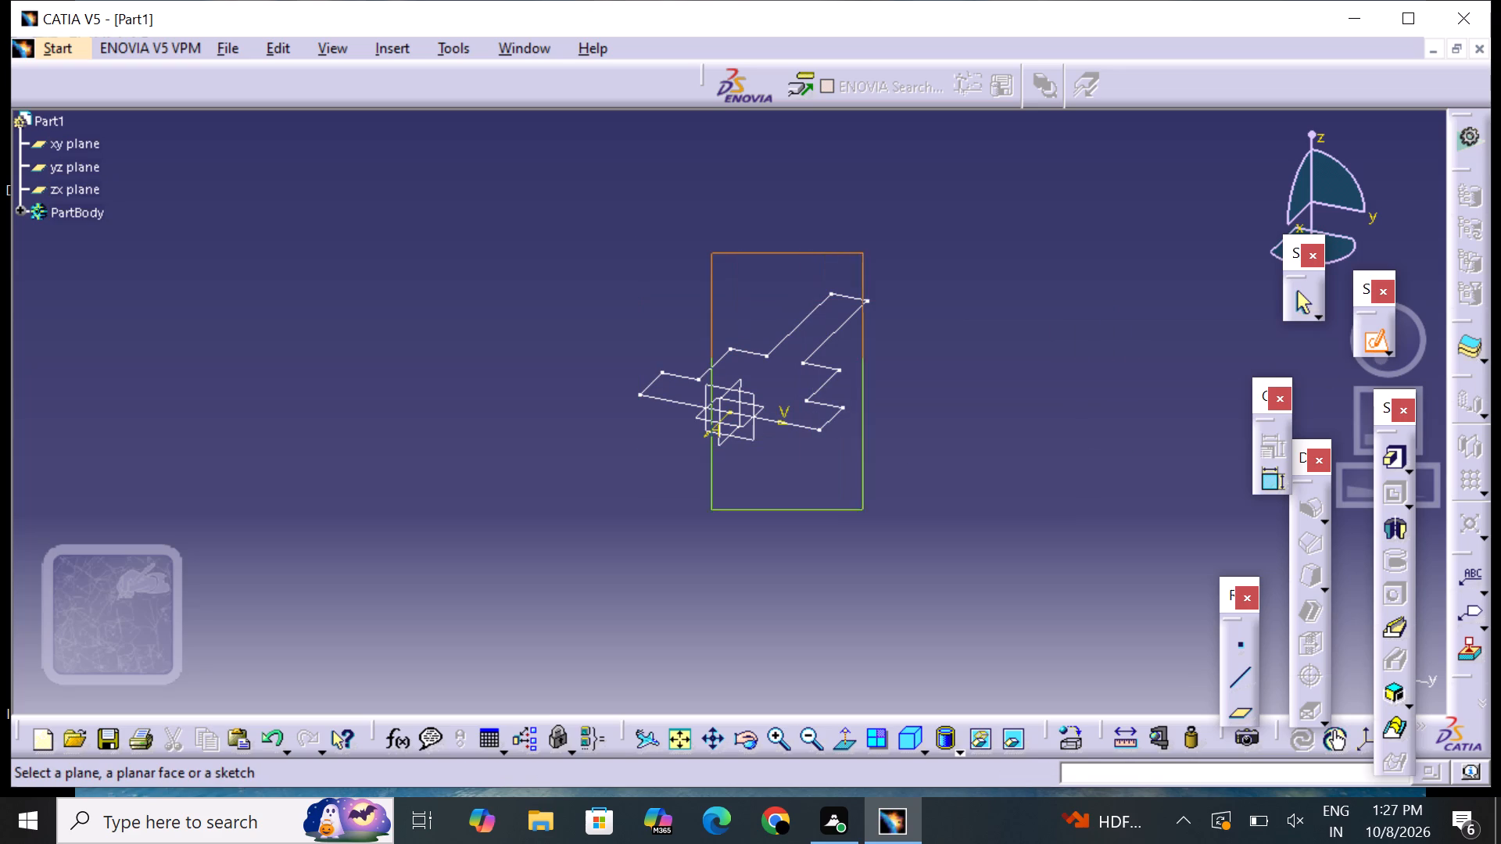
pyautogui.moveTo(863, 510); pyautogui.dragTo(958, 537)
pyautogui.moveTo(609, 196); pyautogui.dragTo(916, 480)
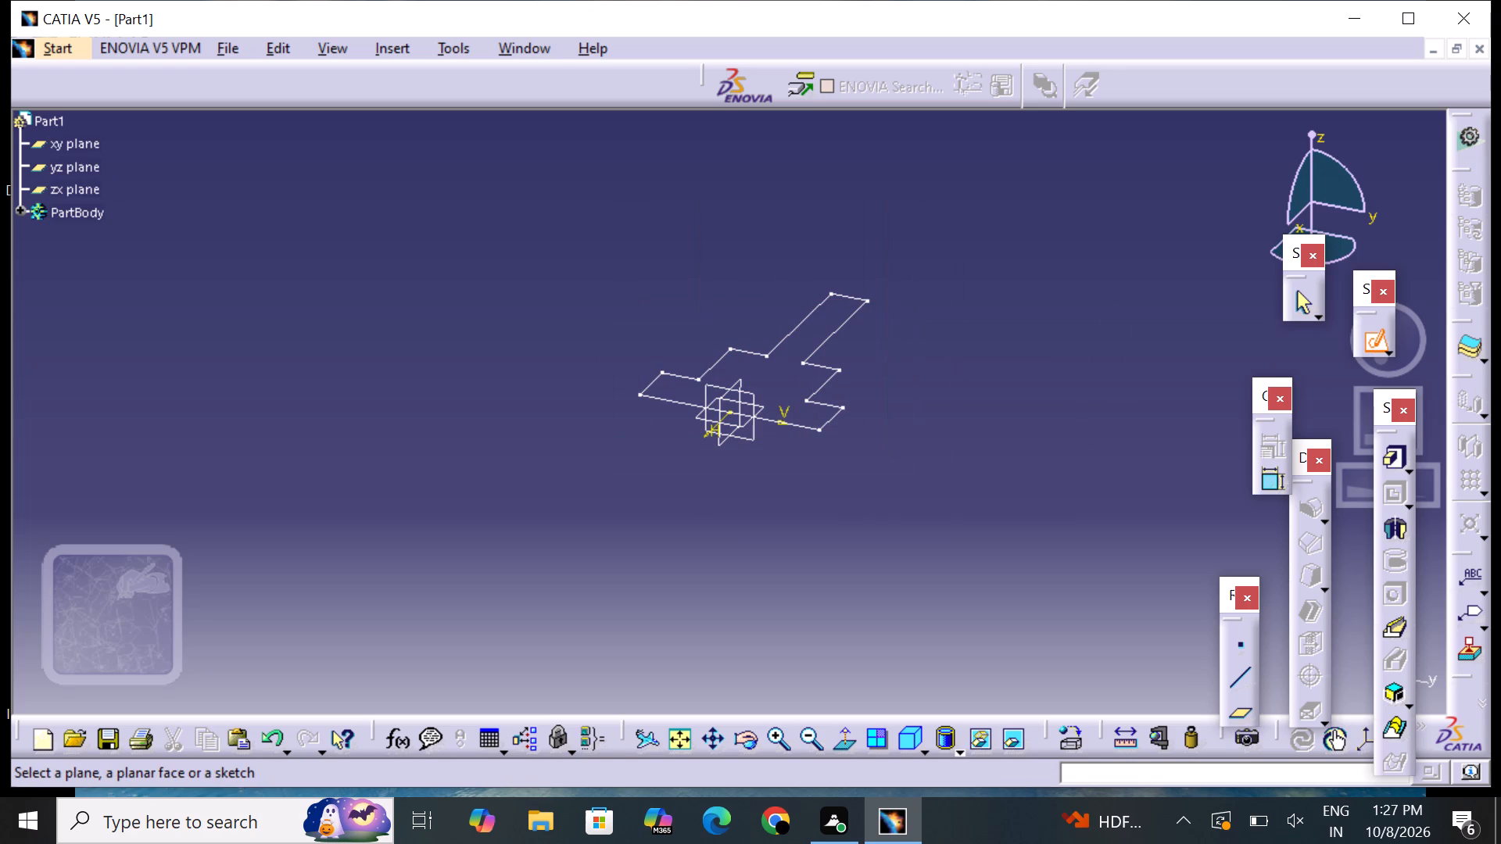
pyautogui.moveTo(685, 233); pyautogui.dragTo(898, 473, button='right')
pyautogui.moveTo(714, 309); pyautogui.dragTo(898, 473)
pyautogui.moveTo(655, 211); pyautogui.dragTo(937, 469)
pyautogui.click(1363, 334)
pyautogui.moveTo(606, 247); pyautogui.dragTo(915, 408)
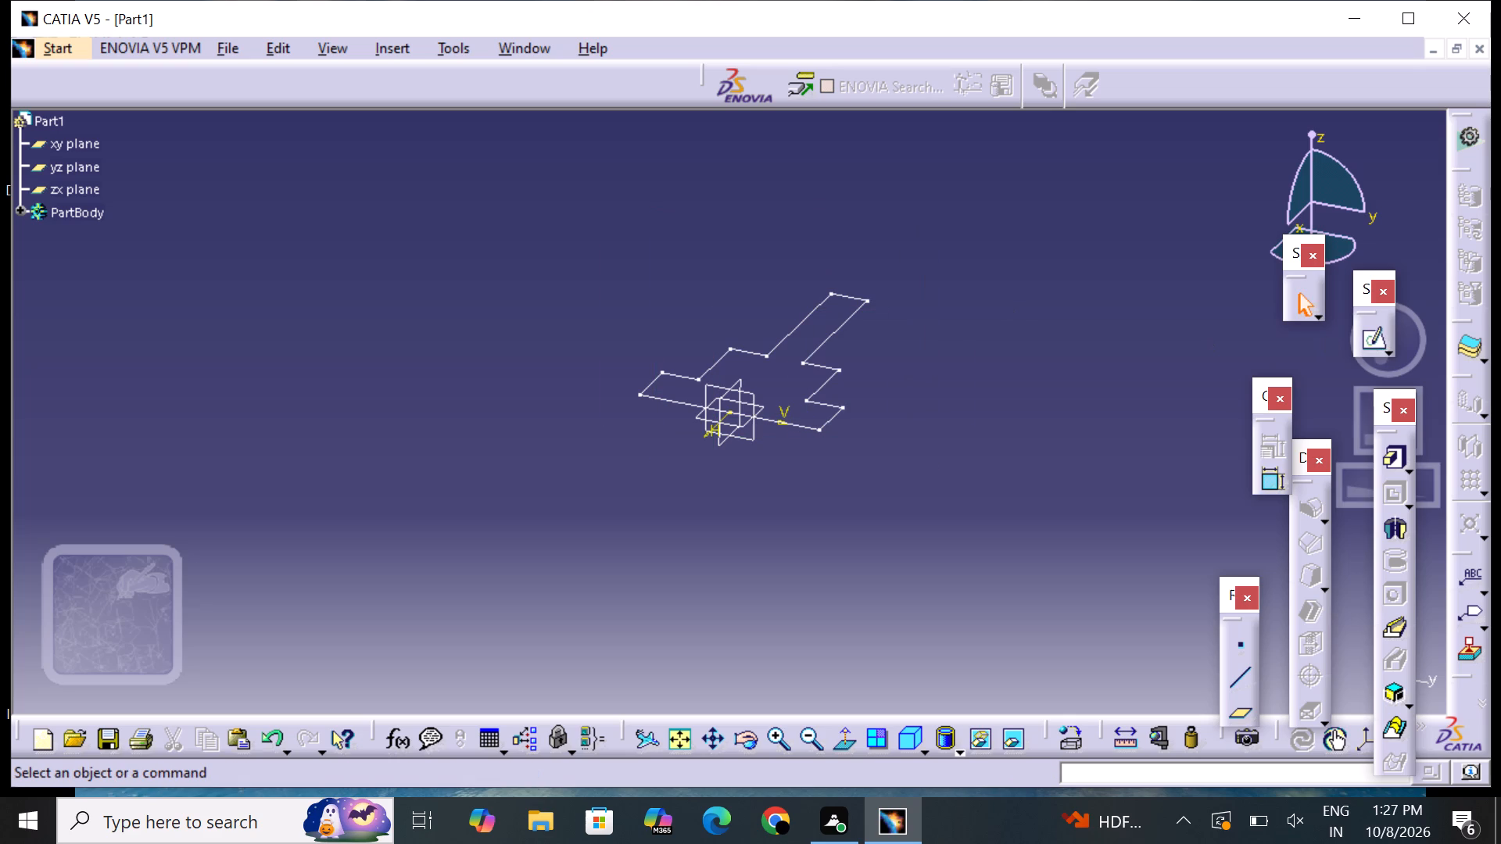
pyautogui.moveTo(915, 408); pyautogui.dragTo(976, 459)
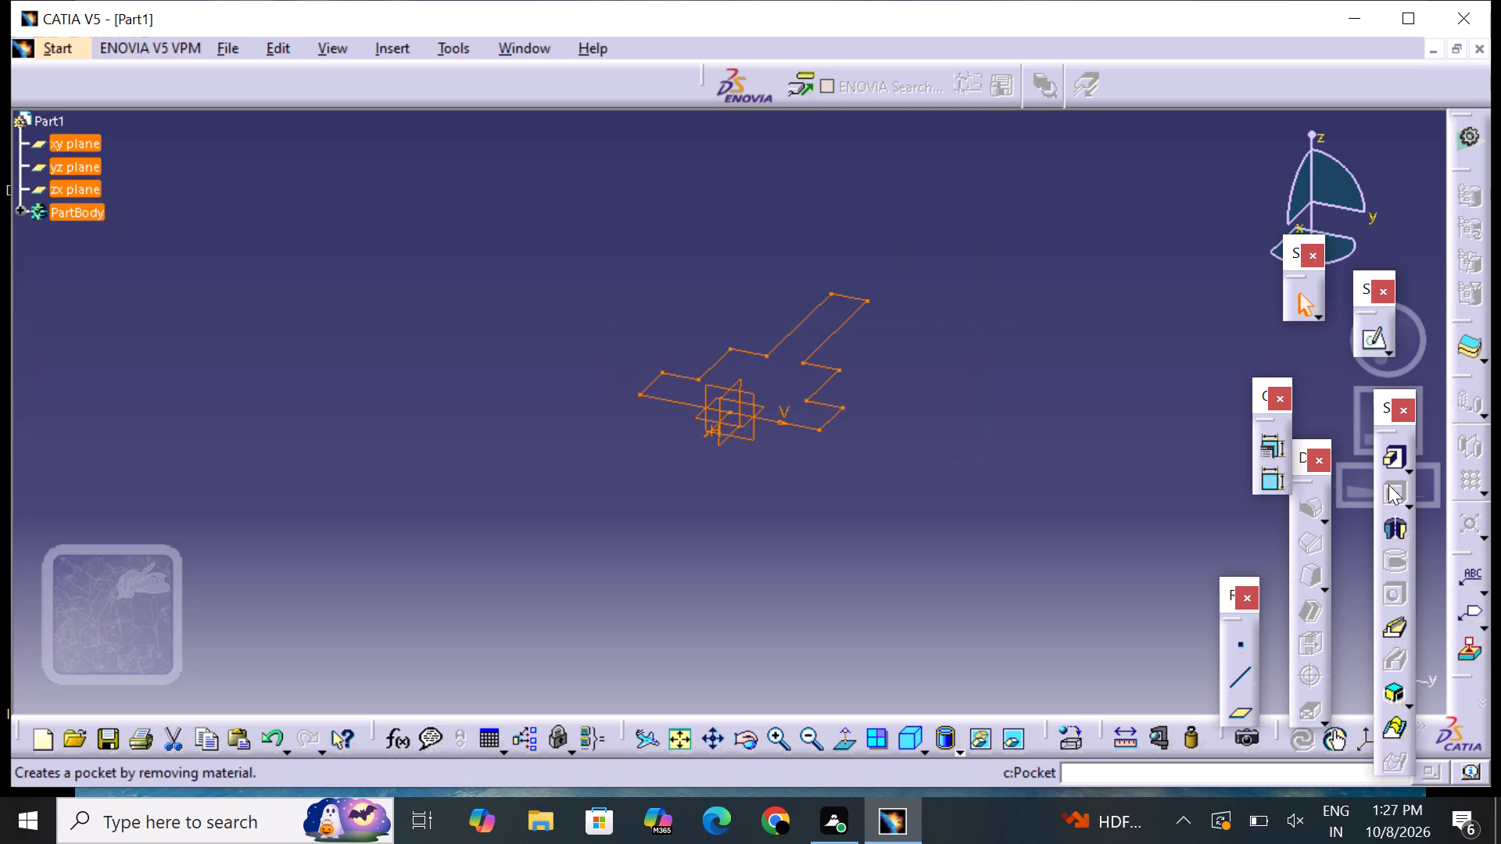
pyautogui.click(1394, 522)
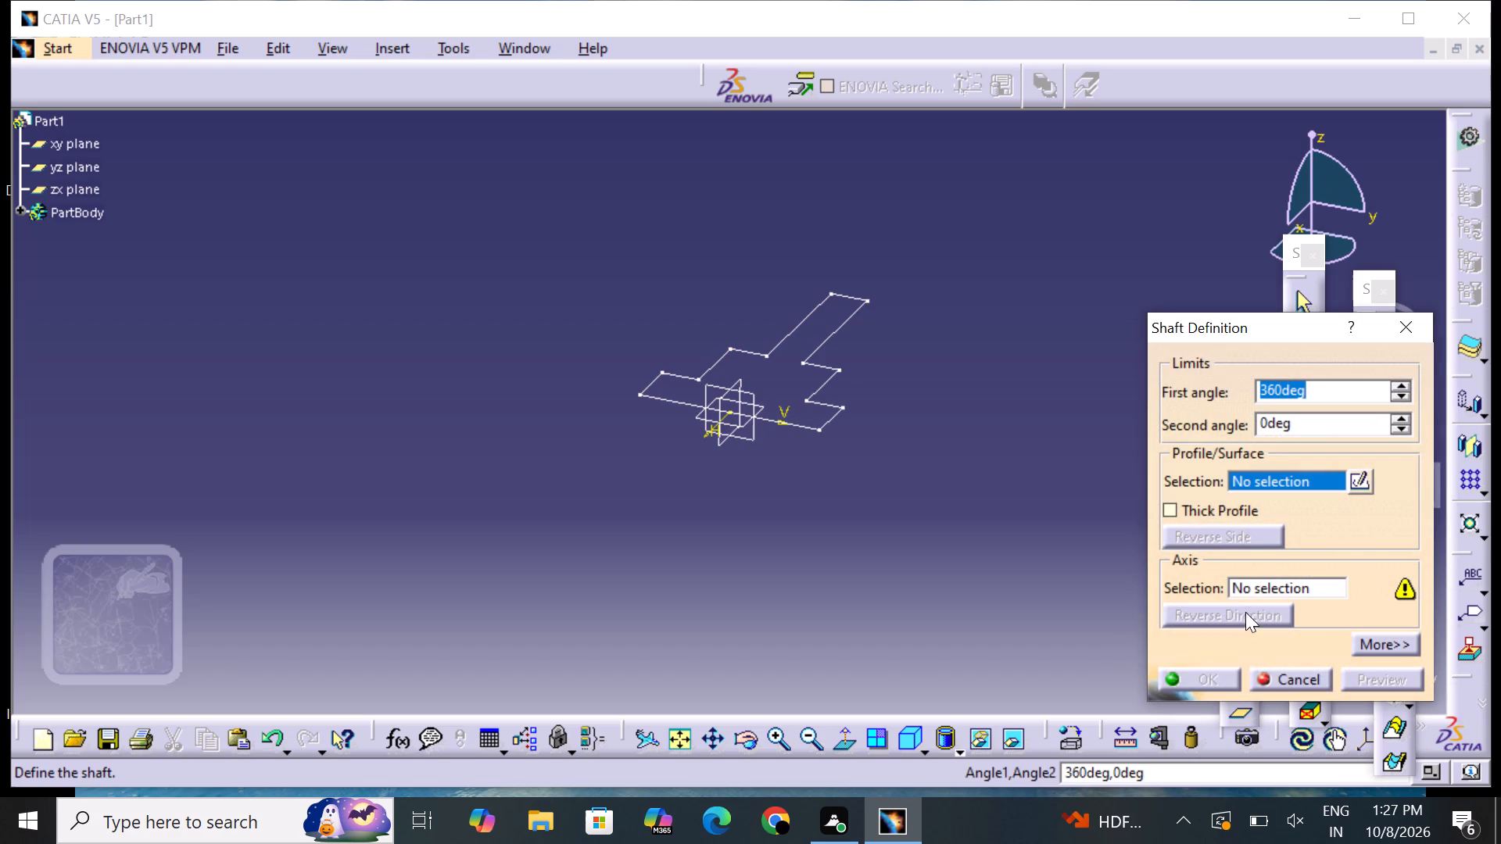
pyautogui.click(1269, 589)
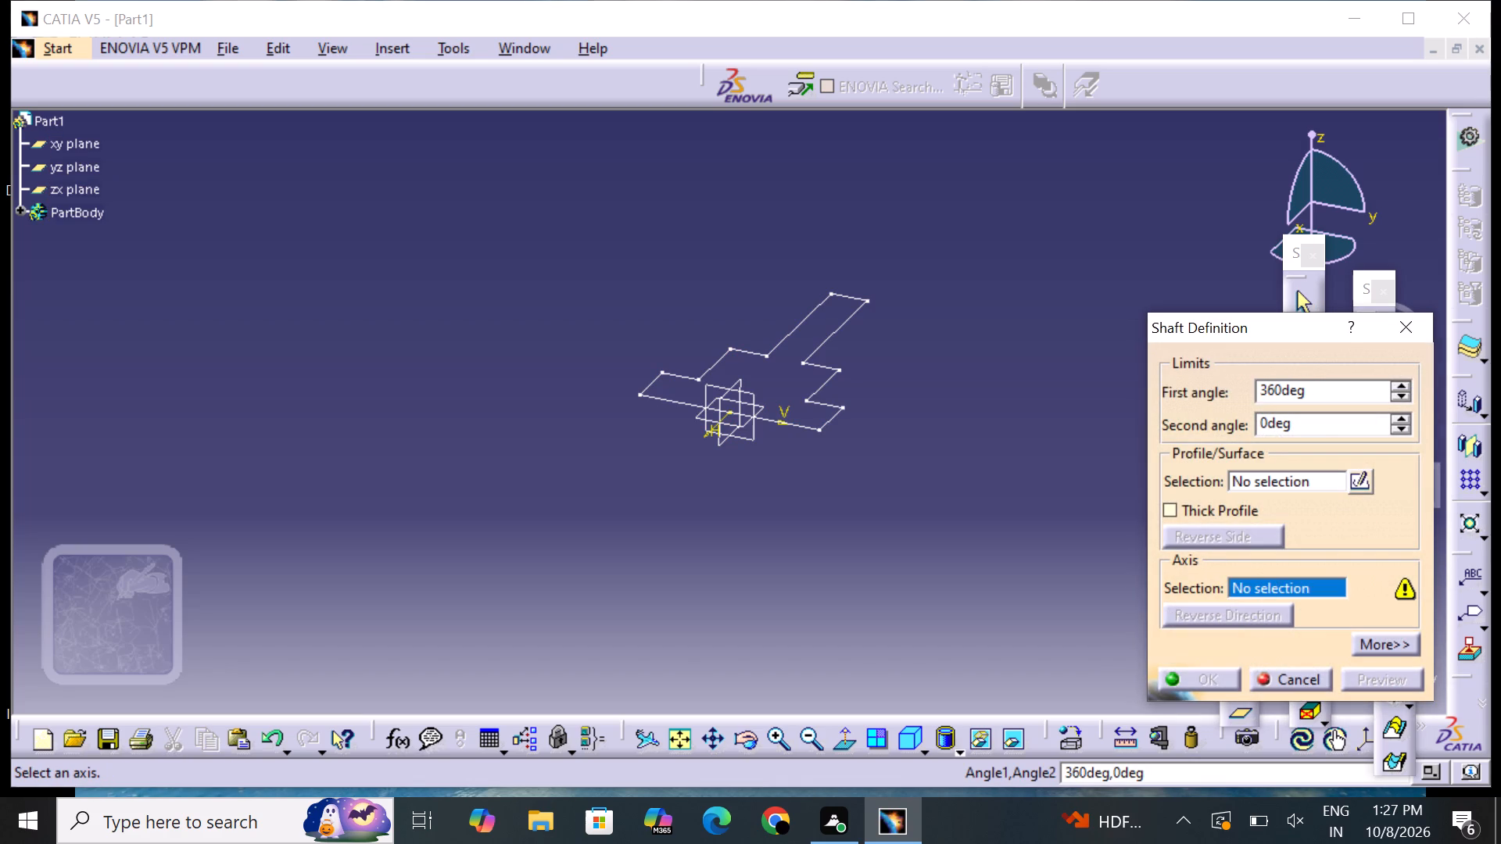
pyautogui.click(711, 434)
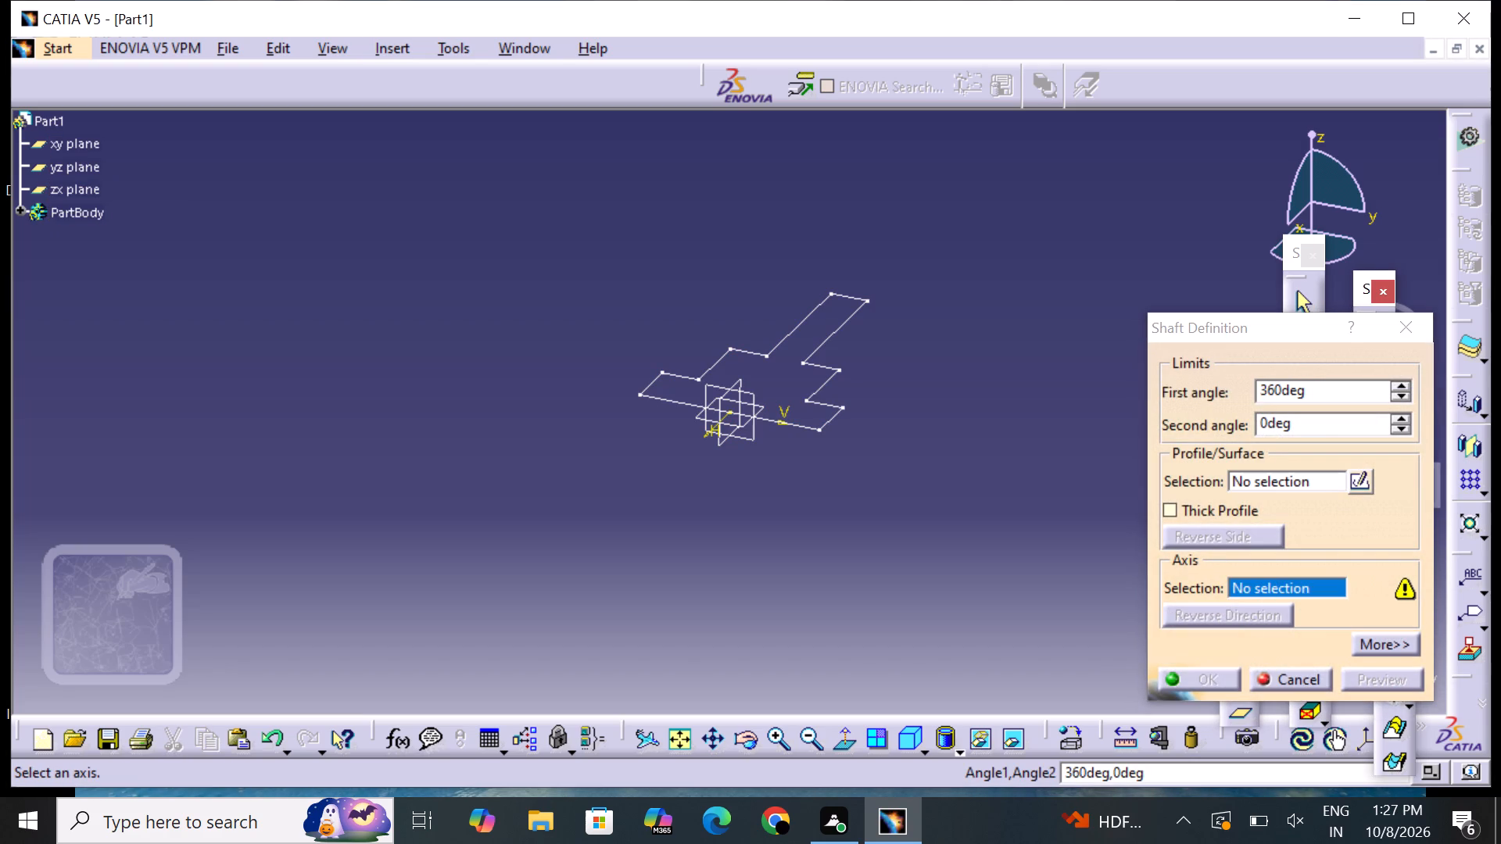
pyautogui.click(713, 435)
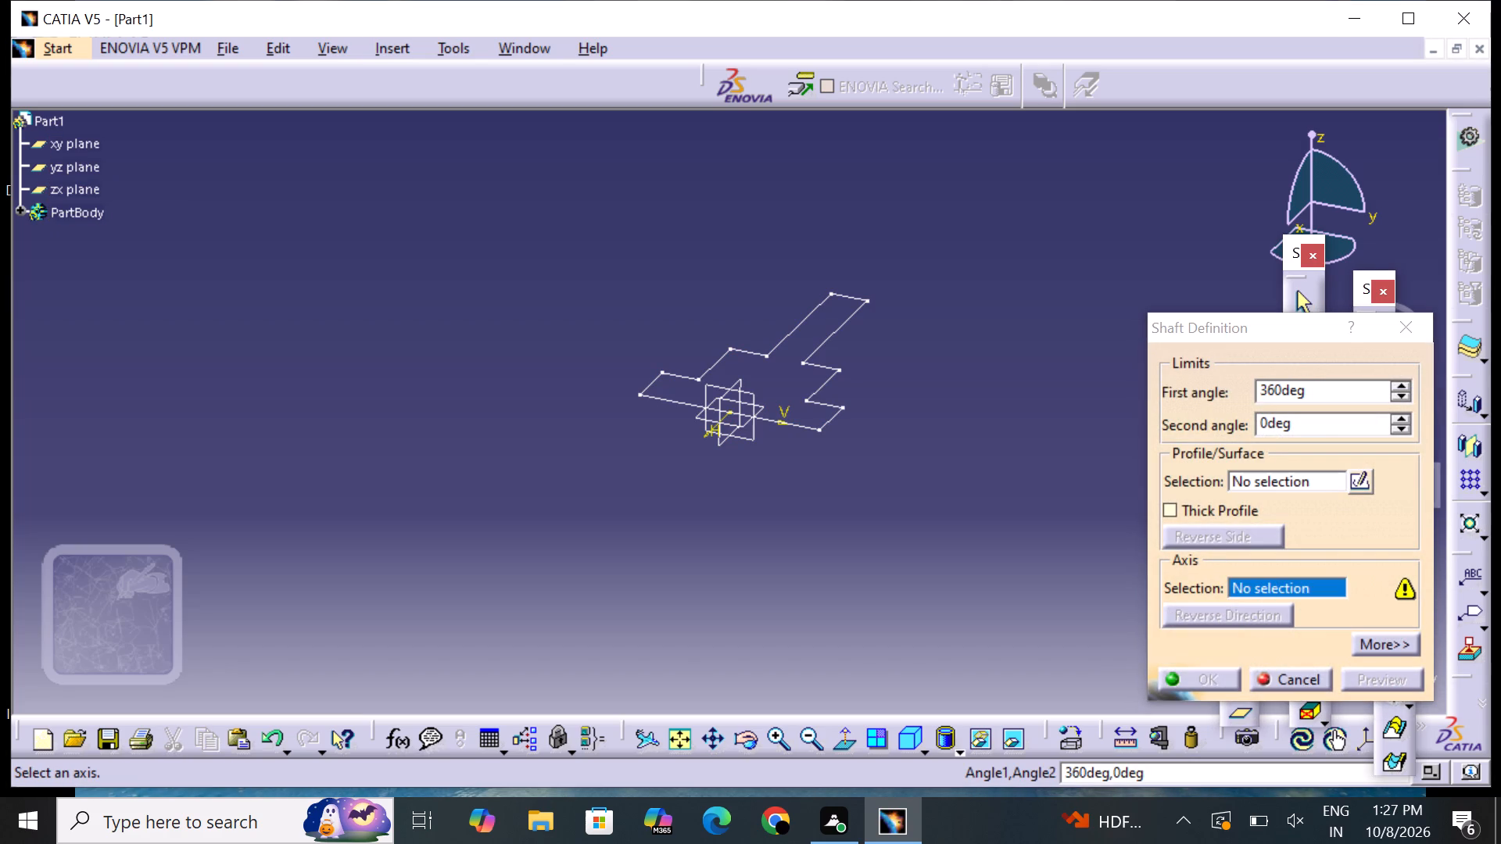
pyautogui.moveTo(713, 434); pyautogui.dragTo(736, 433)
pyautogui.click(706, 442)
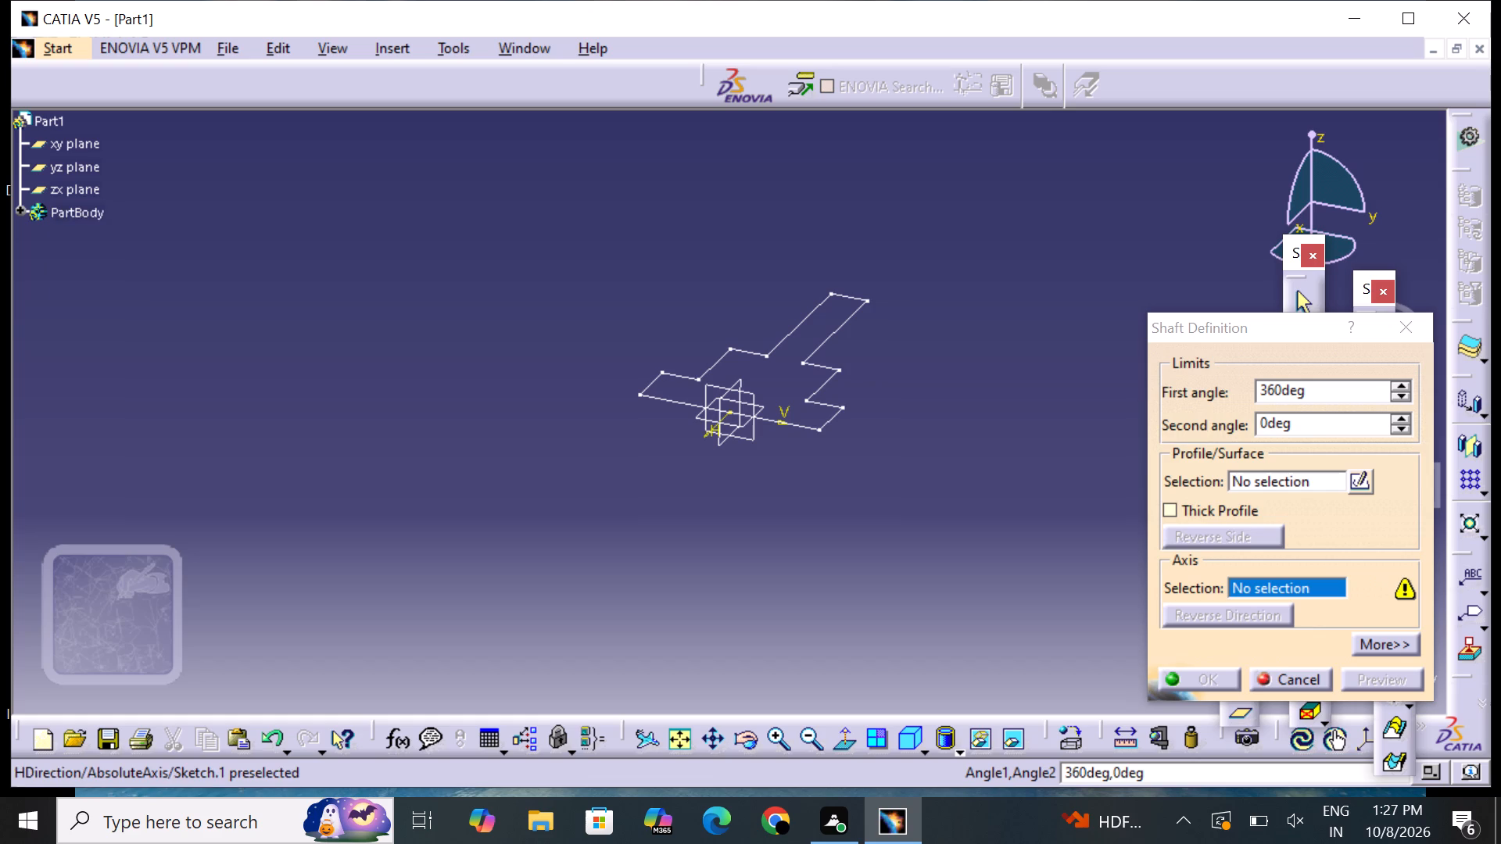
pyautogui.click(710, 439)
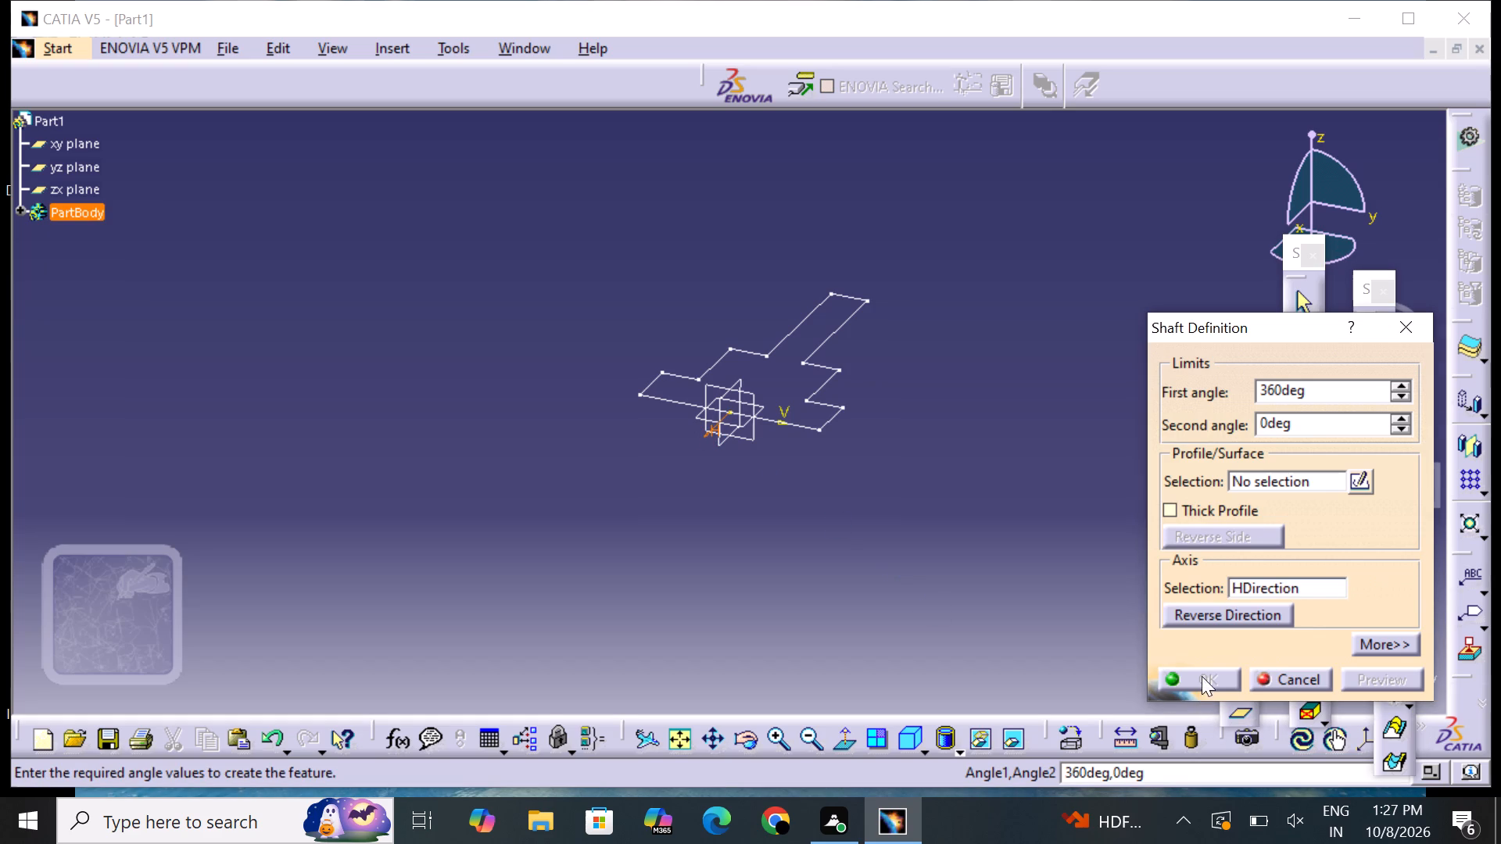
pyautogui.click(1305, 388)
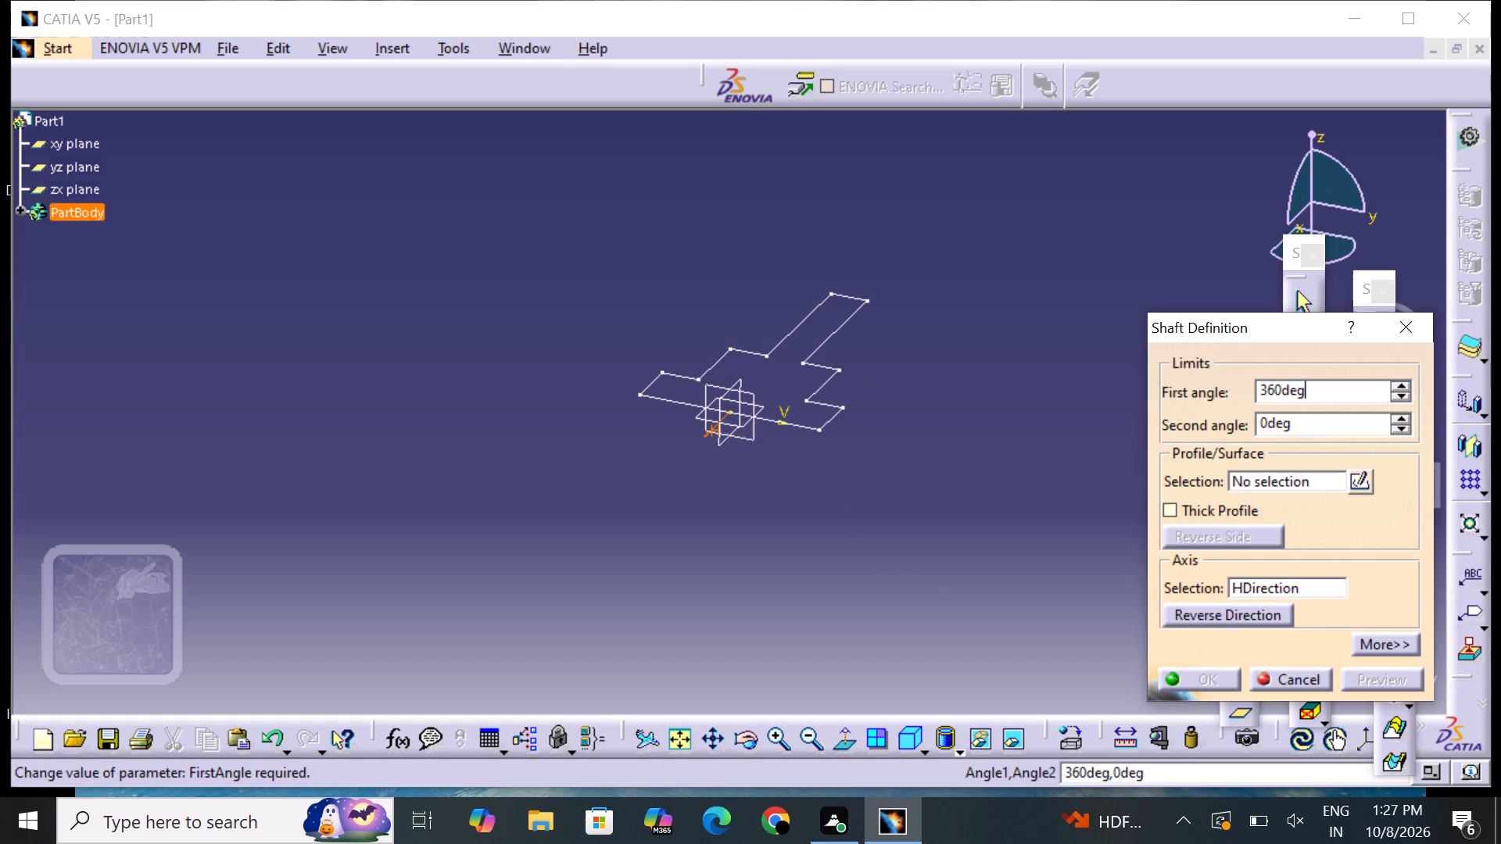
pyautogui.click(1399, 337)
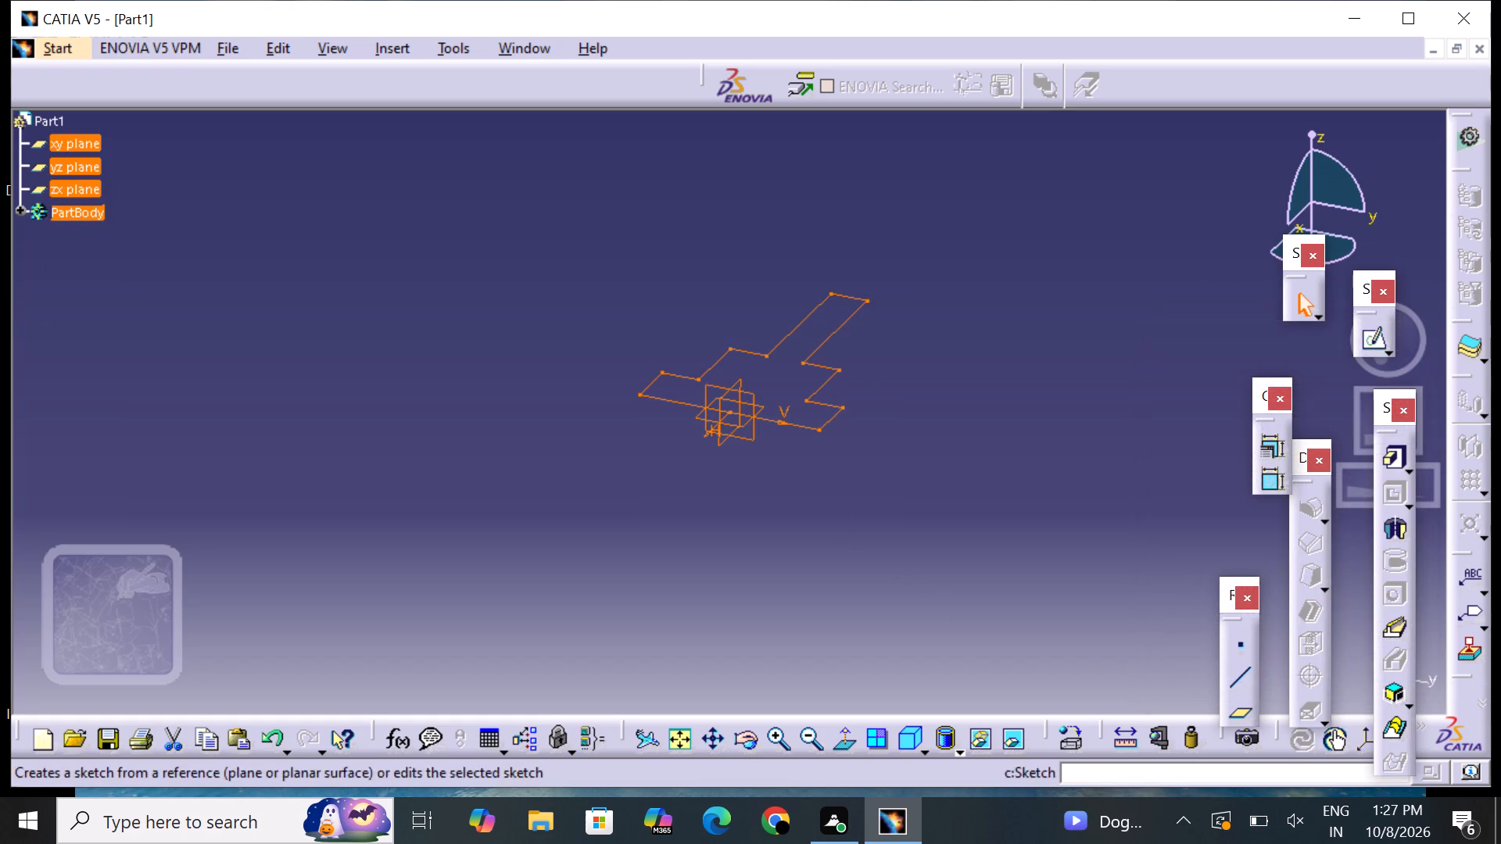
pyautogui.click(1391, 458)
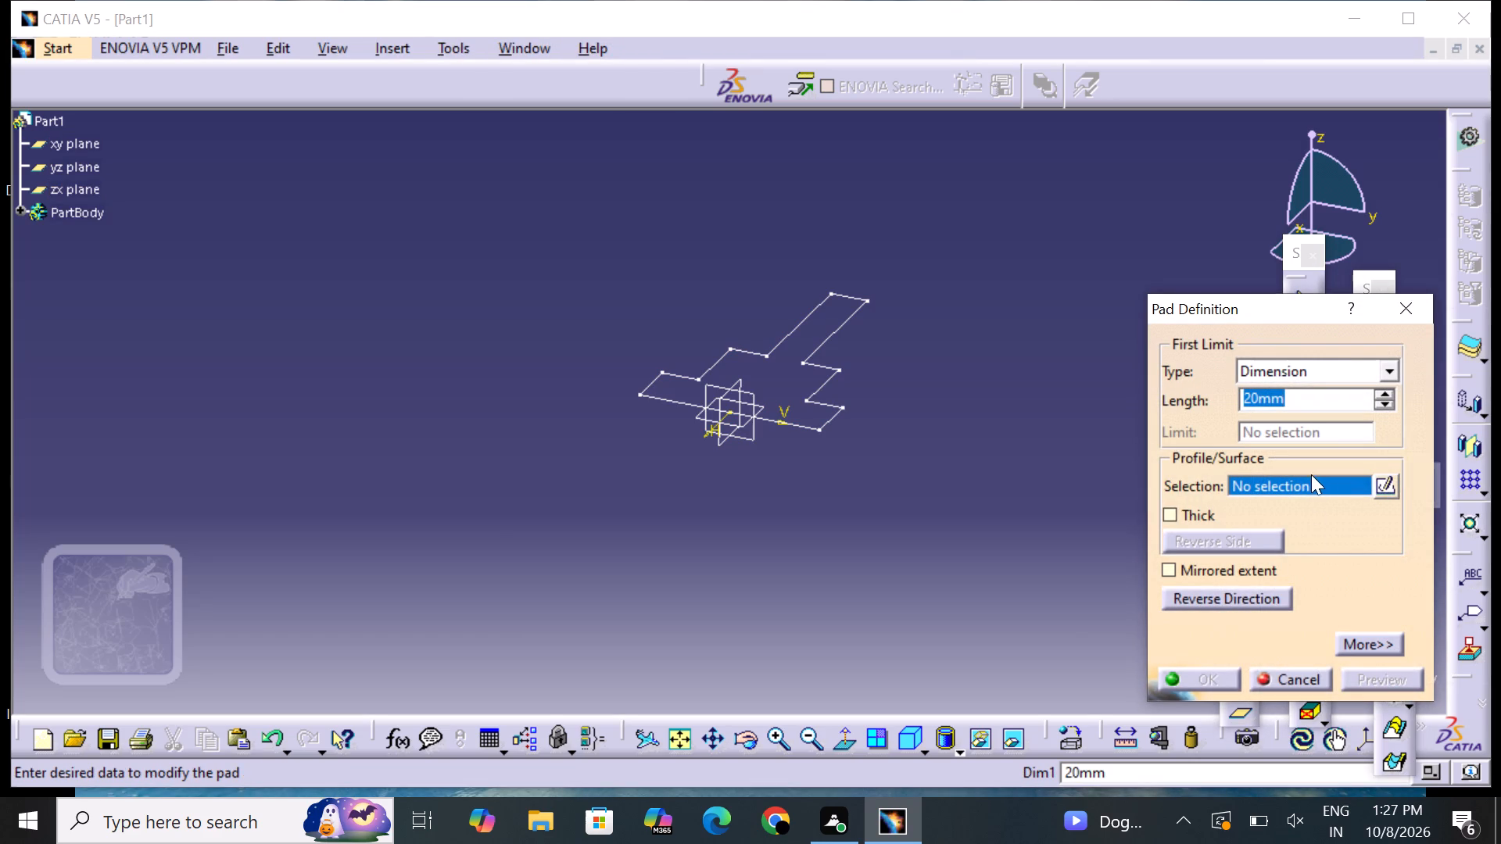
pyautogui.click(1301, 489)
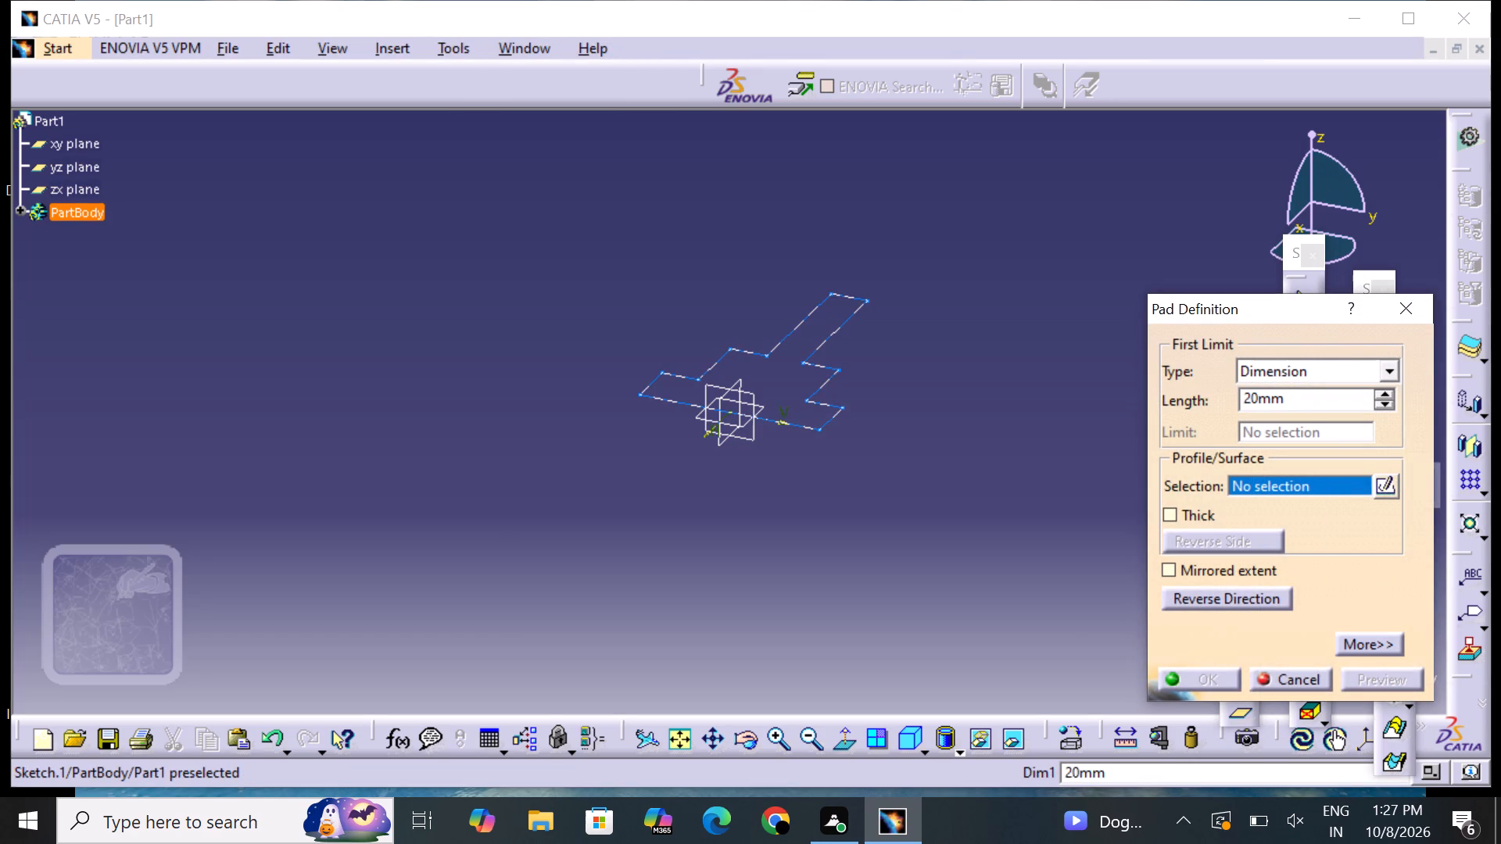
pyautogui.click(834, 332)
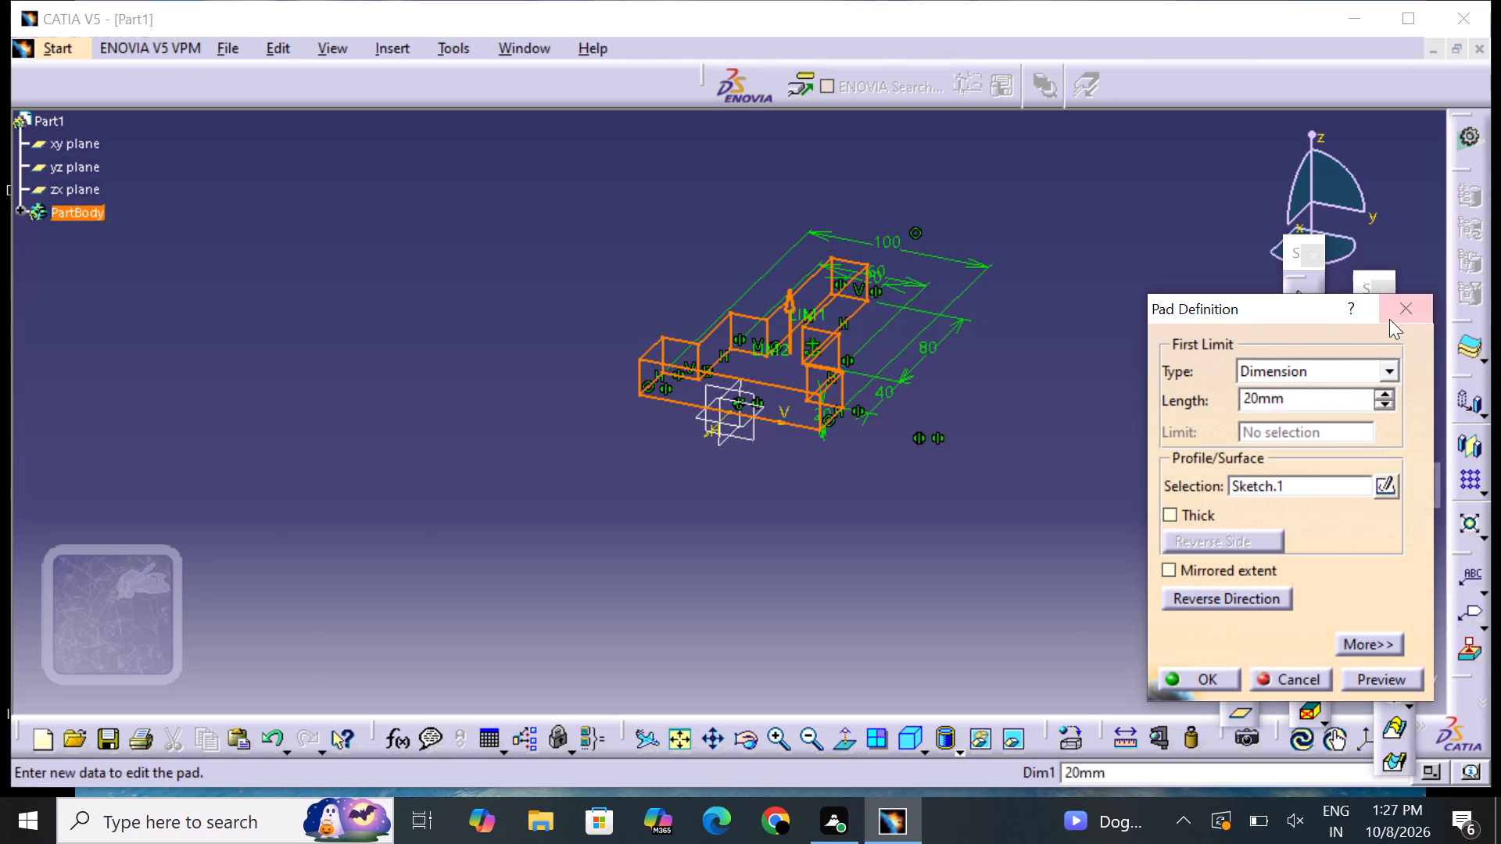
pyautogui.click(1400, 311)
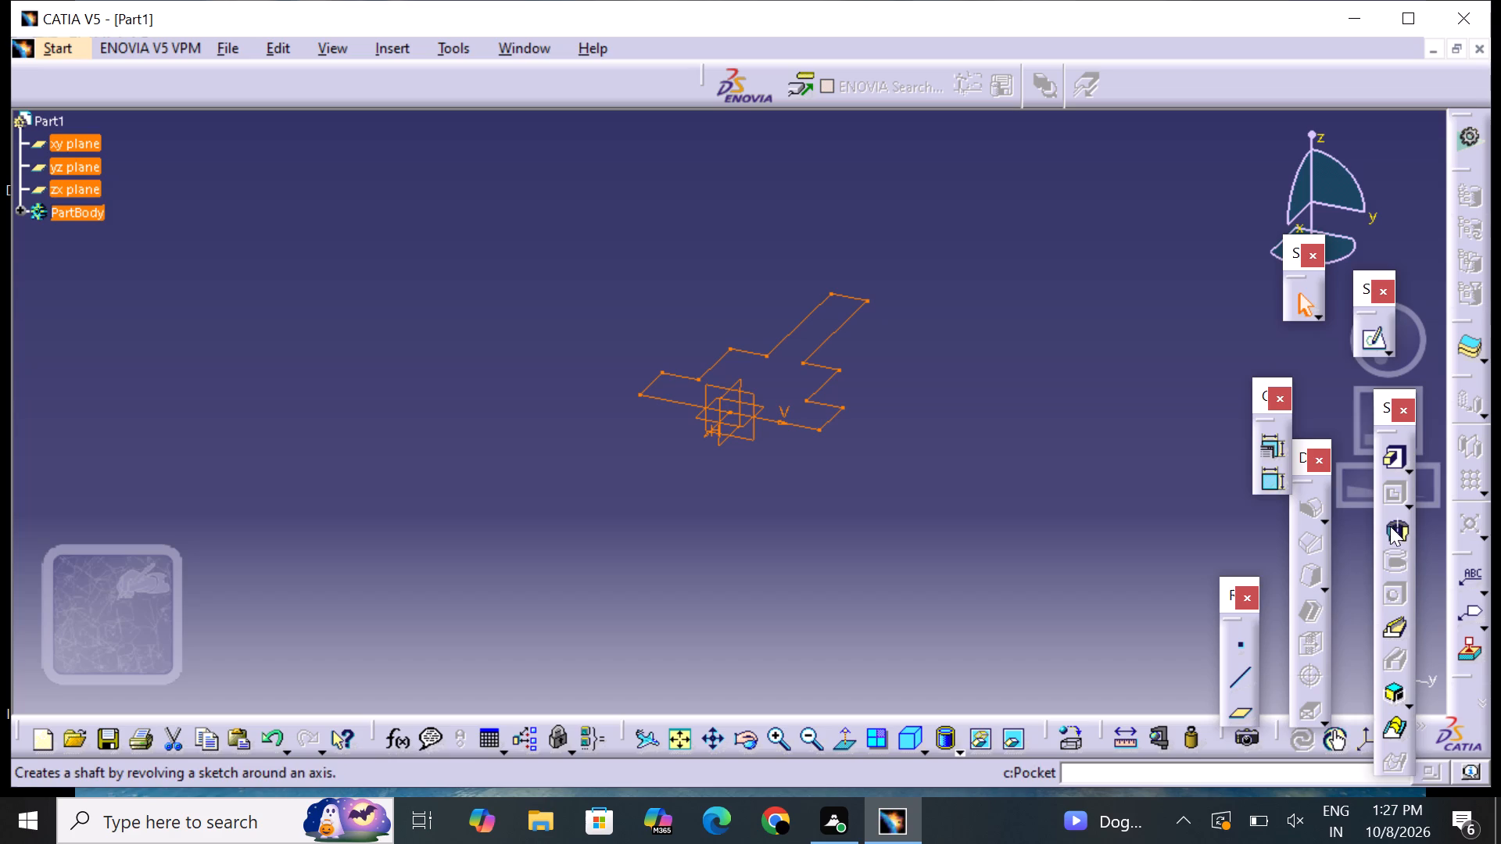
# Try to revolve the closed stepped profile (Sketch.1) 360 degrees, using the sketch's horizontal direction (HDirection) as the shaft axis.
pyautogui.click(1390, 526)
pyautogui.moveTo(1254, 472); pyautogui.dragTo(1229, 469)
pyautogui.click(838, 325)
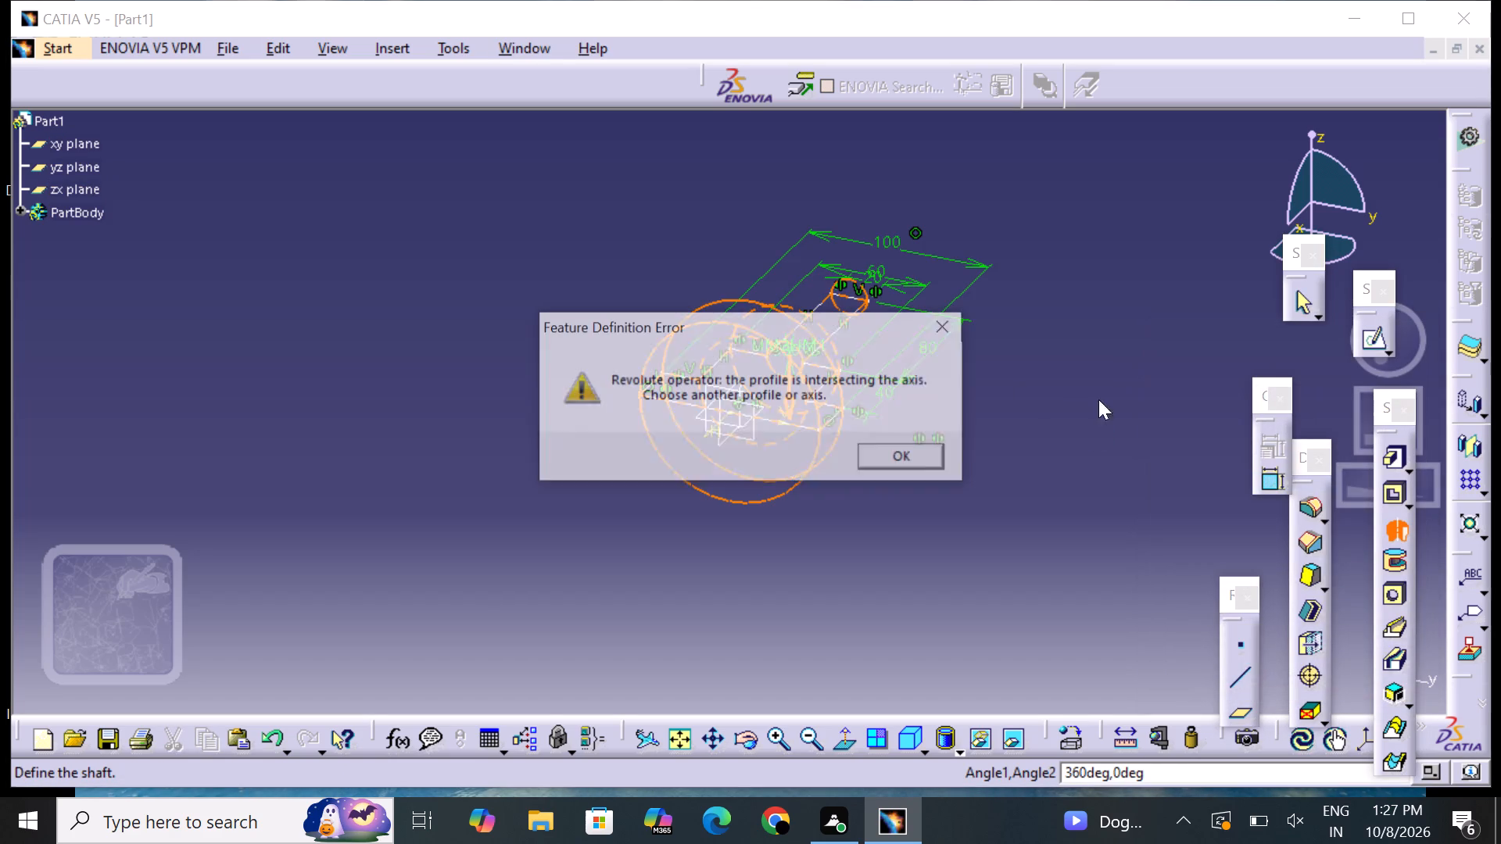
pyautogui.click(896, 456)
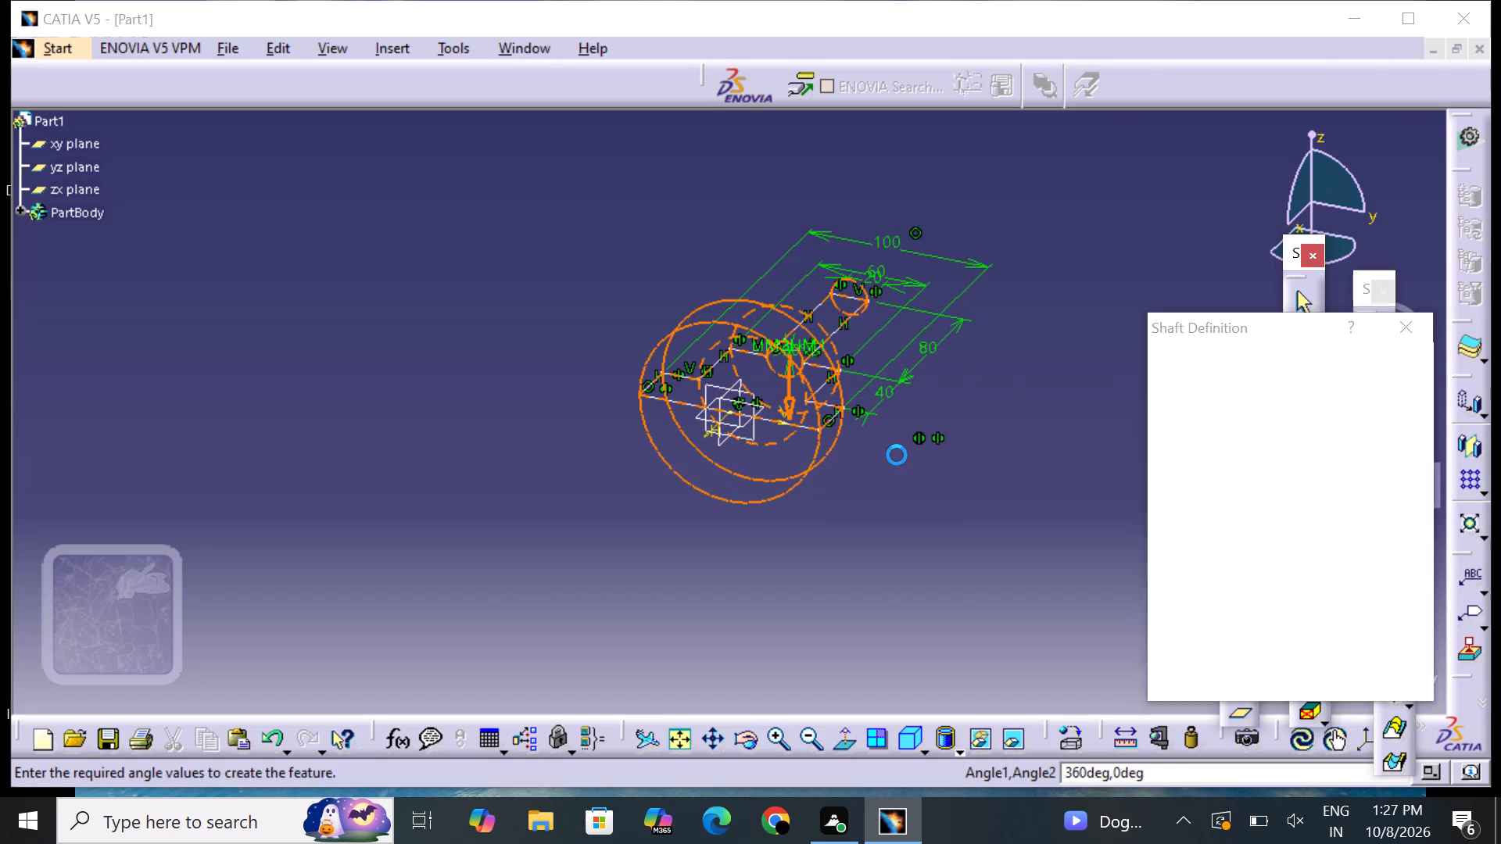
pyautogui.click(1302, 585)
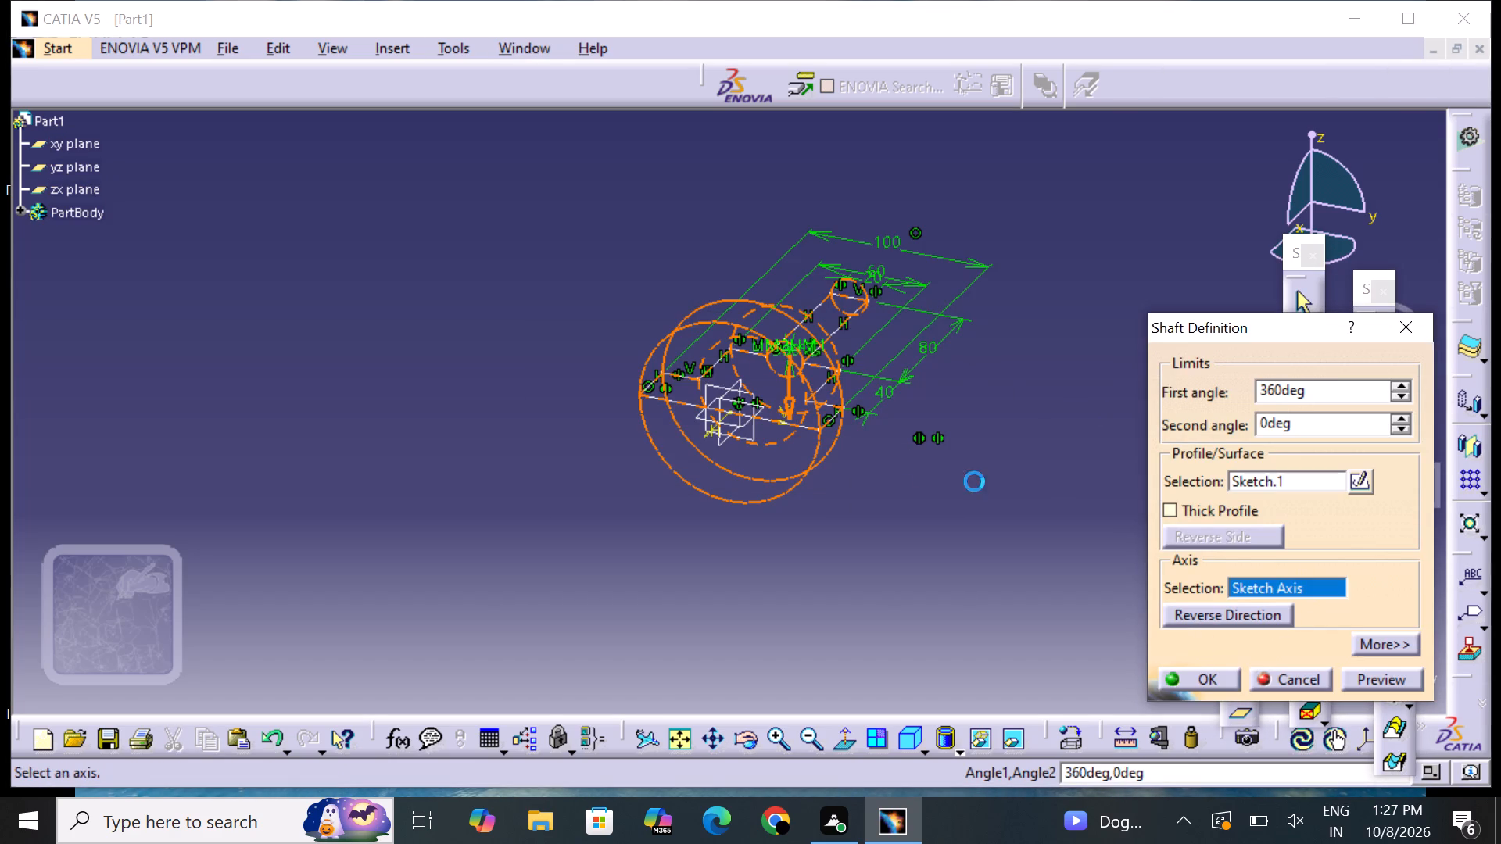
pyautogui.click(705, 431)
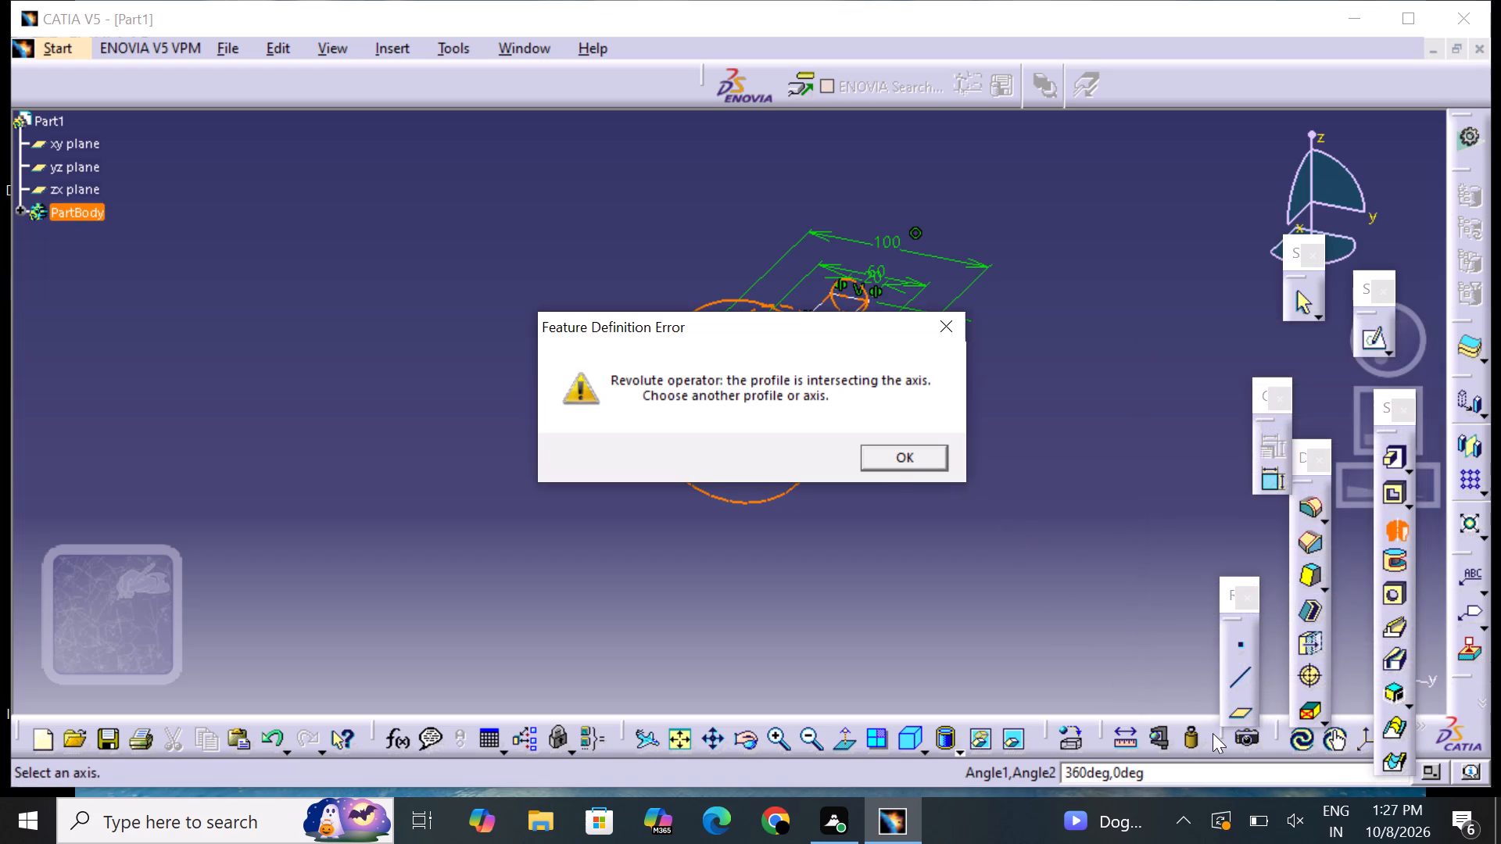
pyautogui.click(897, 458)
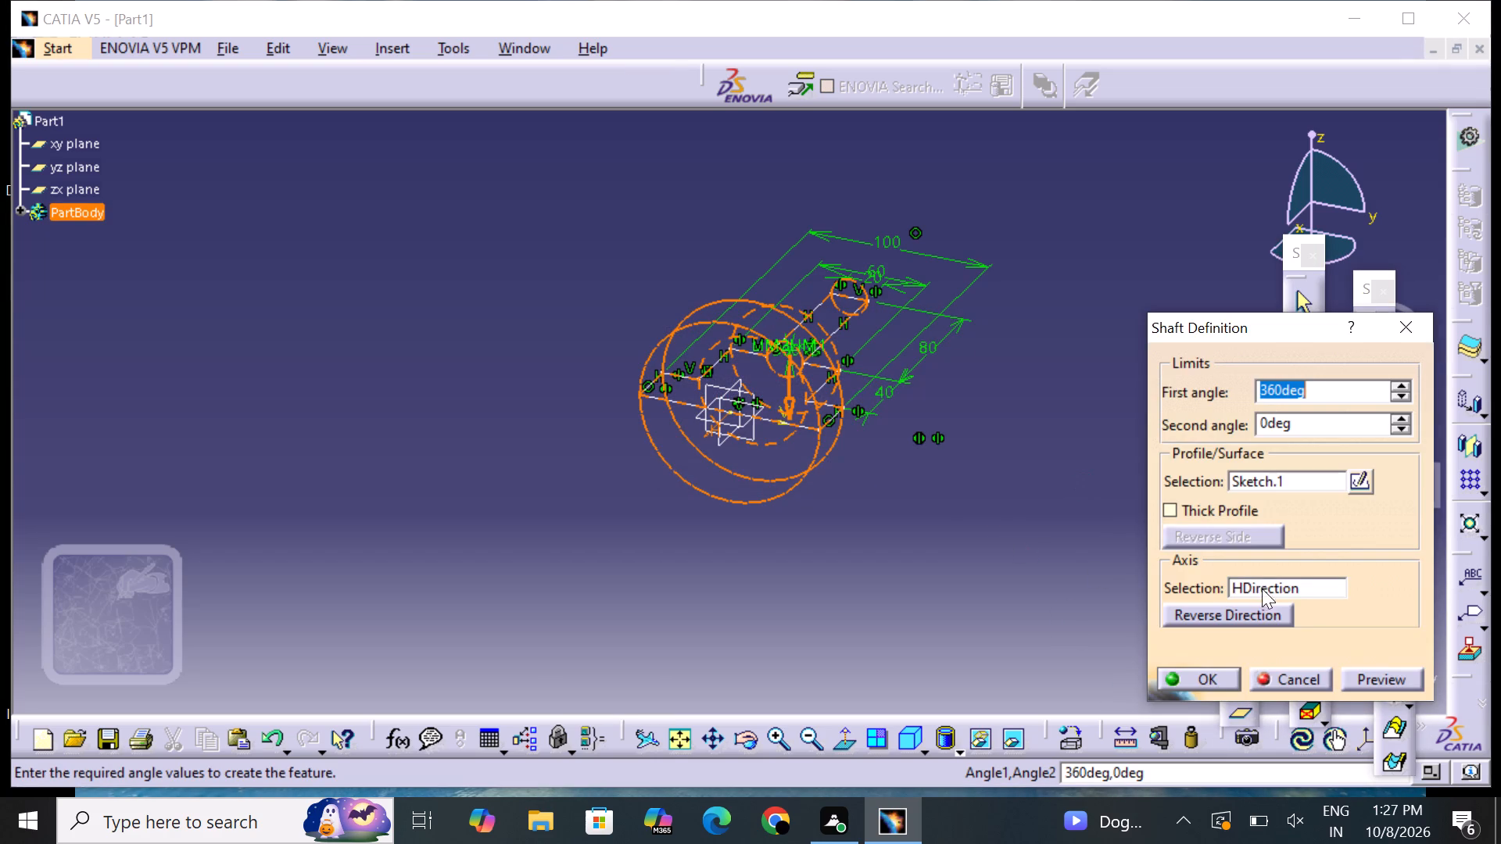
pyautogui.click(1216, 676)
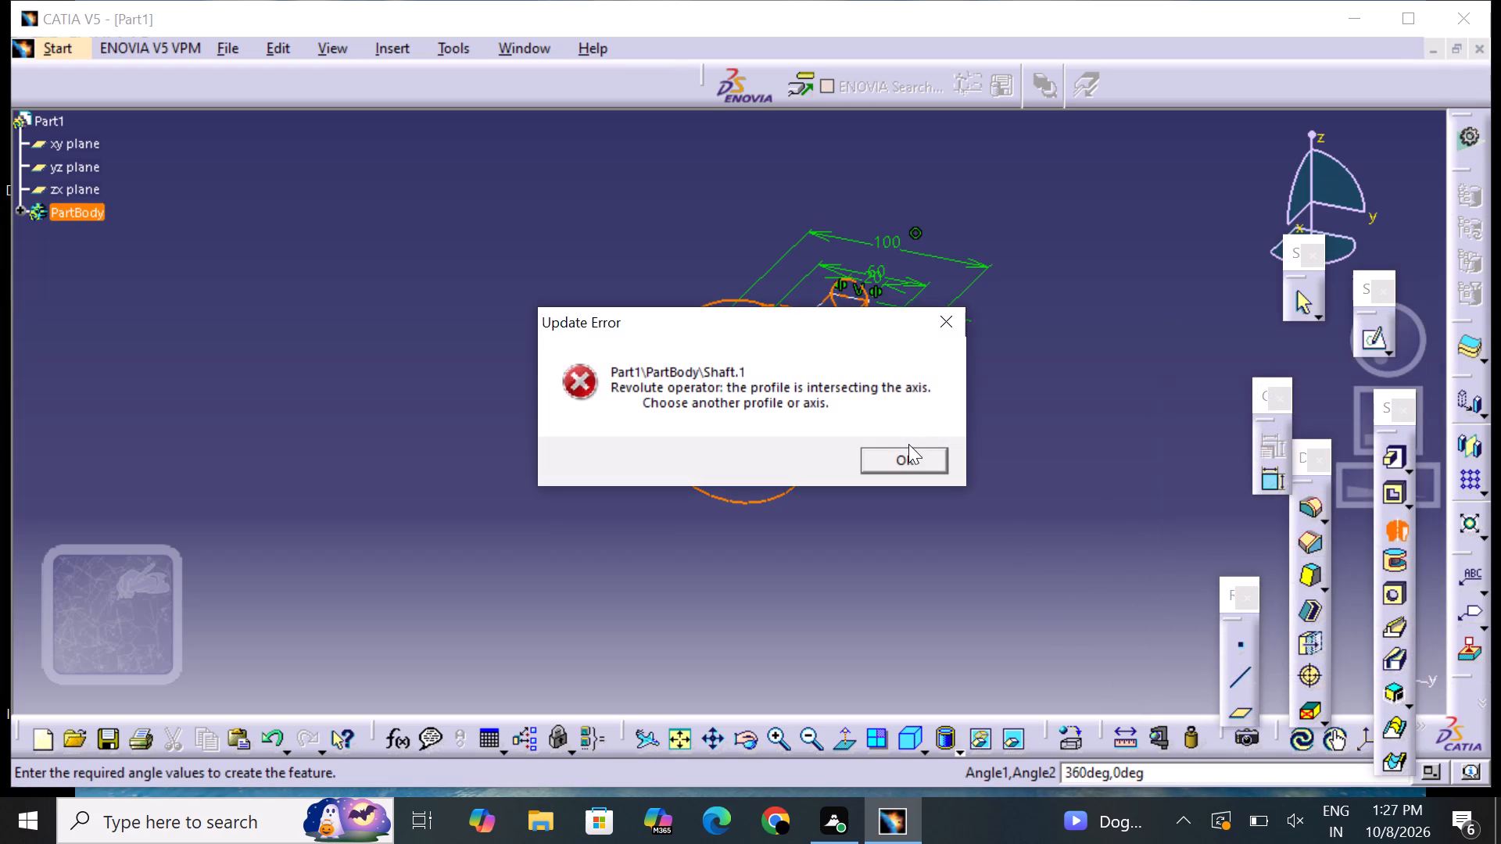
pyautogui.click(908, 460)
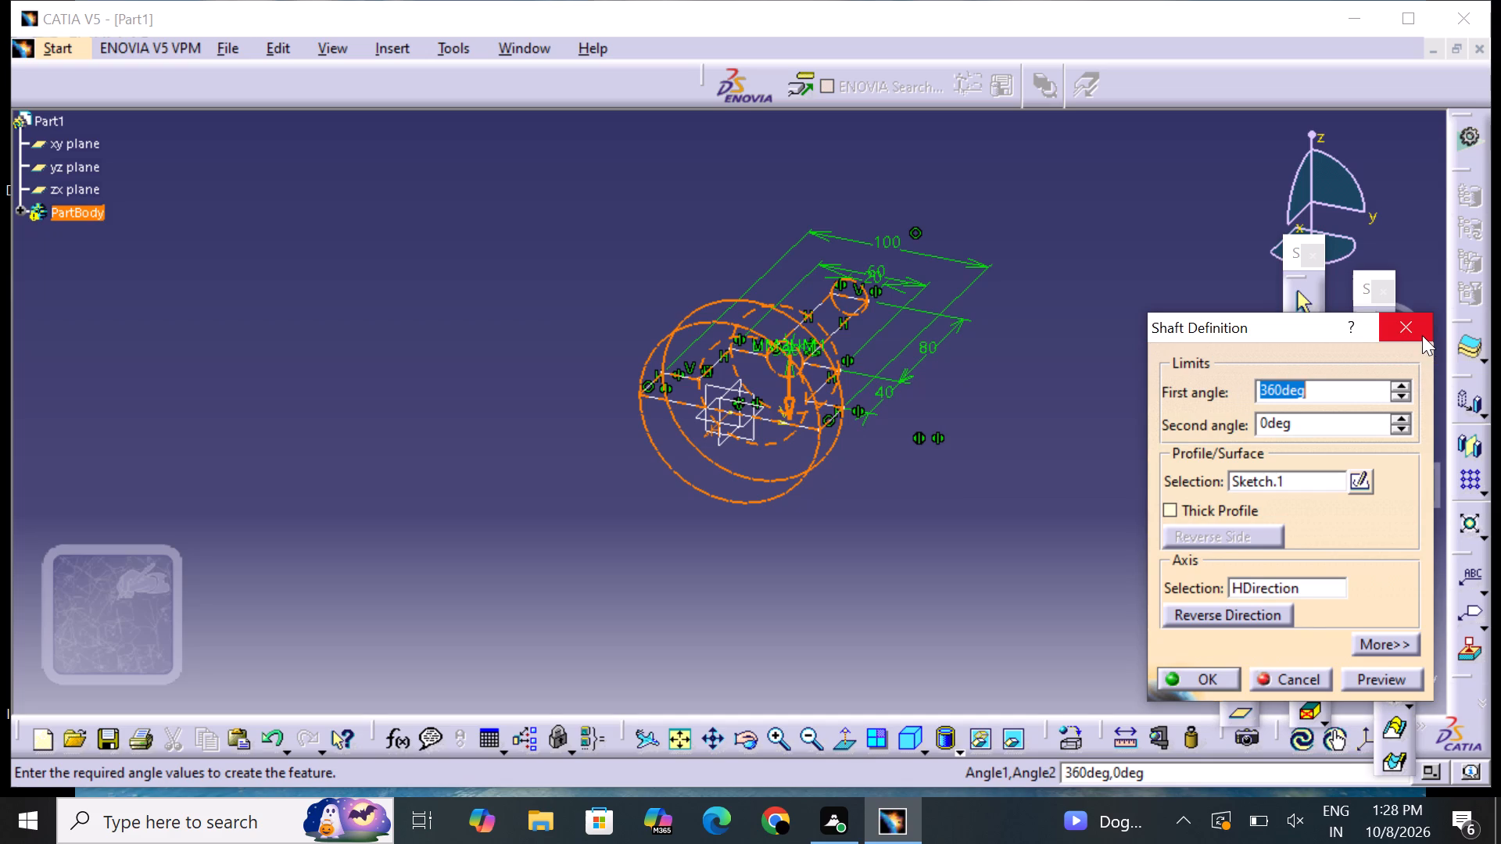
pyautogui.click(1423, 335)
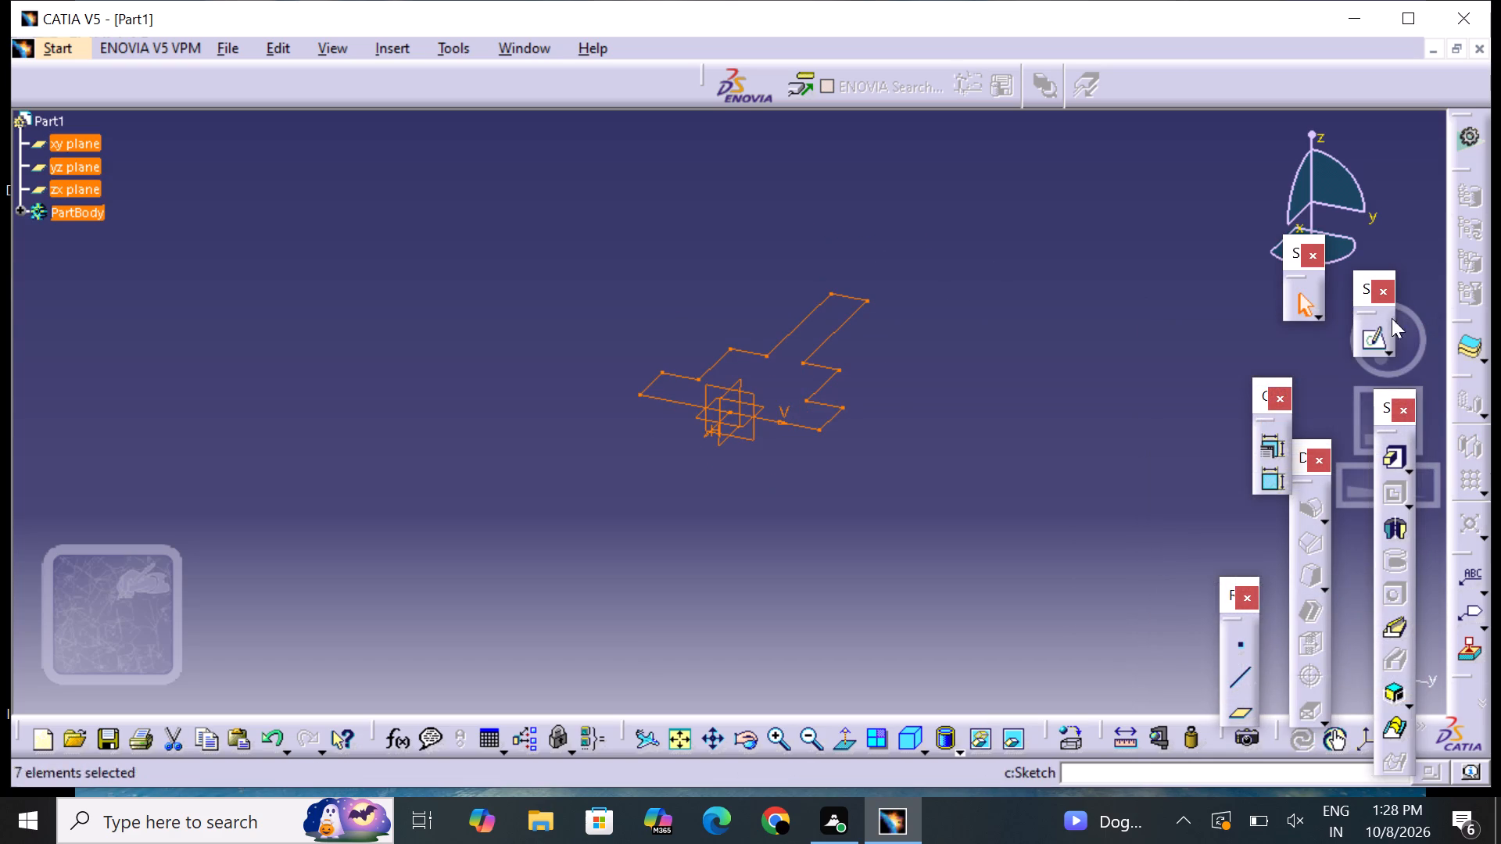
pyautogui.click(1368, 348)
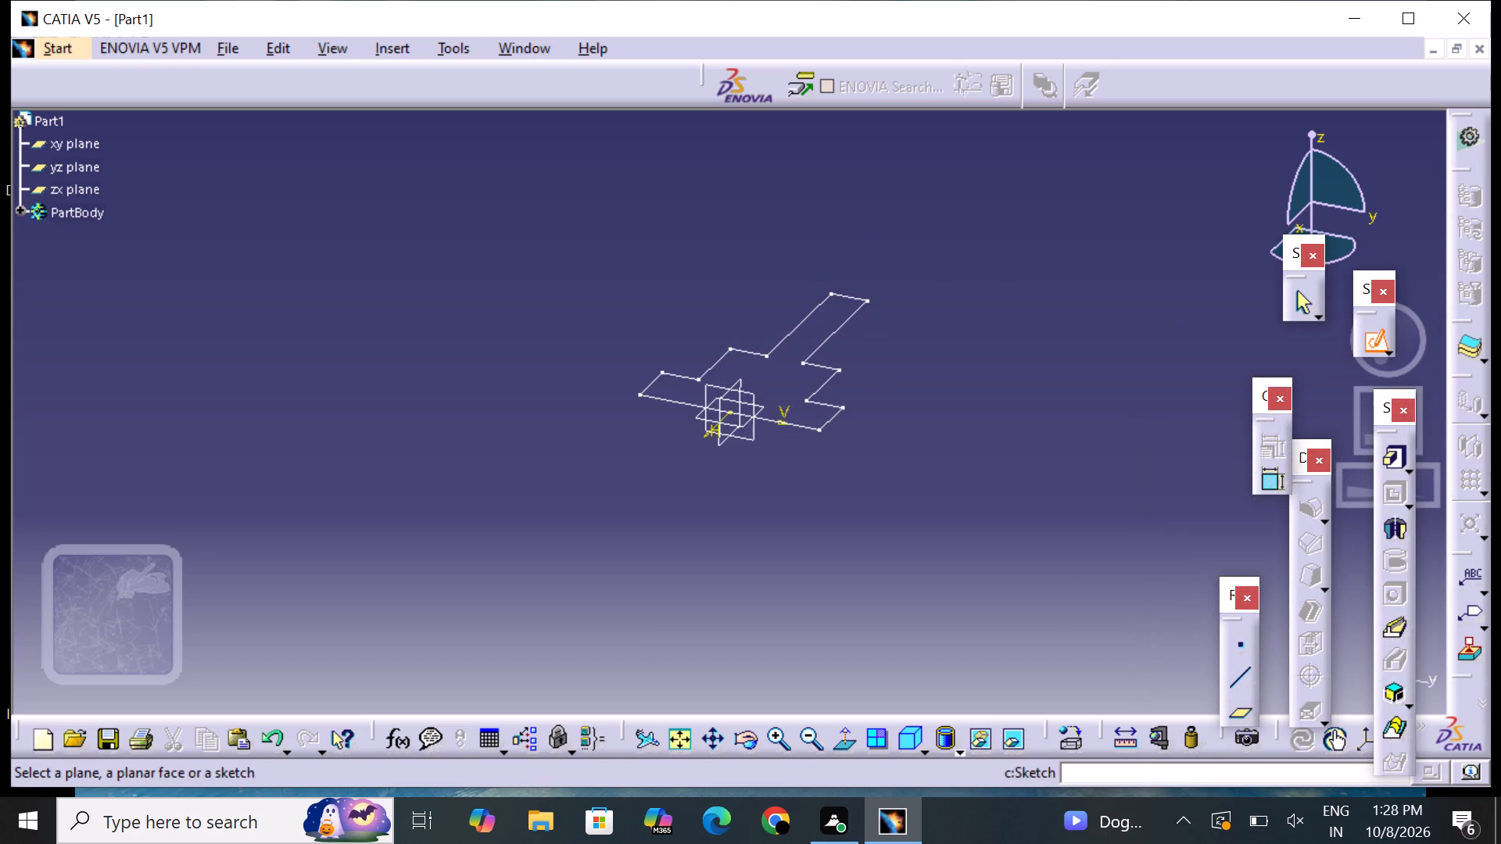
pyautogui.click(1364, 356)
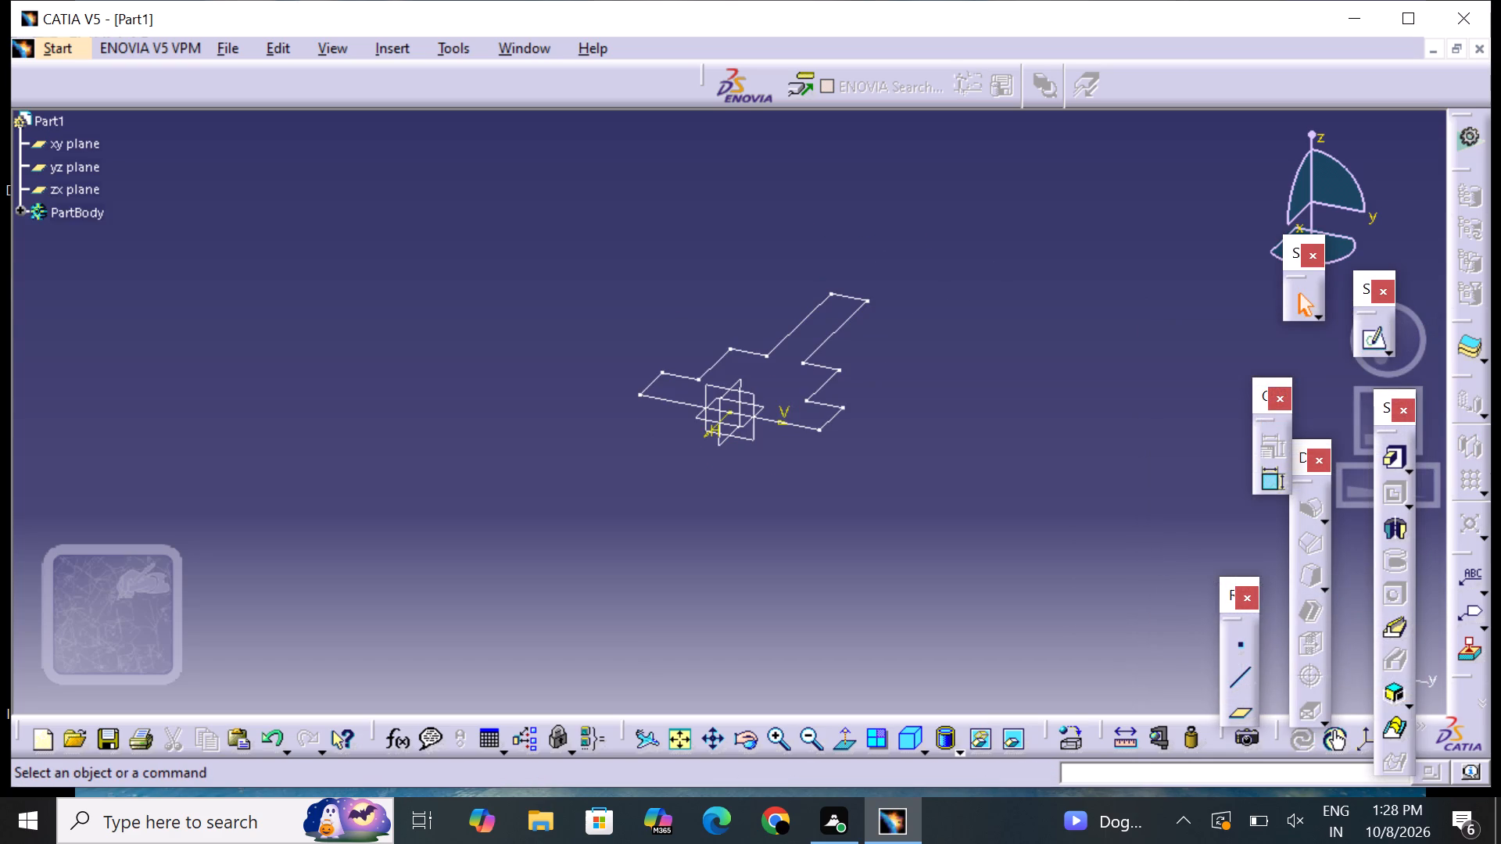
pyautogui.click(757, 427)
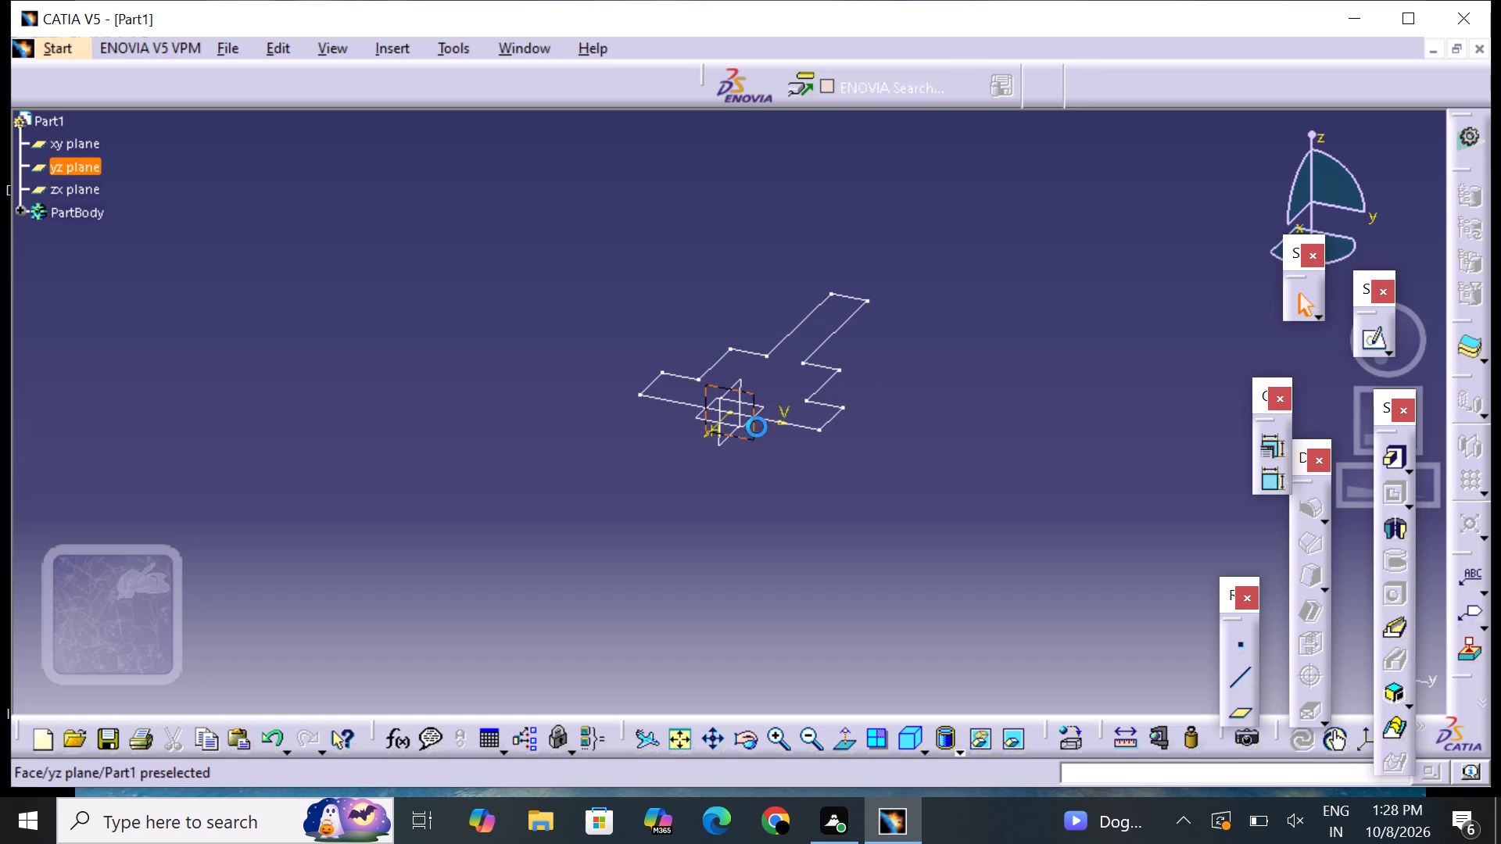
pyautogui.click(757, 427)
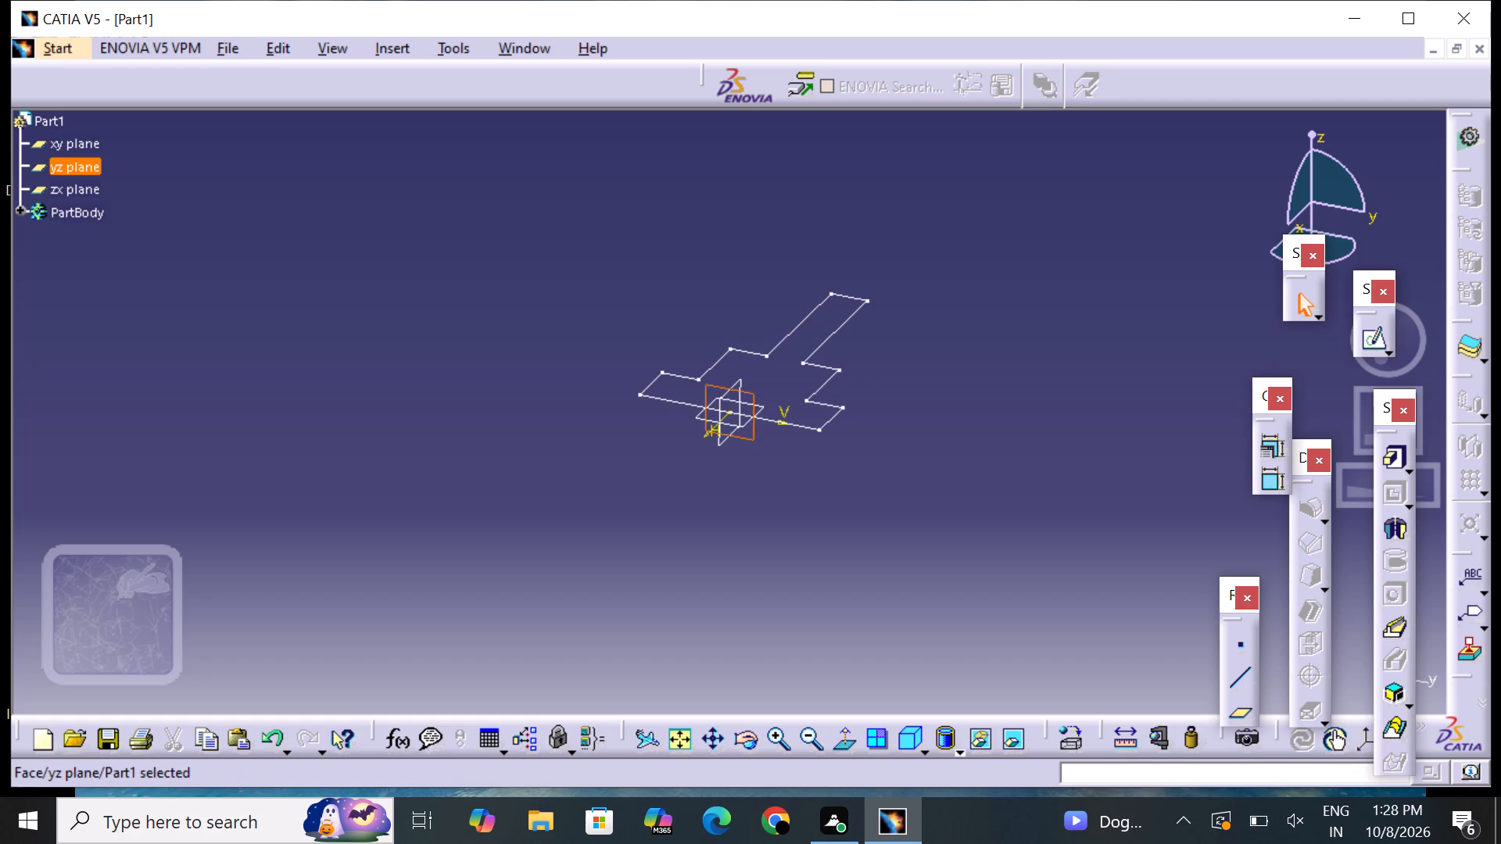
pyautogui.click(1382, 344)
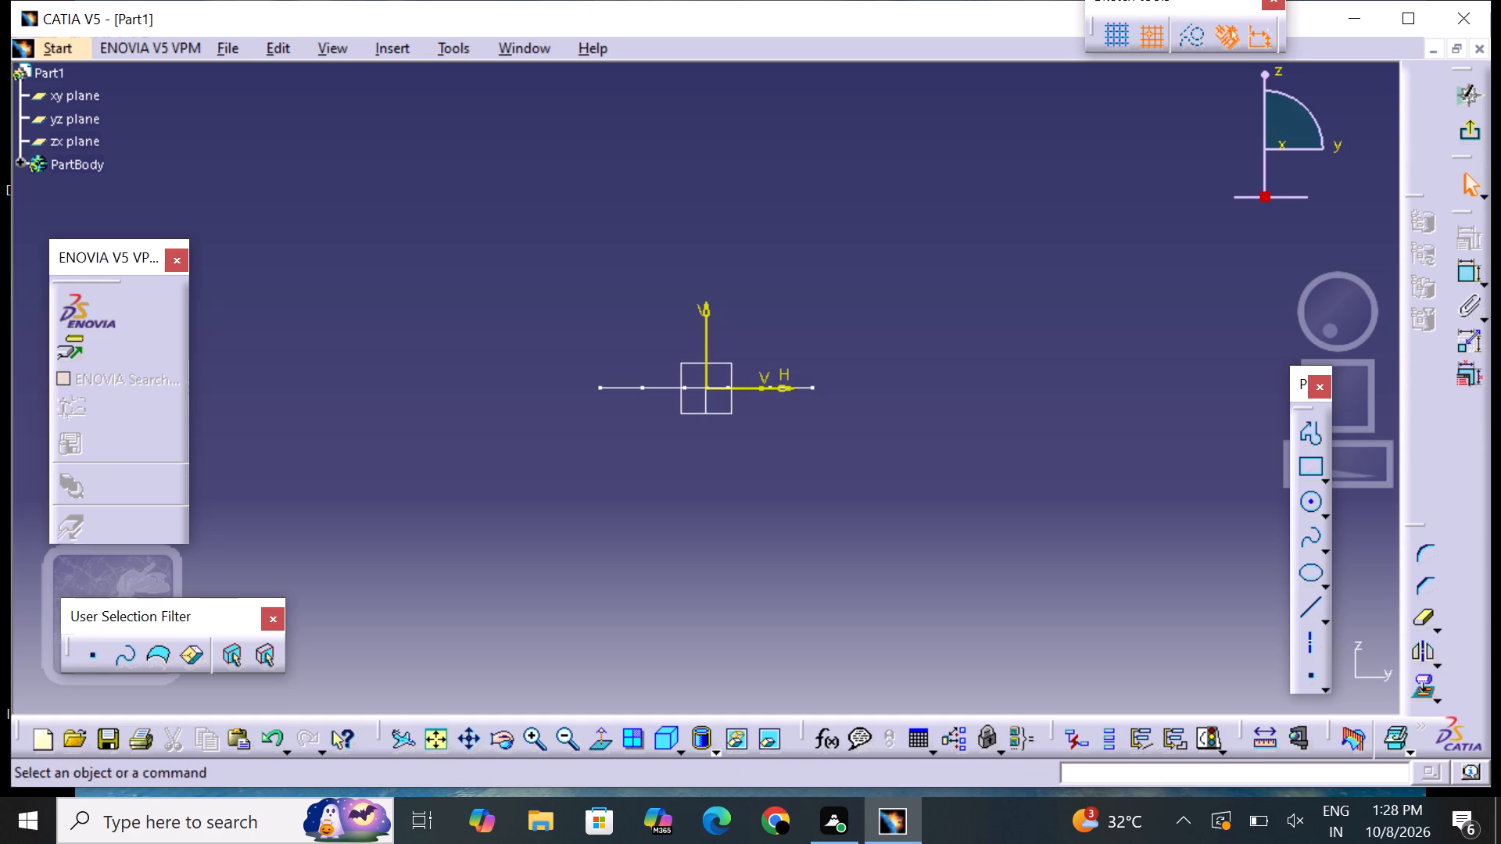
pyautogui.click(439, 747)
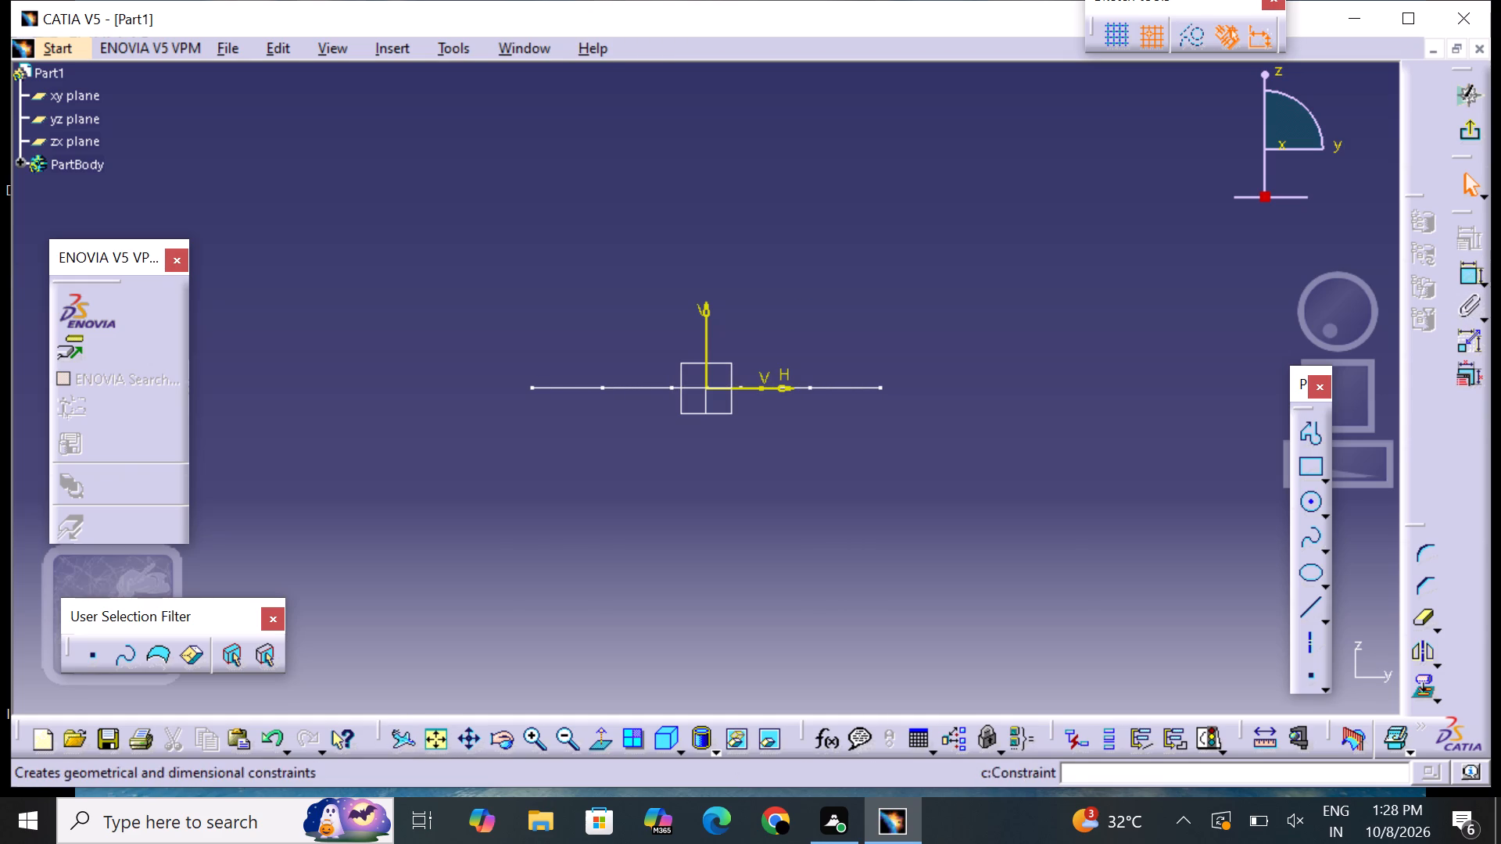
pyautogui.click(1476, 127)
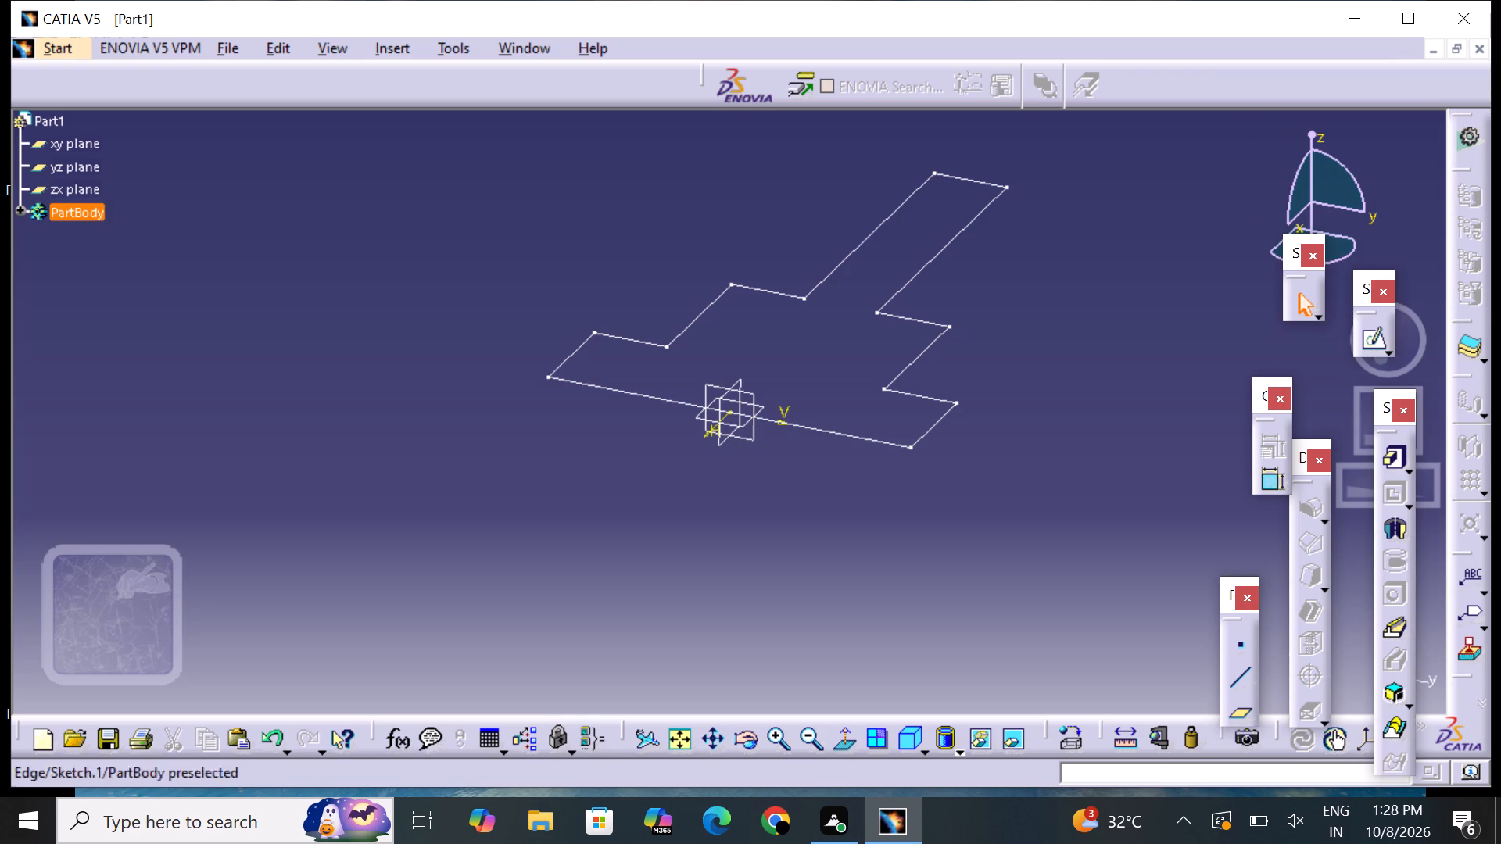
# Reopen the stepped profile sketch and delete the dashed vertical line (Line.52) running along the vertical axis.
pyautogui.click(1385, 339)
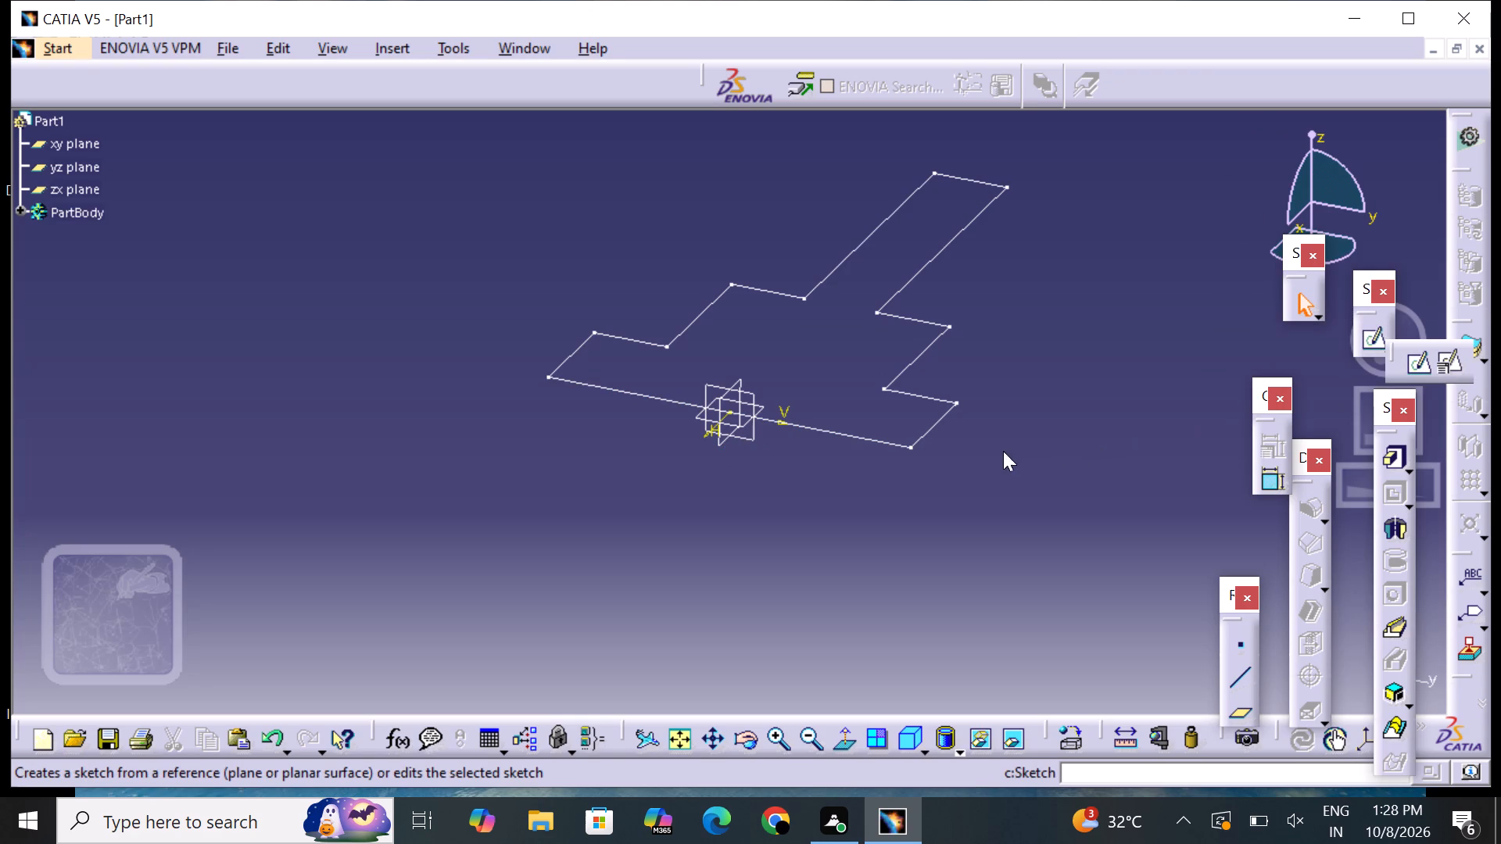
pyautogui.click(1412, 353)
pyautogui.click(833, 434)
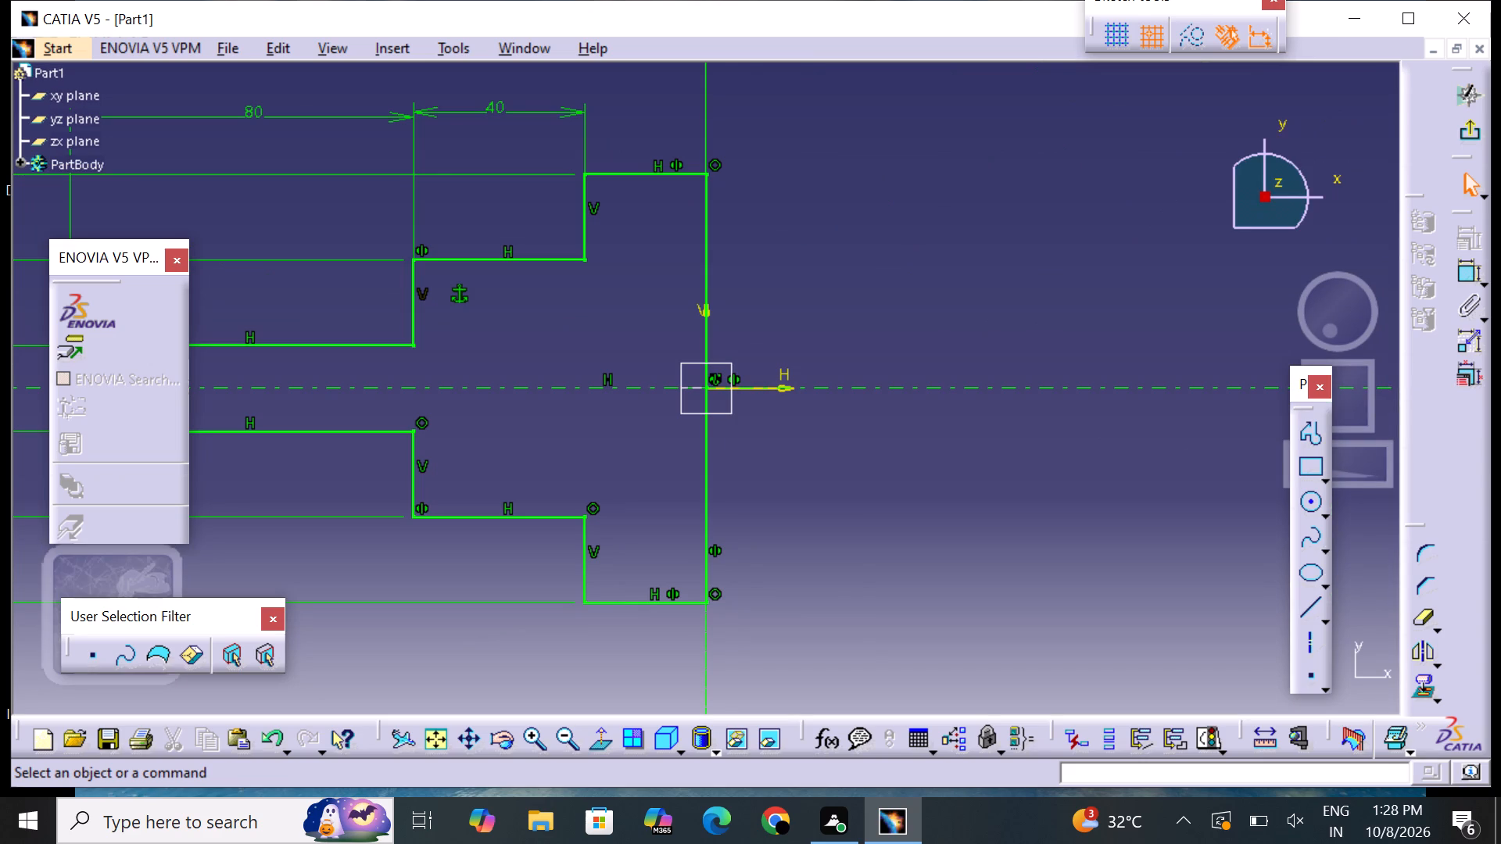
pyautogui.moveTo(897, 263); pyautogui.dragTo(1051, 330, button='middle')
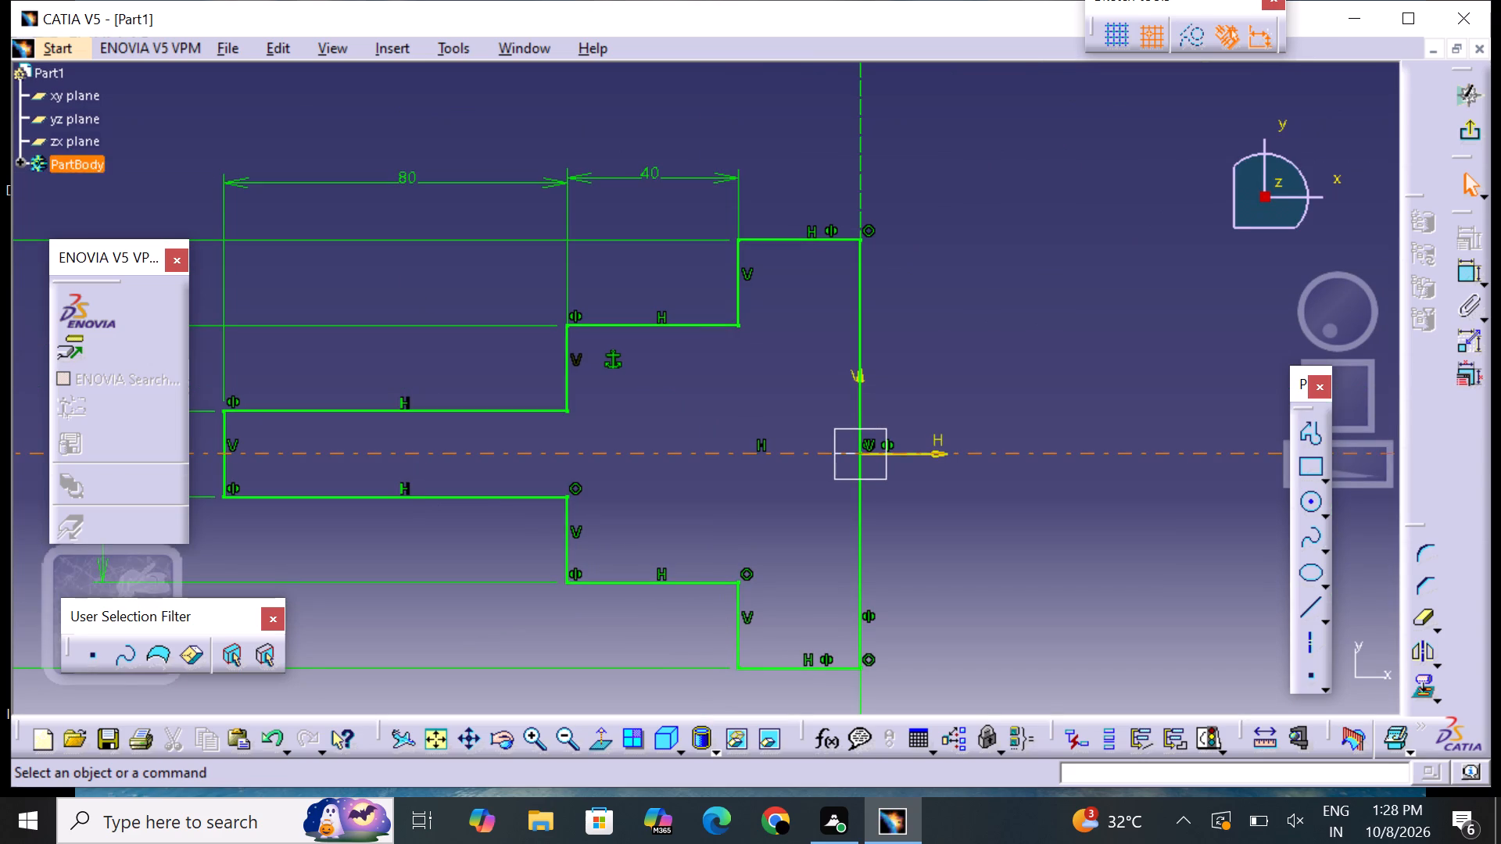
pyautogui.rightClick(861, 174)
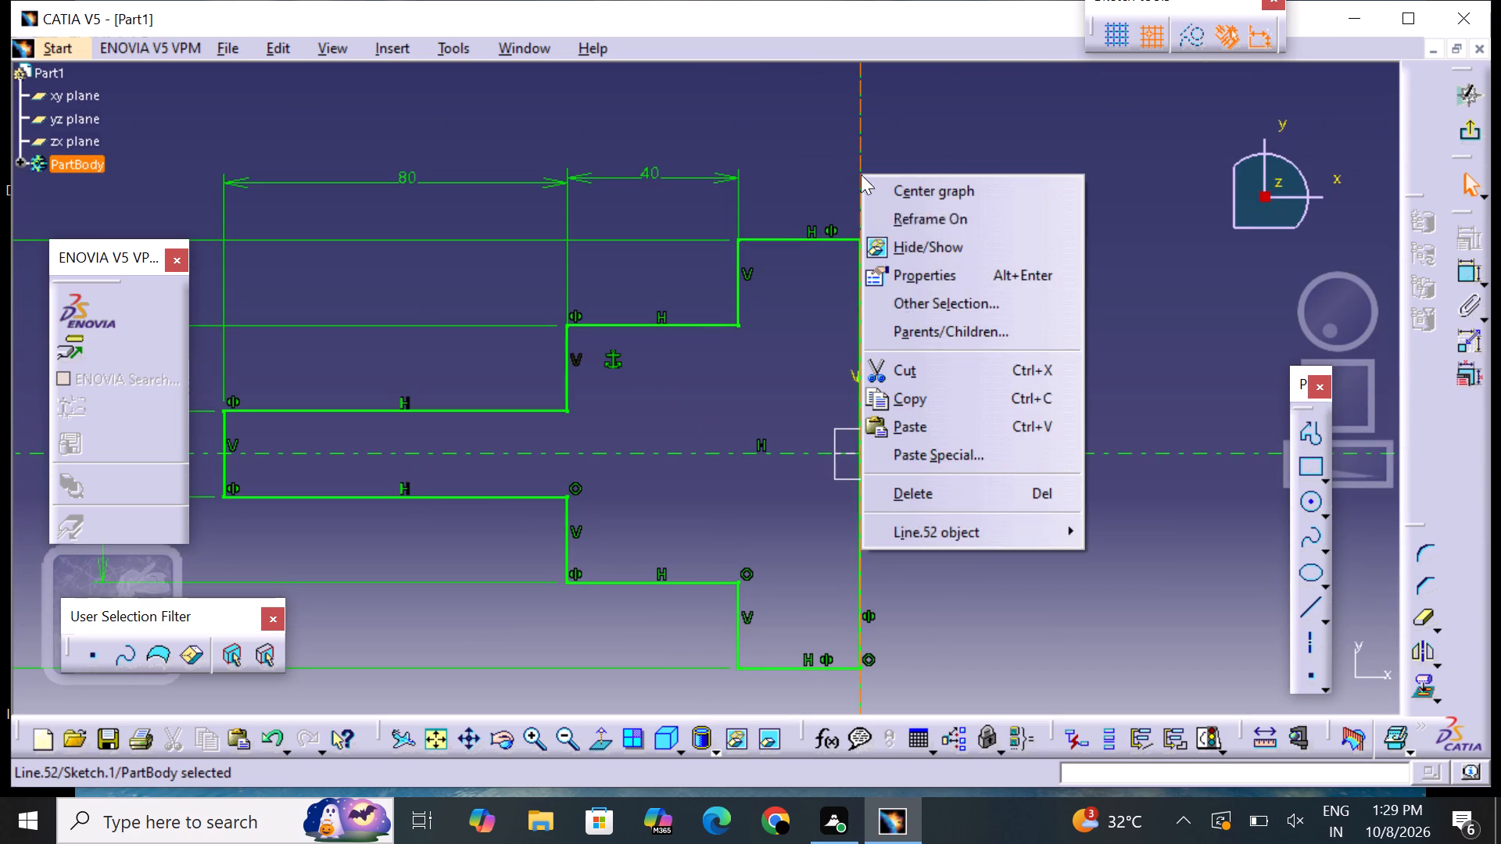
pyautogui.click(976, 504)
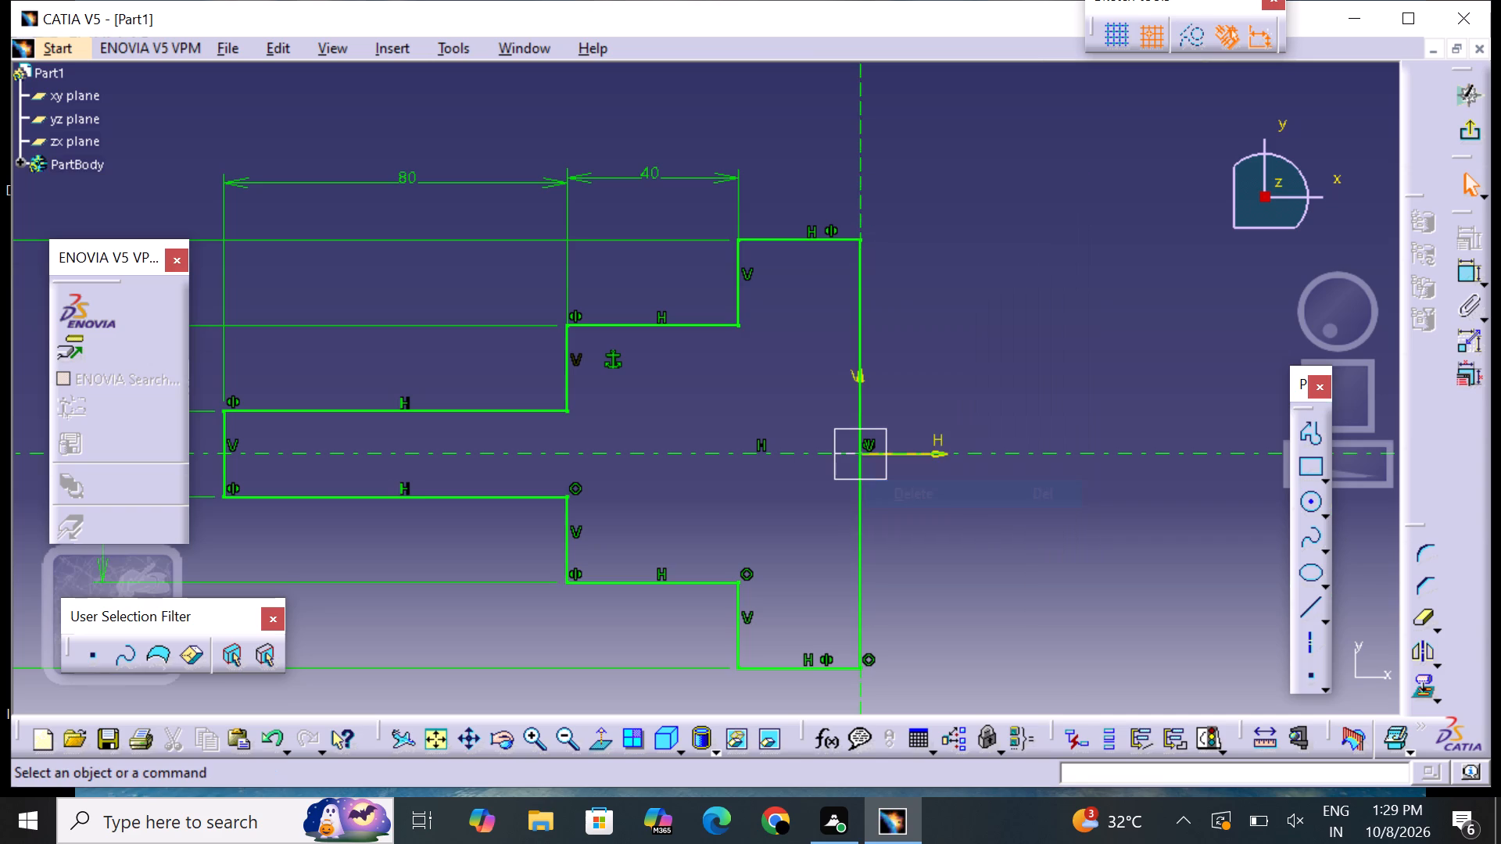
# Hide the dashed vertical line (Line.28) running along the profile's vertical axis and exit the sketch.
pyautogui.moveTo(854, 193); pyautogui.dragTo(859, 212, button='right')
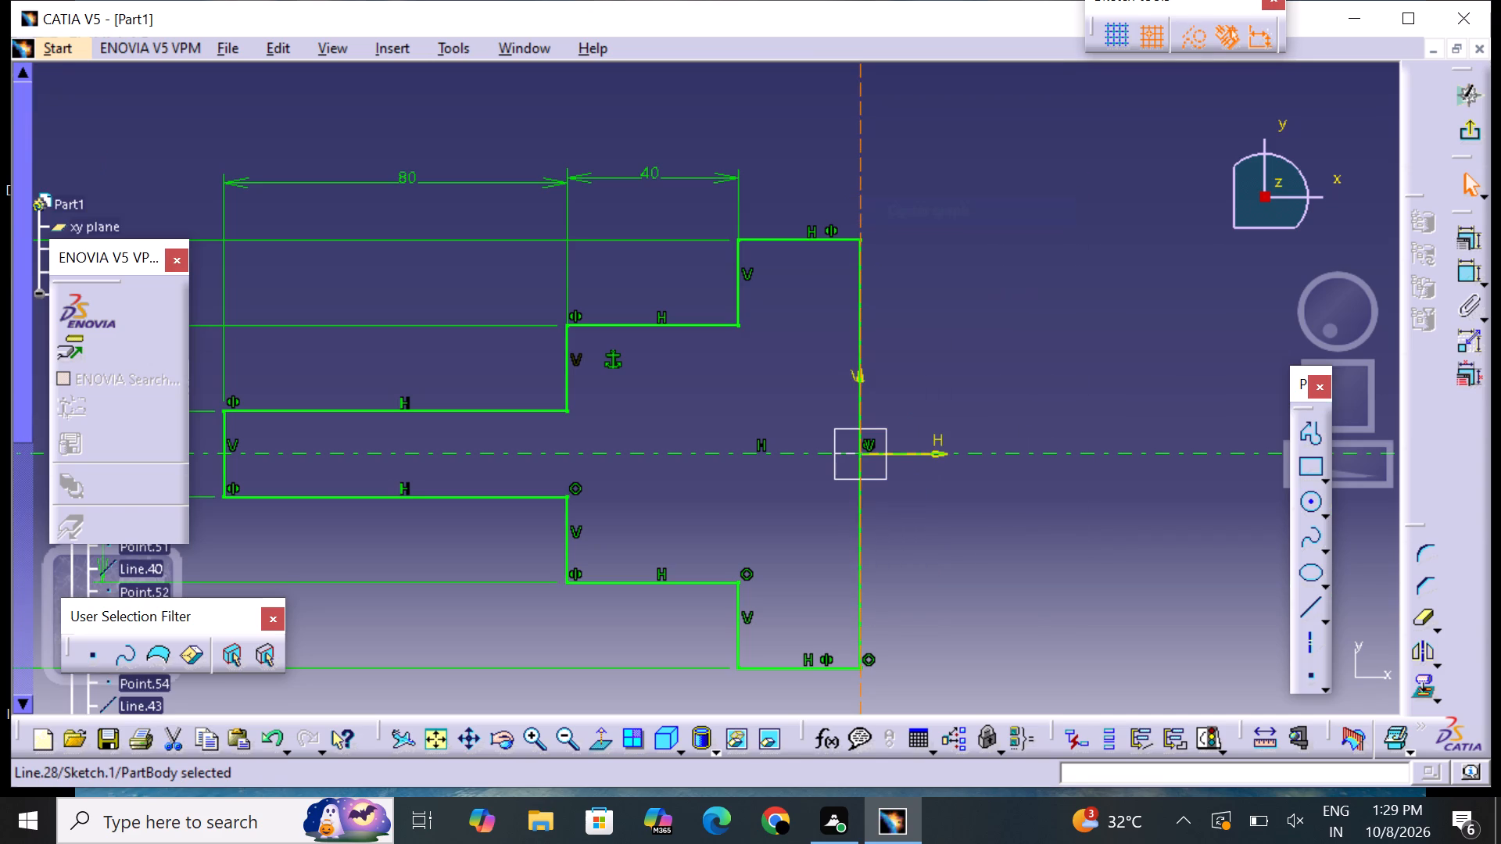
pyautogui.click(1035, 363)
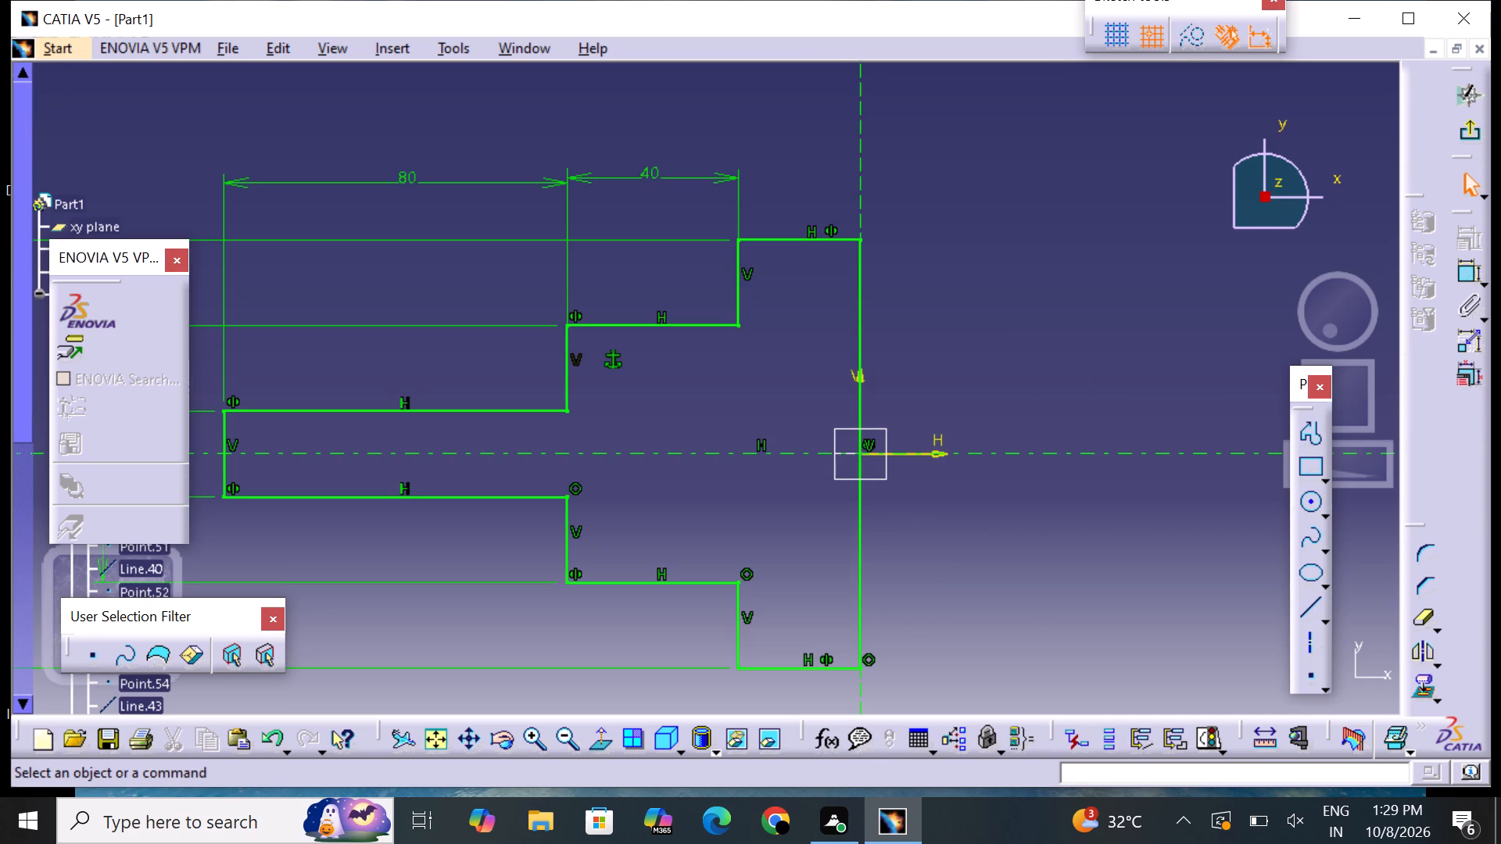
pyautogui.rightClick(863, 185)
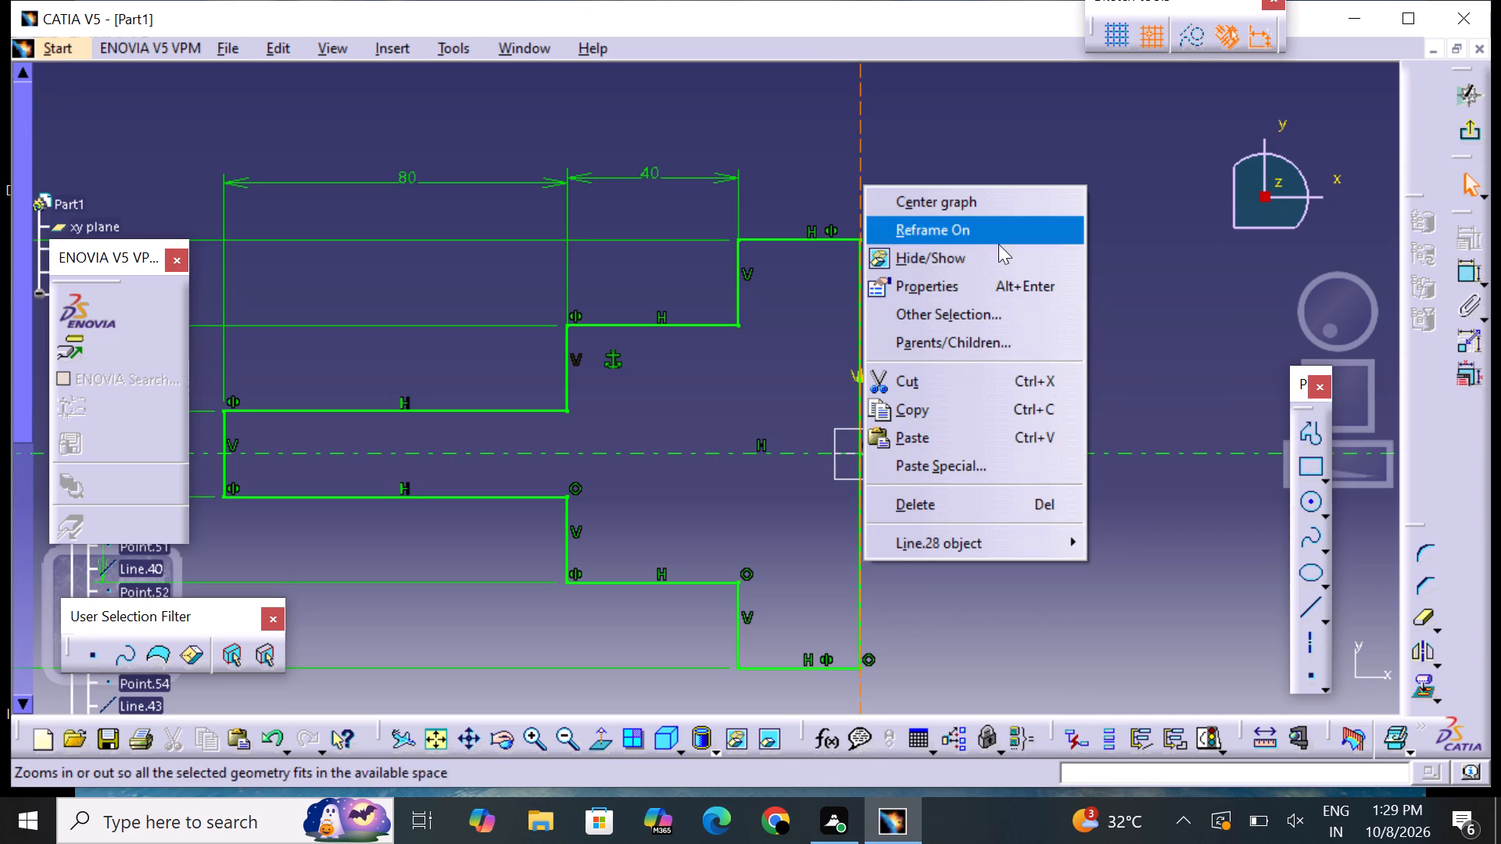
pyautogui.click(973, 255)
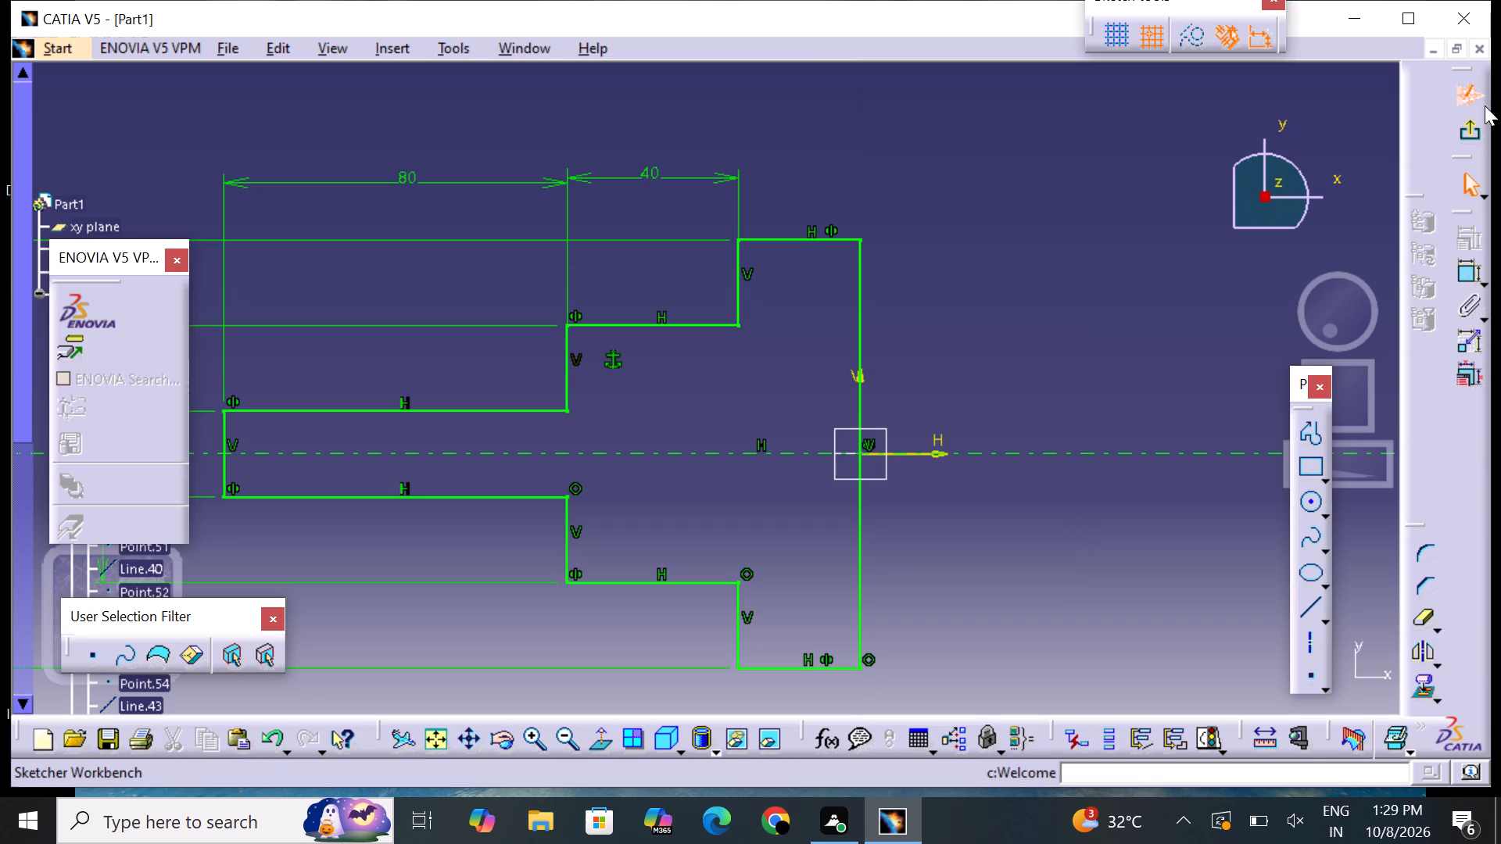
pyautogui.click(1468, 130)
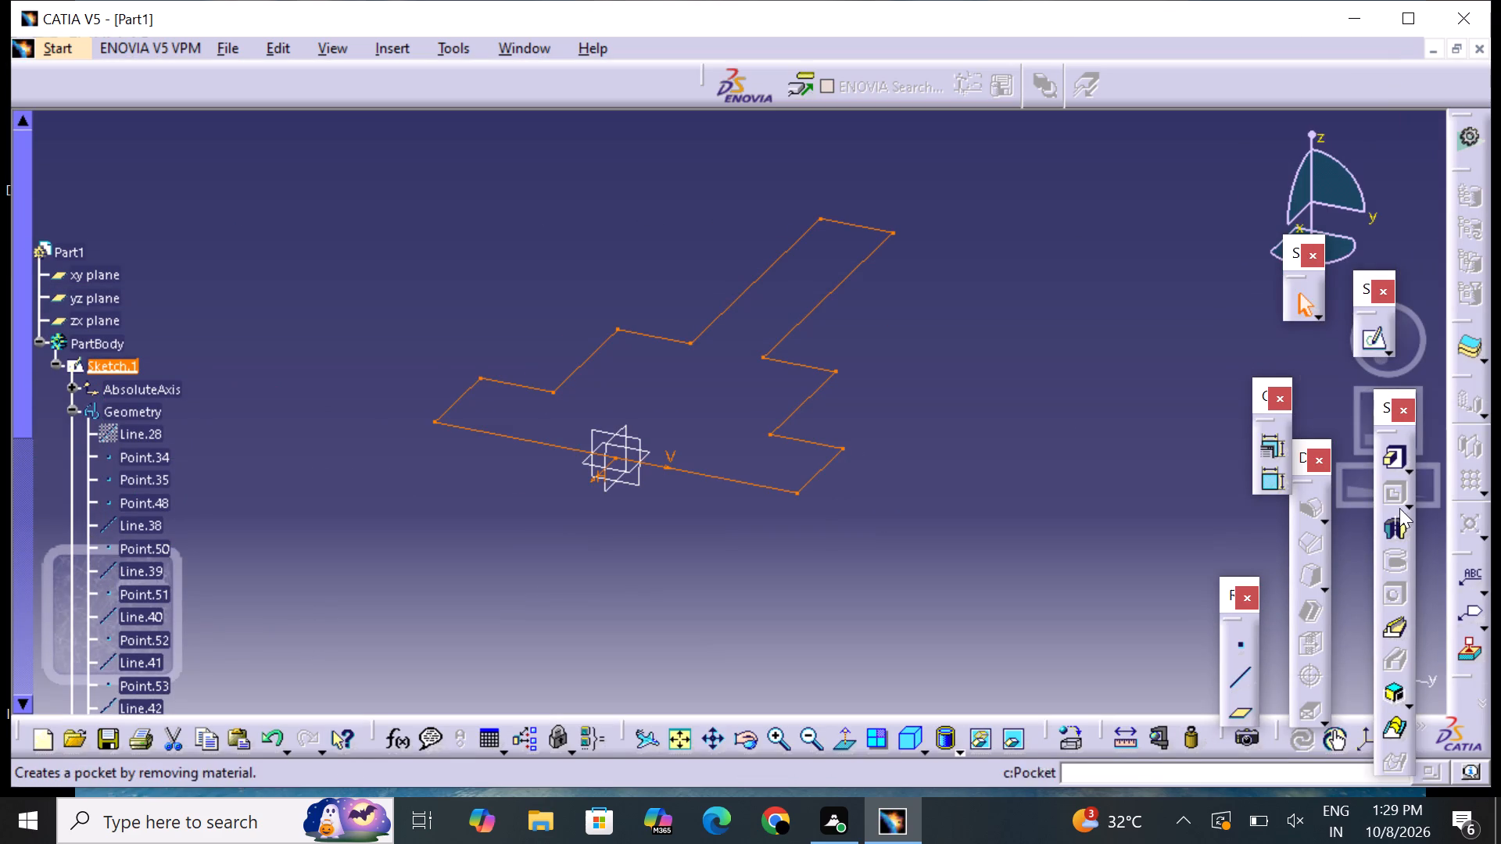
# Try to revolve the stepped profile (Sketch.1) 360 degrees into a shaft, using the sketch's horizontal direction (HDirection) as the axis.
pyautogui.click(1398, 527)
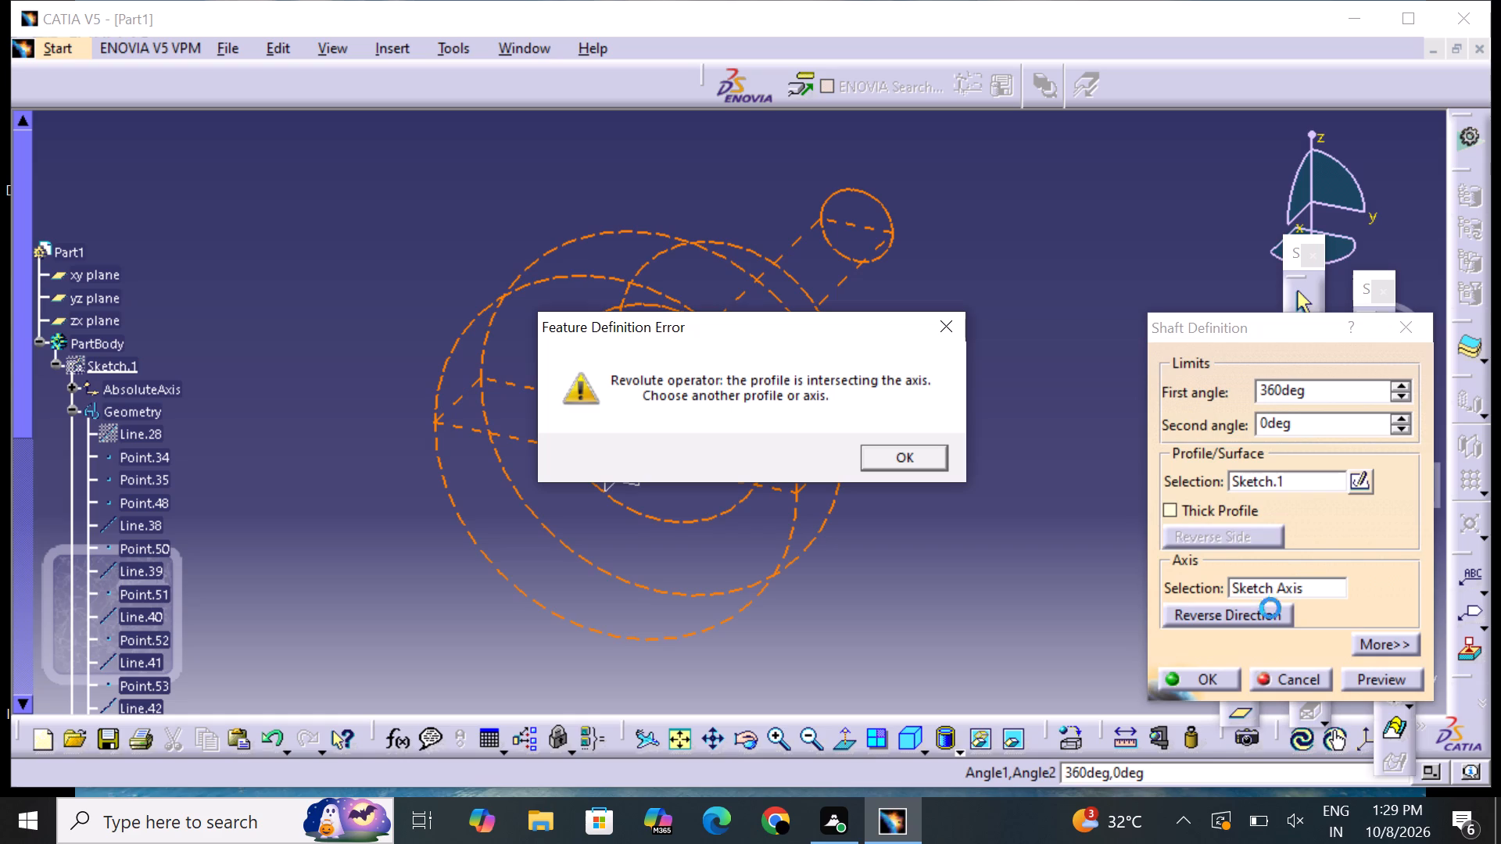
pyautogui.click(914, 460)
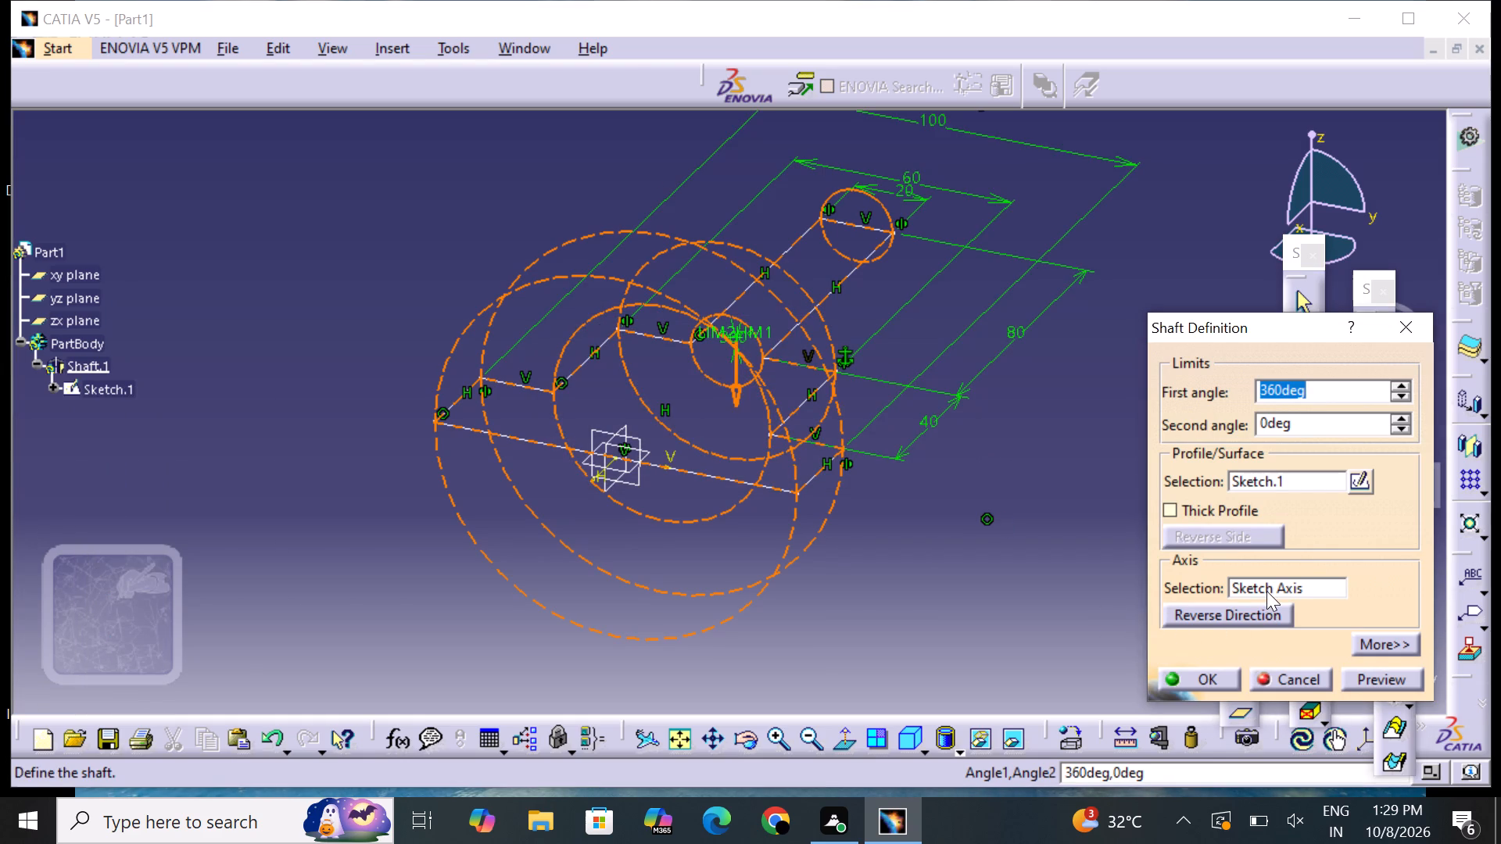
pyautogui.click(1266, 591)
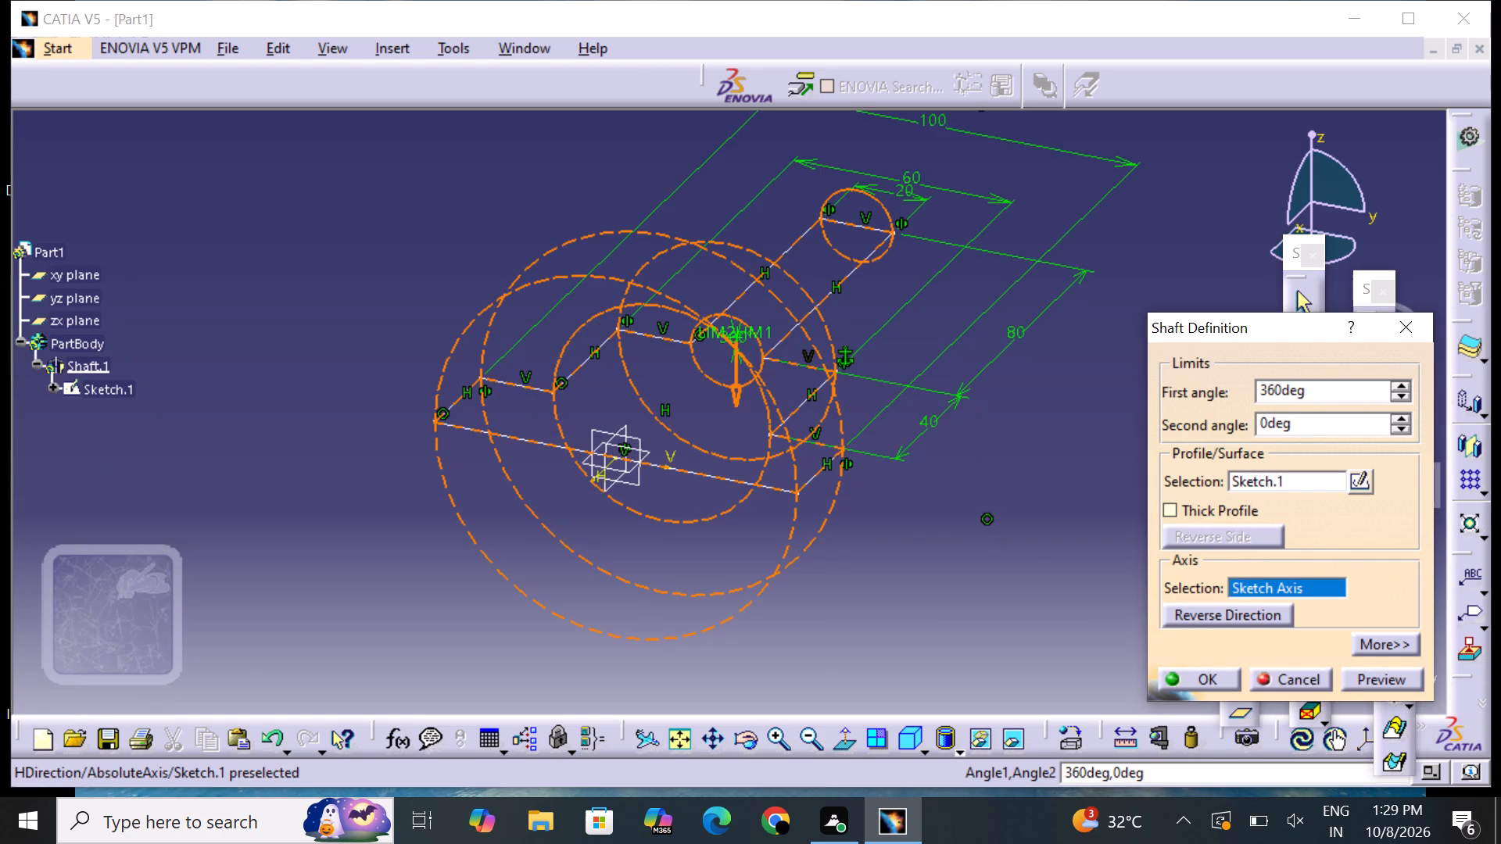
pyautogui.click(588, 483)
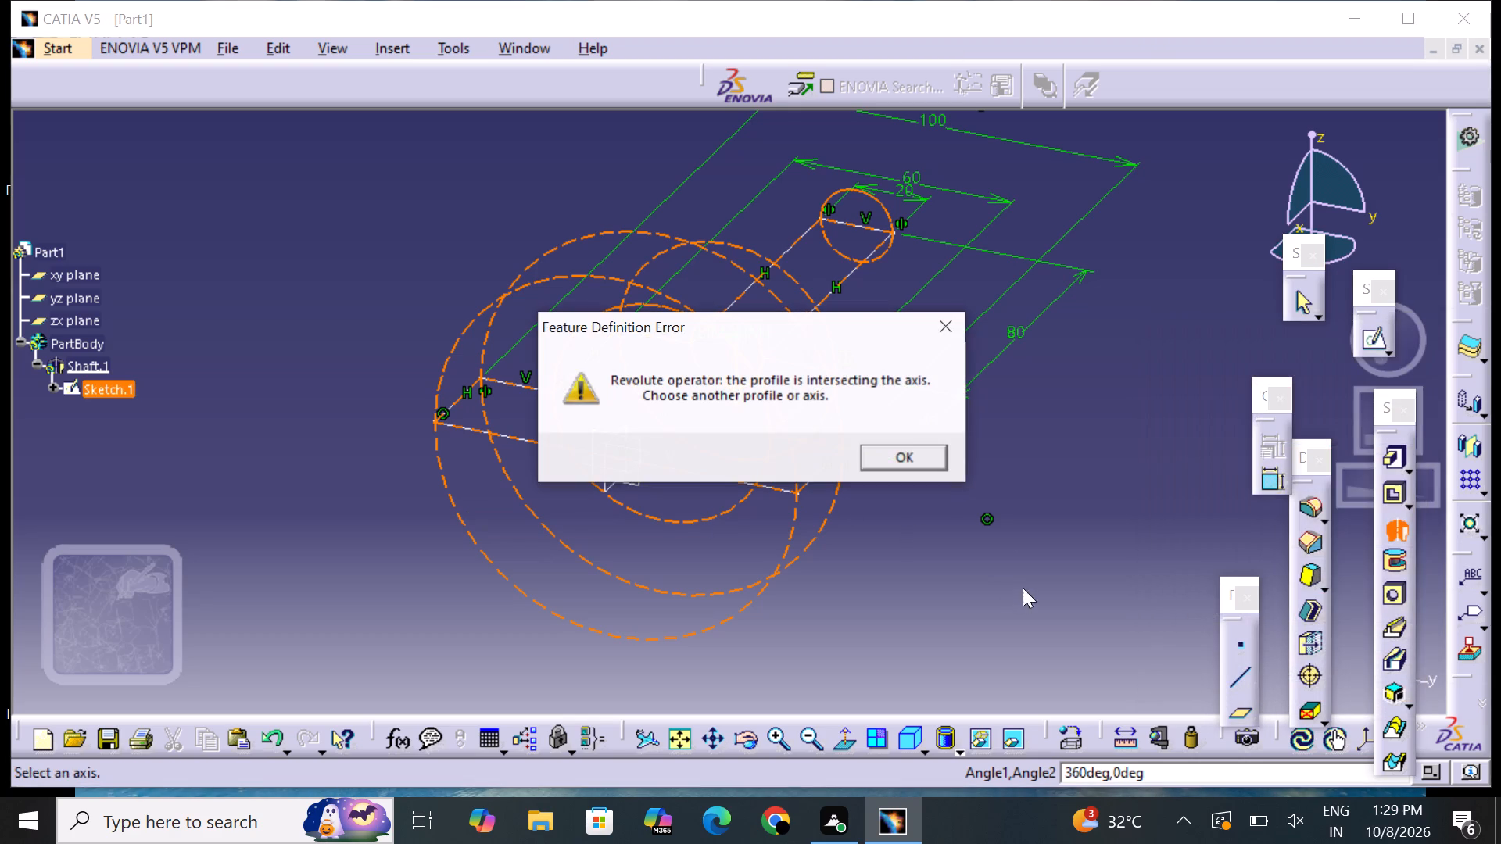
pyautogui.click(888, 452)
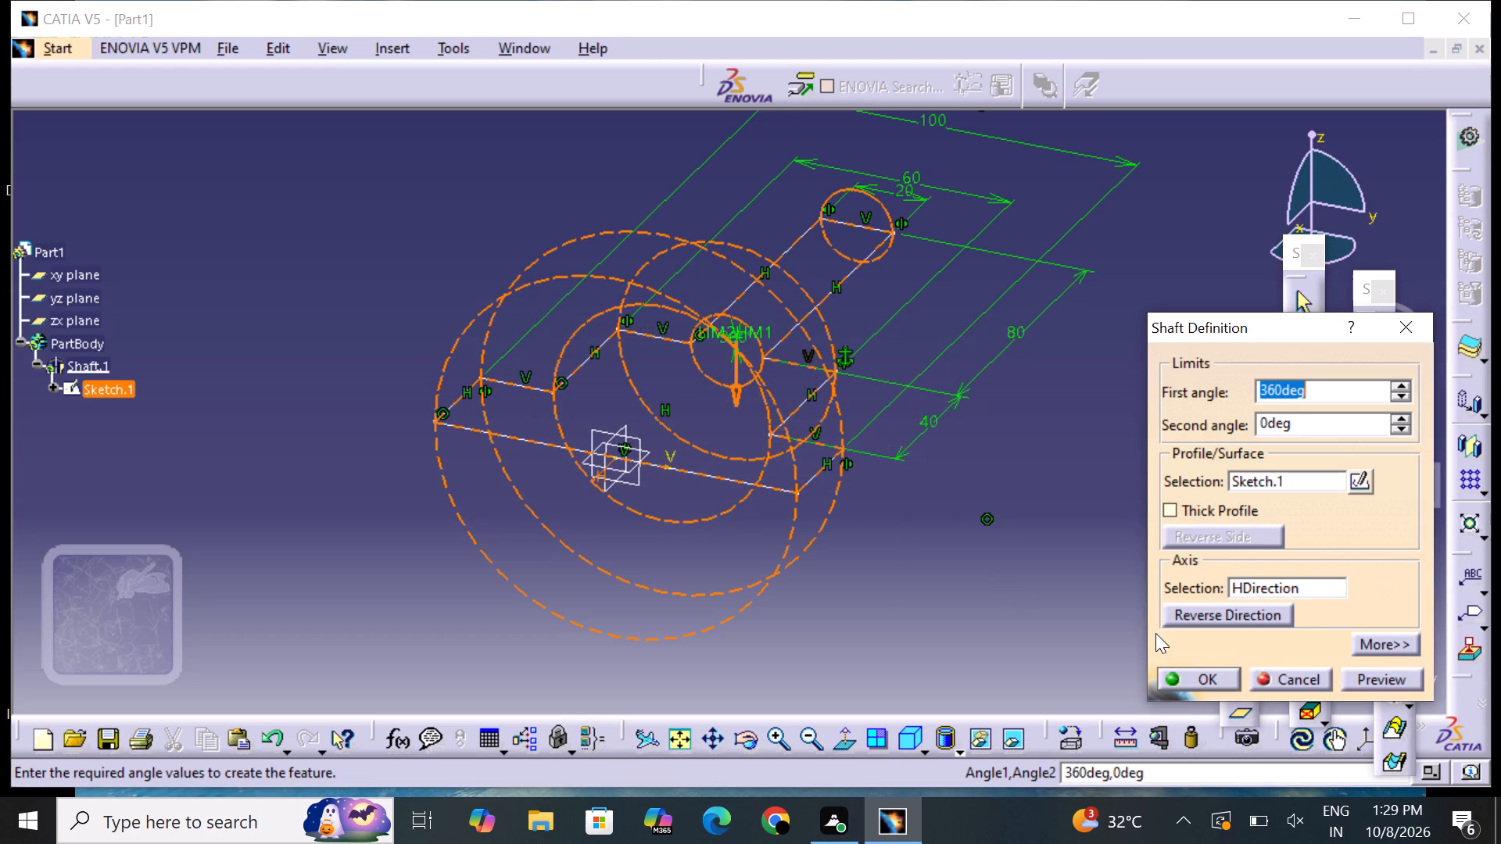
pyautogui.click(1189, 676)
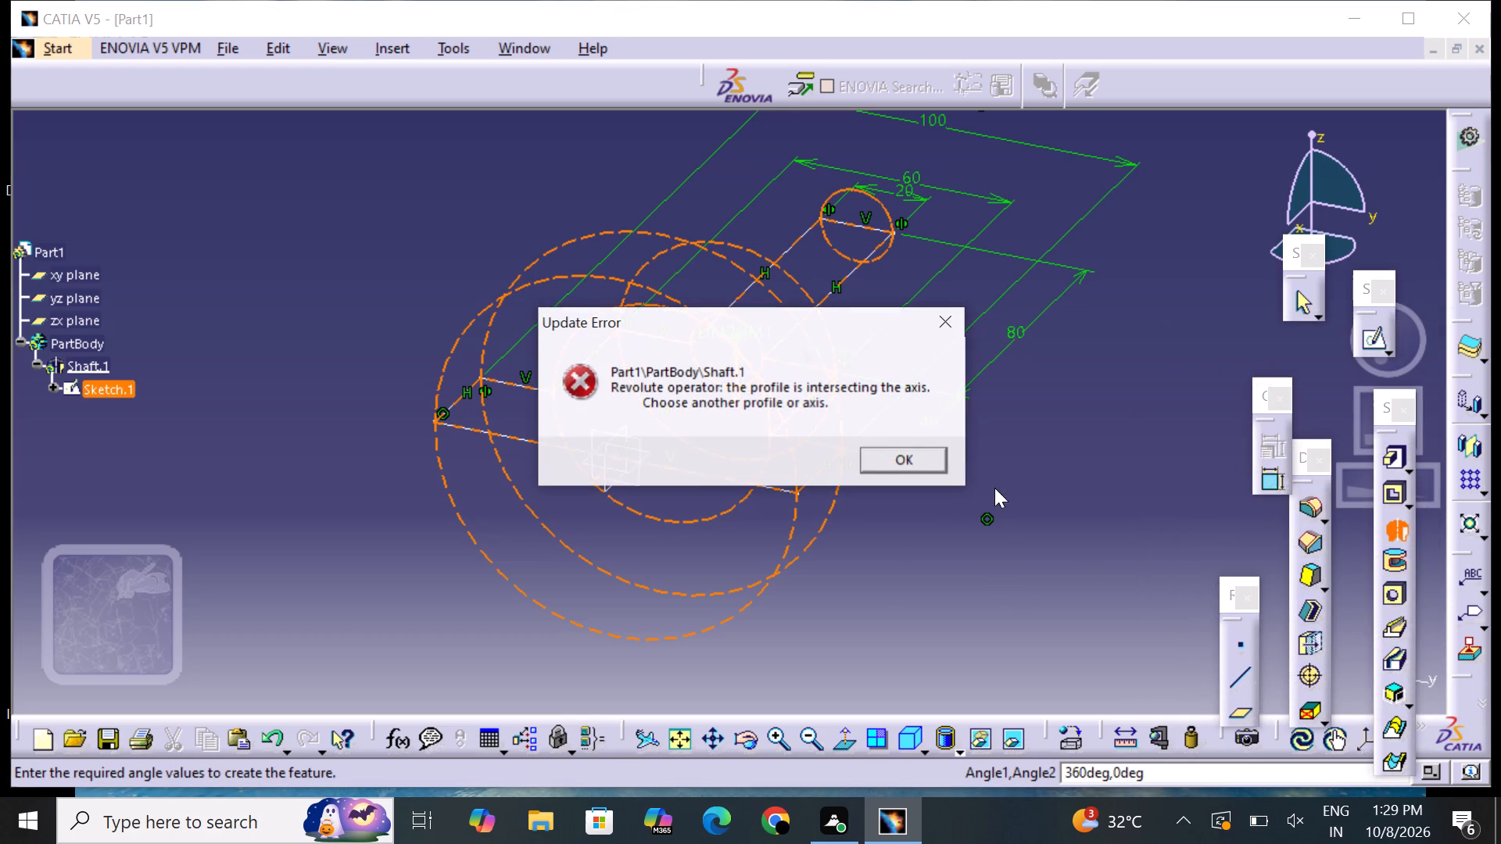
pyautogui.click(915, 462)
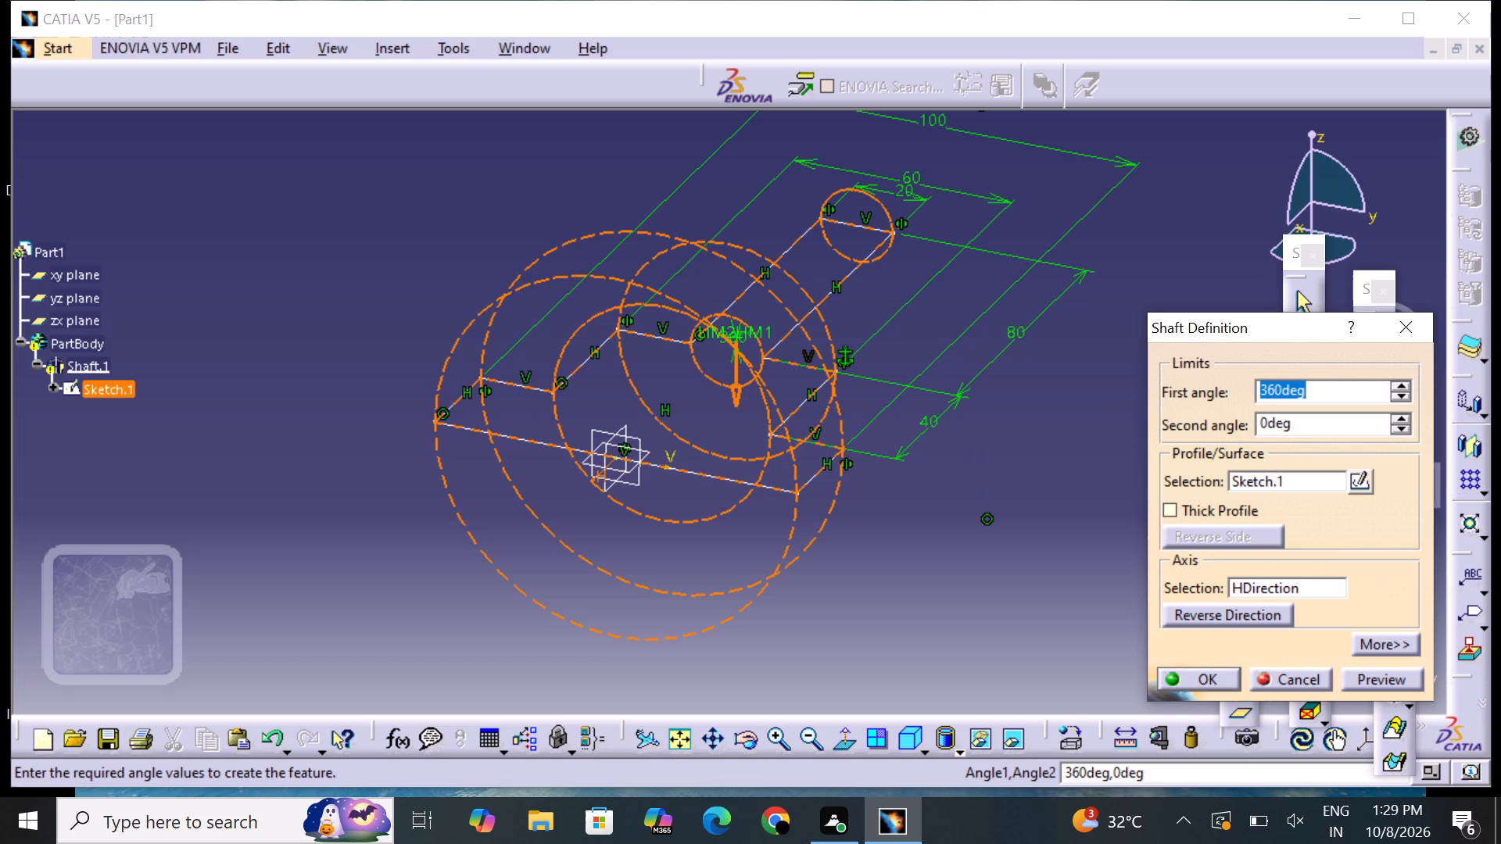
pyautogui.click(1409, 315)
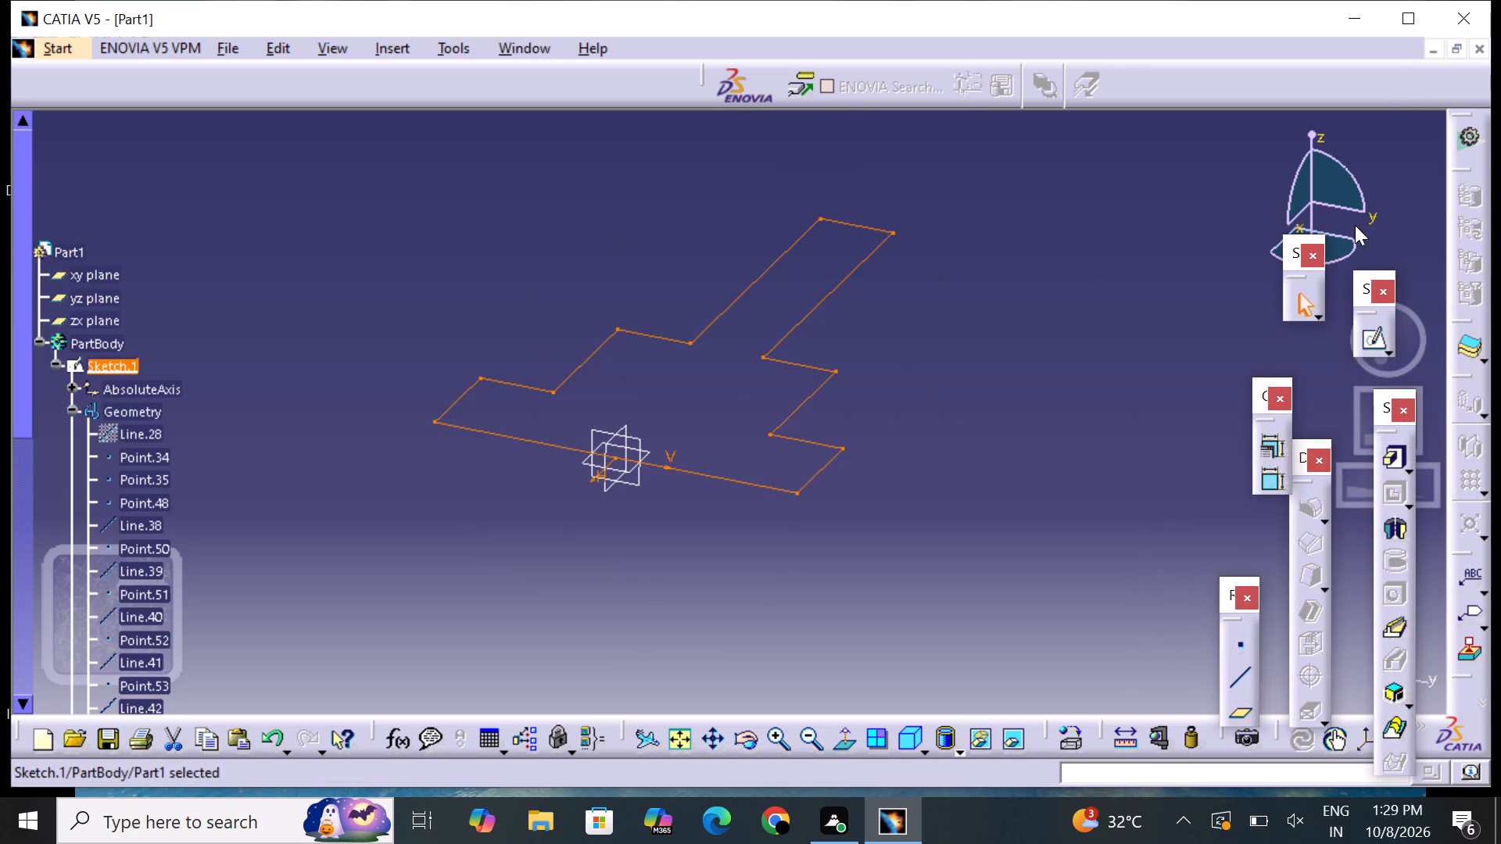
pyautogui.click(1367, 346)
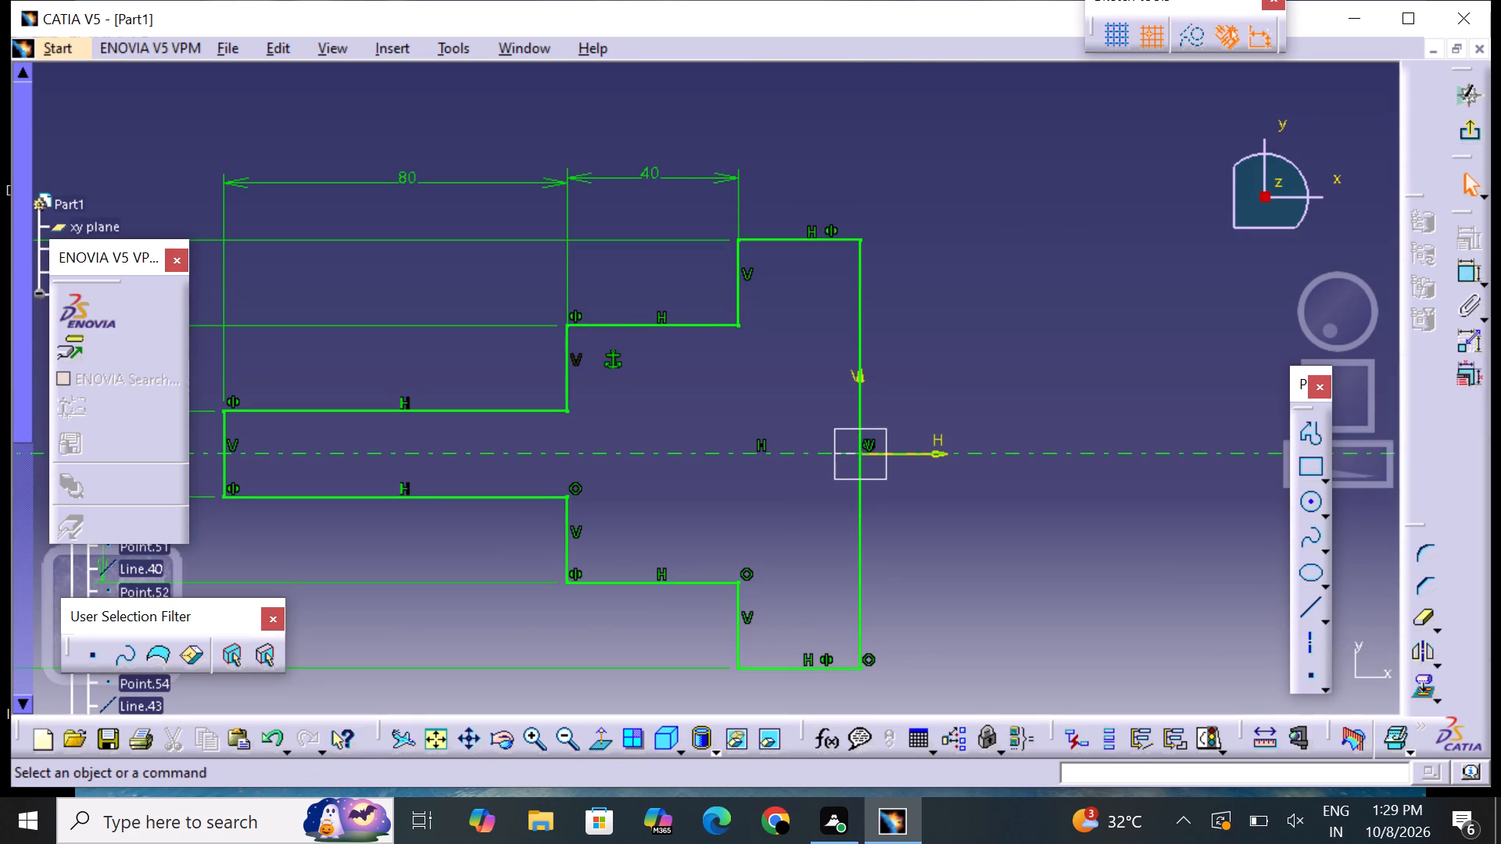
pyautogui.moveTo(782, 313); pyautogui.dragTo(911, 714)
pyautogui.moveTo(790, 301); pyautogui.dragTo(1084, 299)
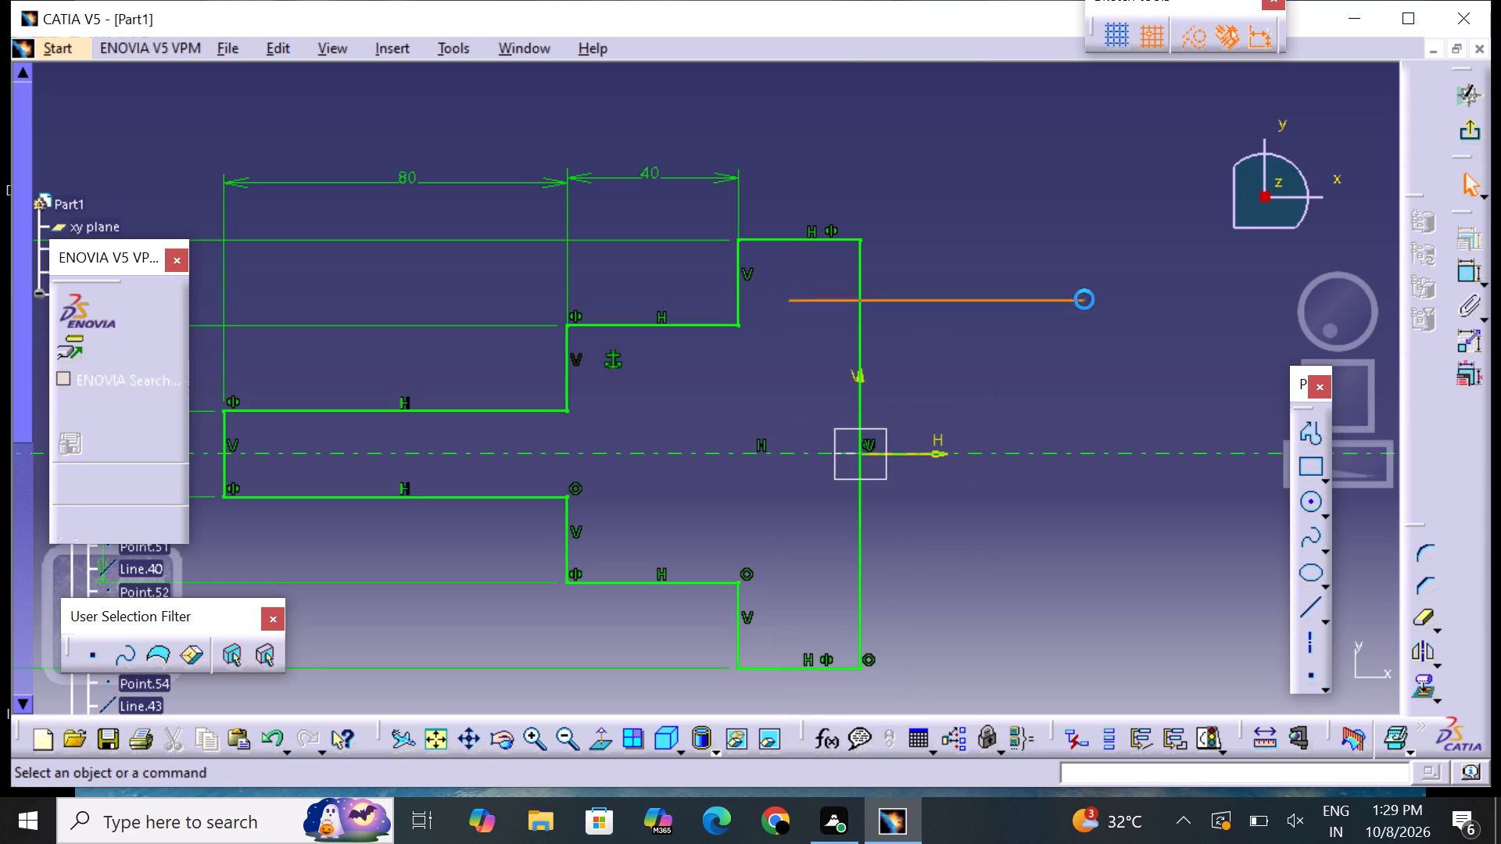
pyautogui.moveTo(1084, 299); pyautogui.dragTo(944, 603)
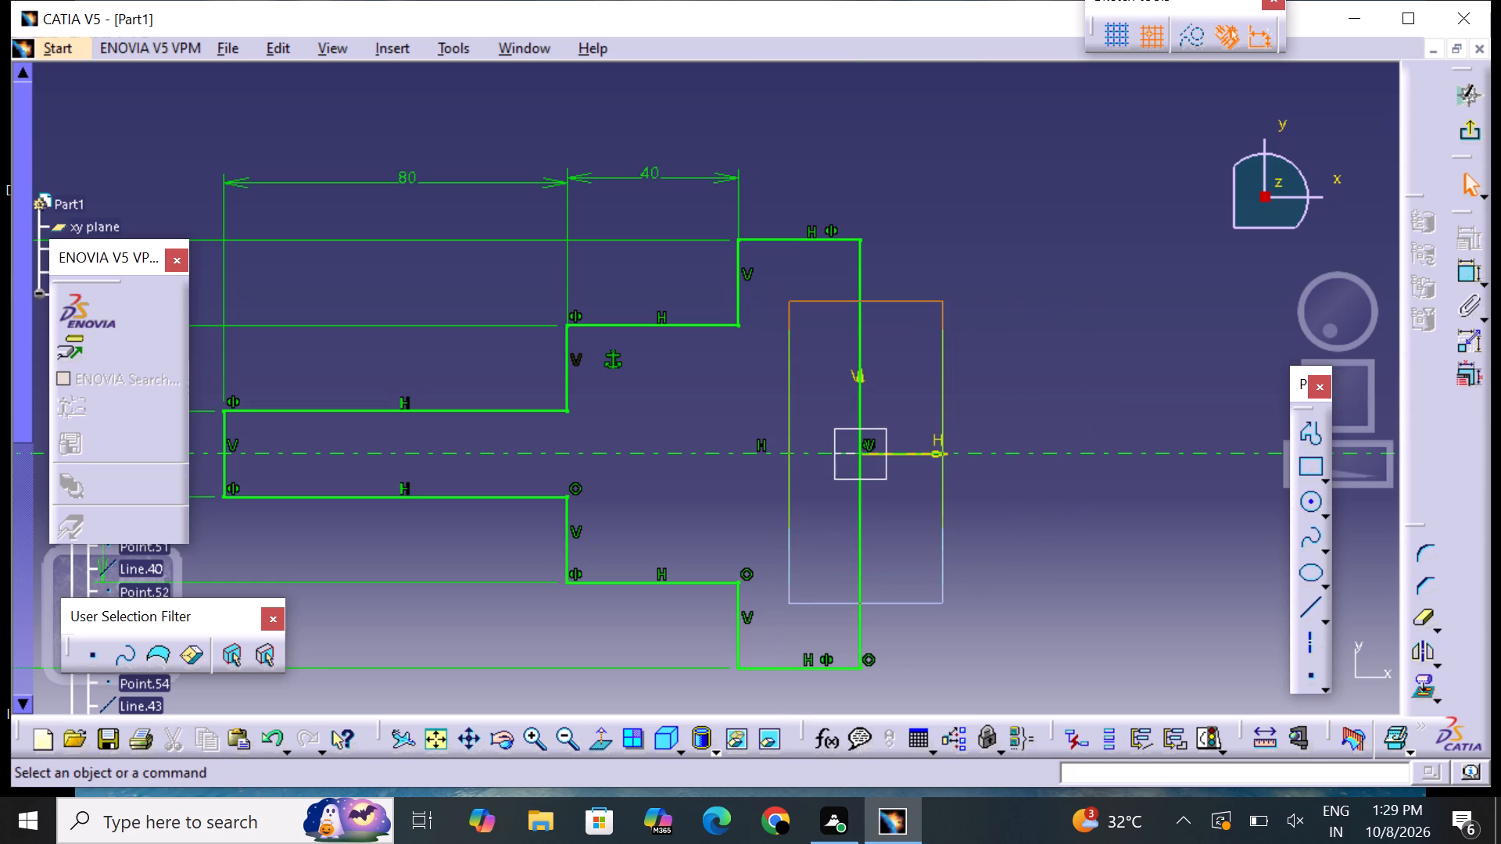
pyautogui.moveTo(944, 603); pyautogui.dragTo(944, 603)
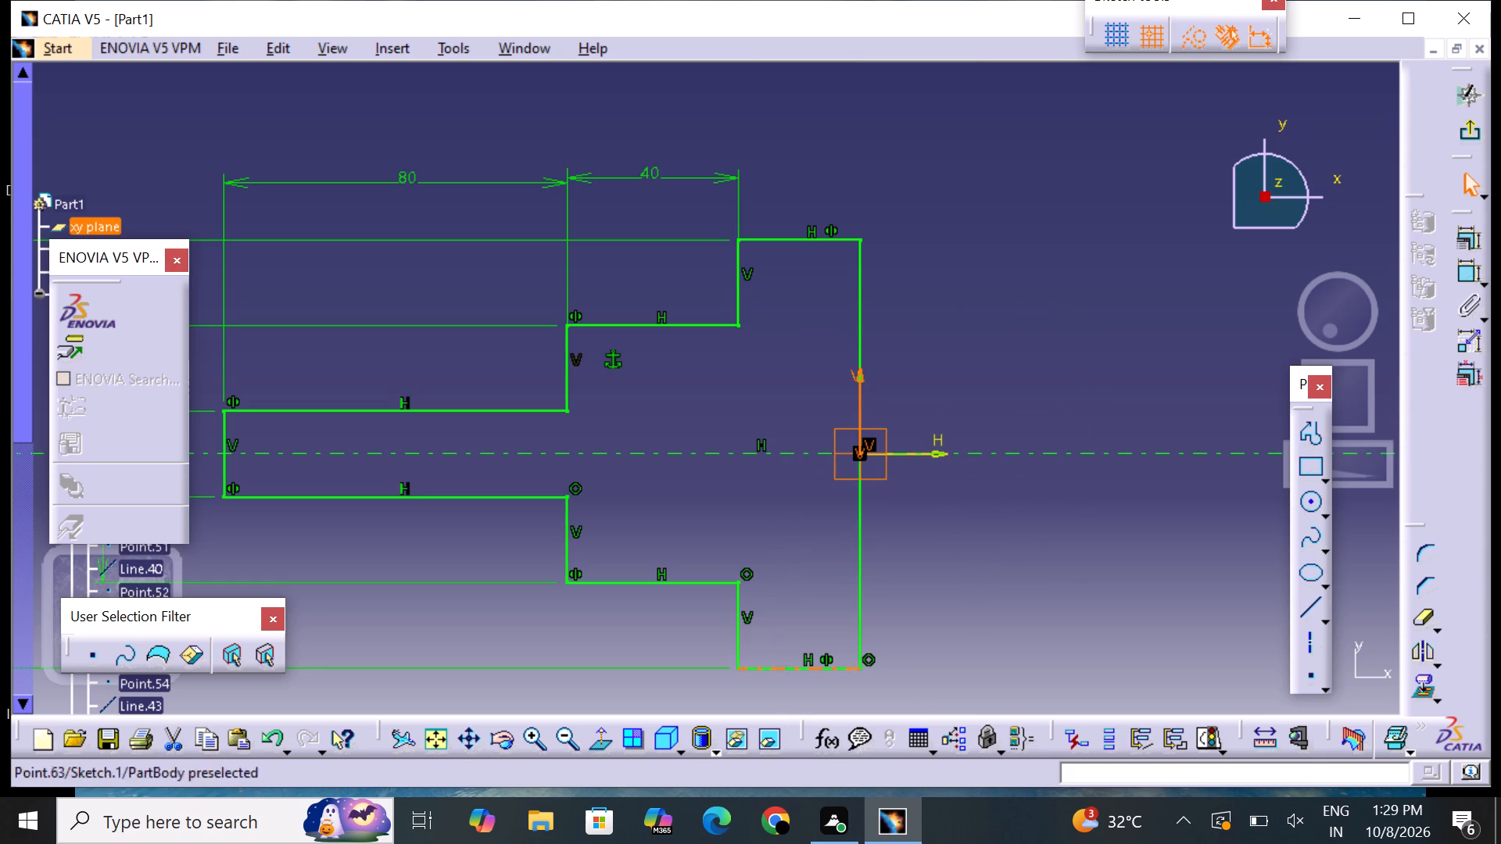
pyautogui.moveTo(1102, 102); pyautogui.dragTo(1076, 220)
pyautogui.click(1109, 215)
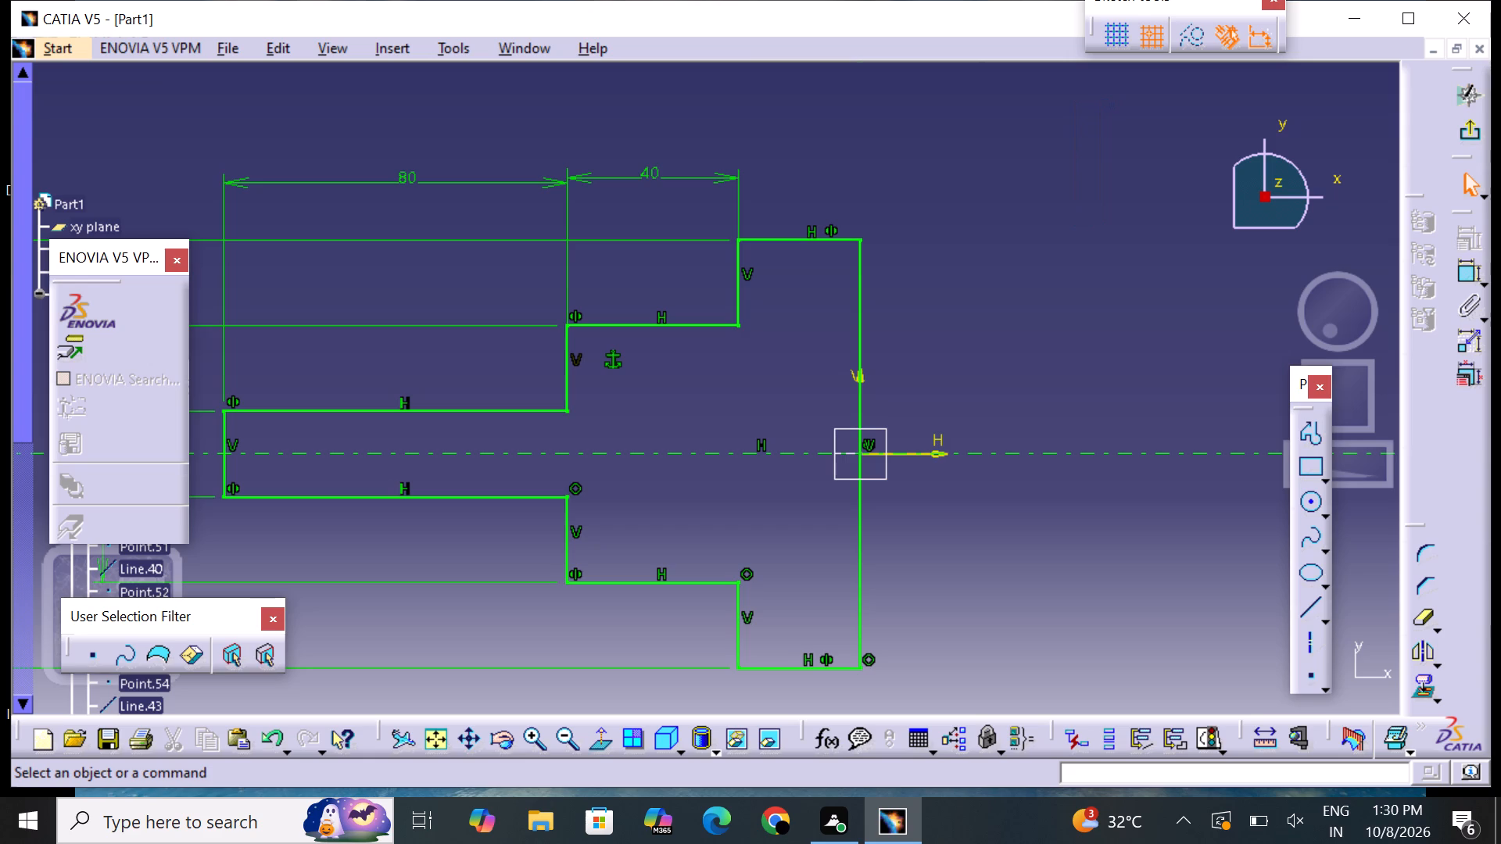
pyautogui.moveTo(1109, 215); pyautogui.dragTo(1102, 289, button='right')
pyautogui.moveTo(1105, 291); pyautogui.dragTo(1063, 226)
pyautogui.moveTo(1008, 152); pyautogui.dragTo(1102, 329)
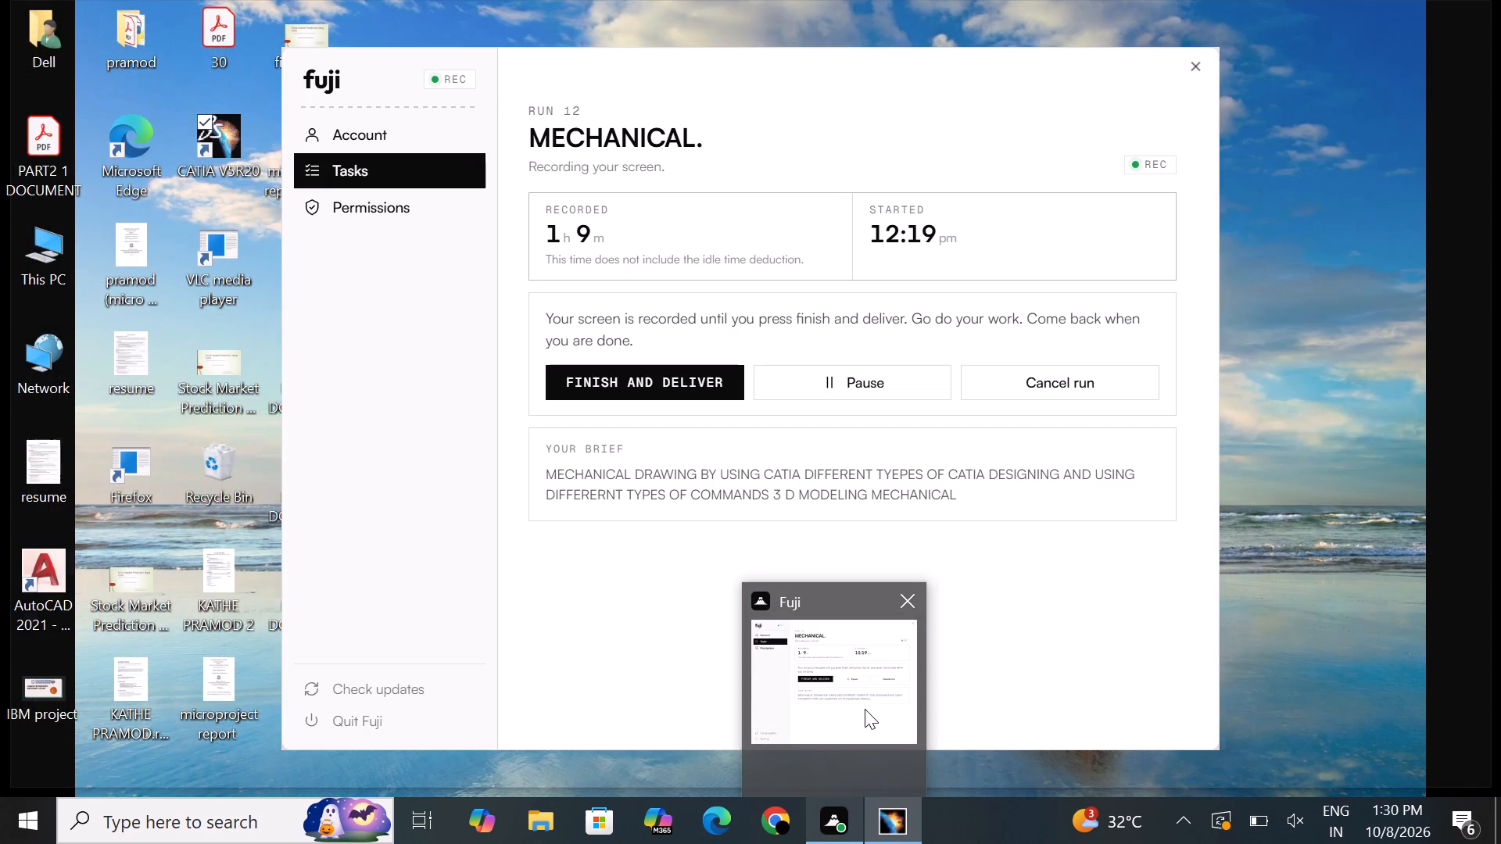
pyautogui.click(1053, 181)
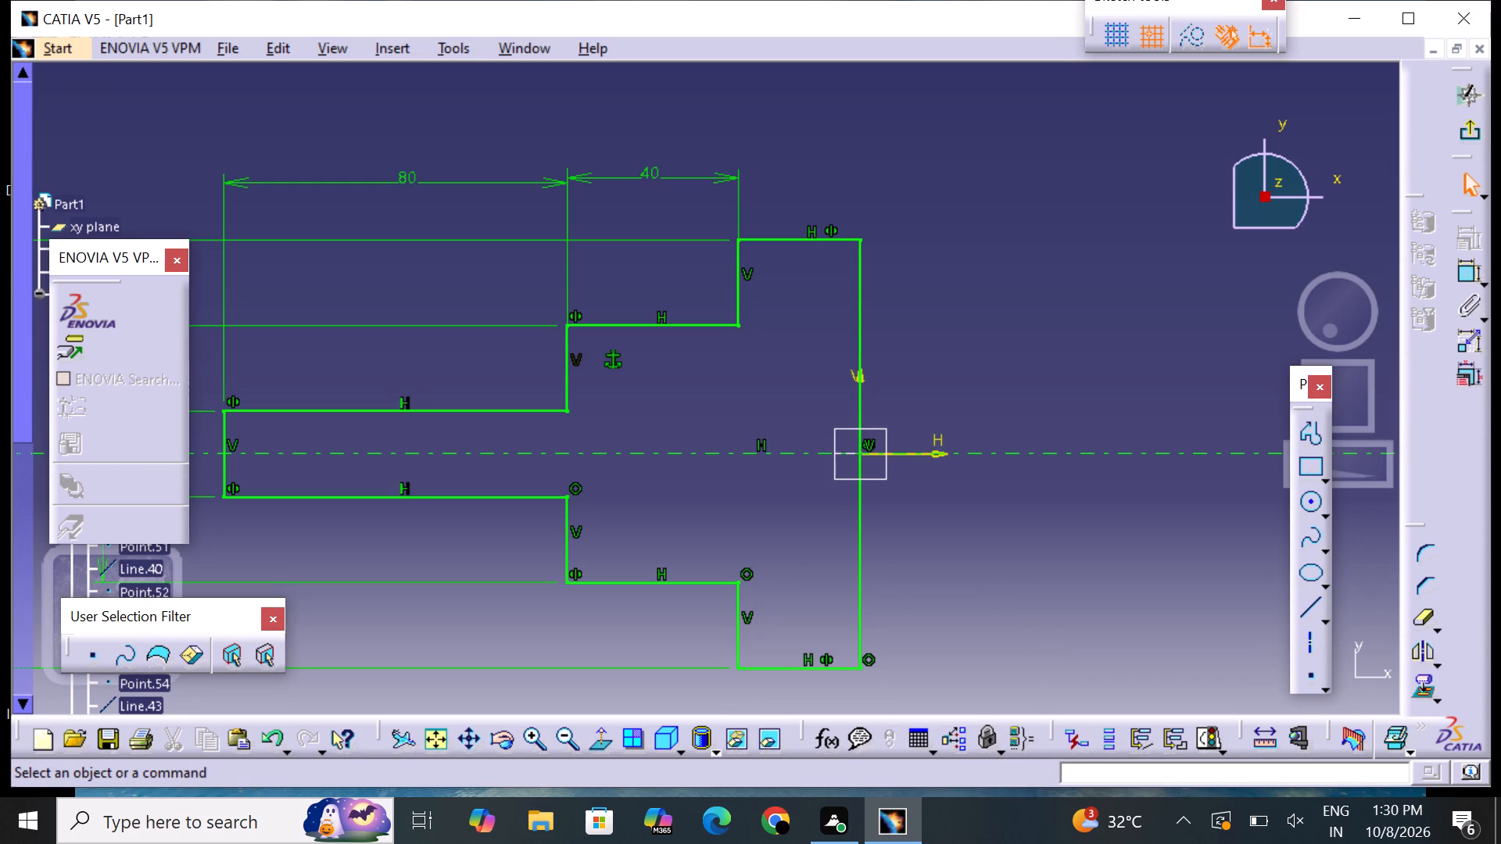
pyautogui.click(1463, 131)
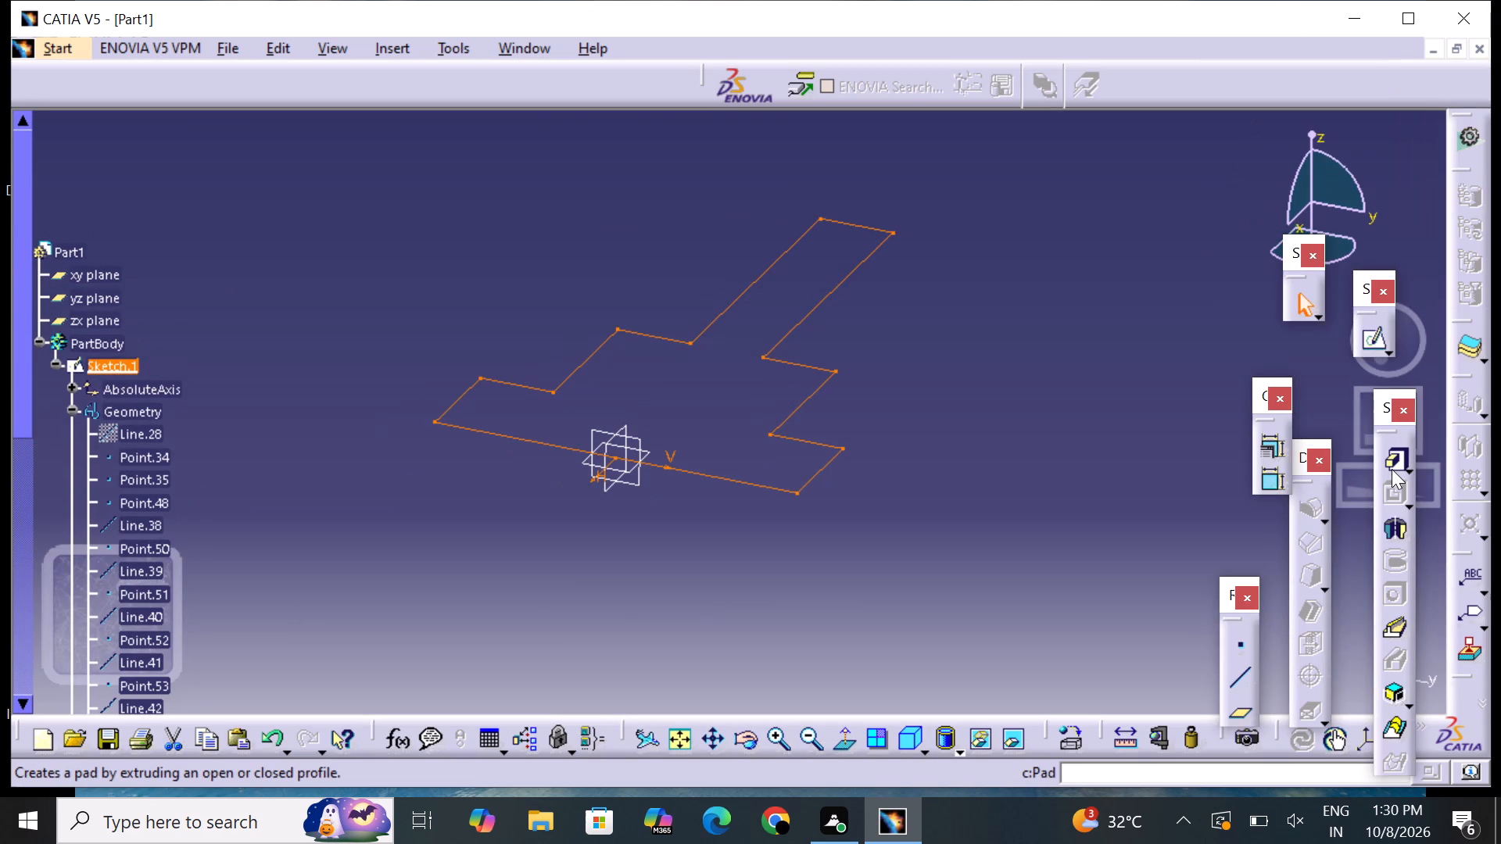
# Pad the closed stepped profile (Sketch.1) with a length of 20 mm and mirrored extent.
pyautogui.click(1392, 466)
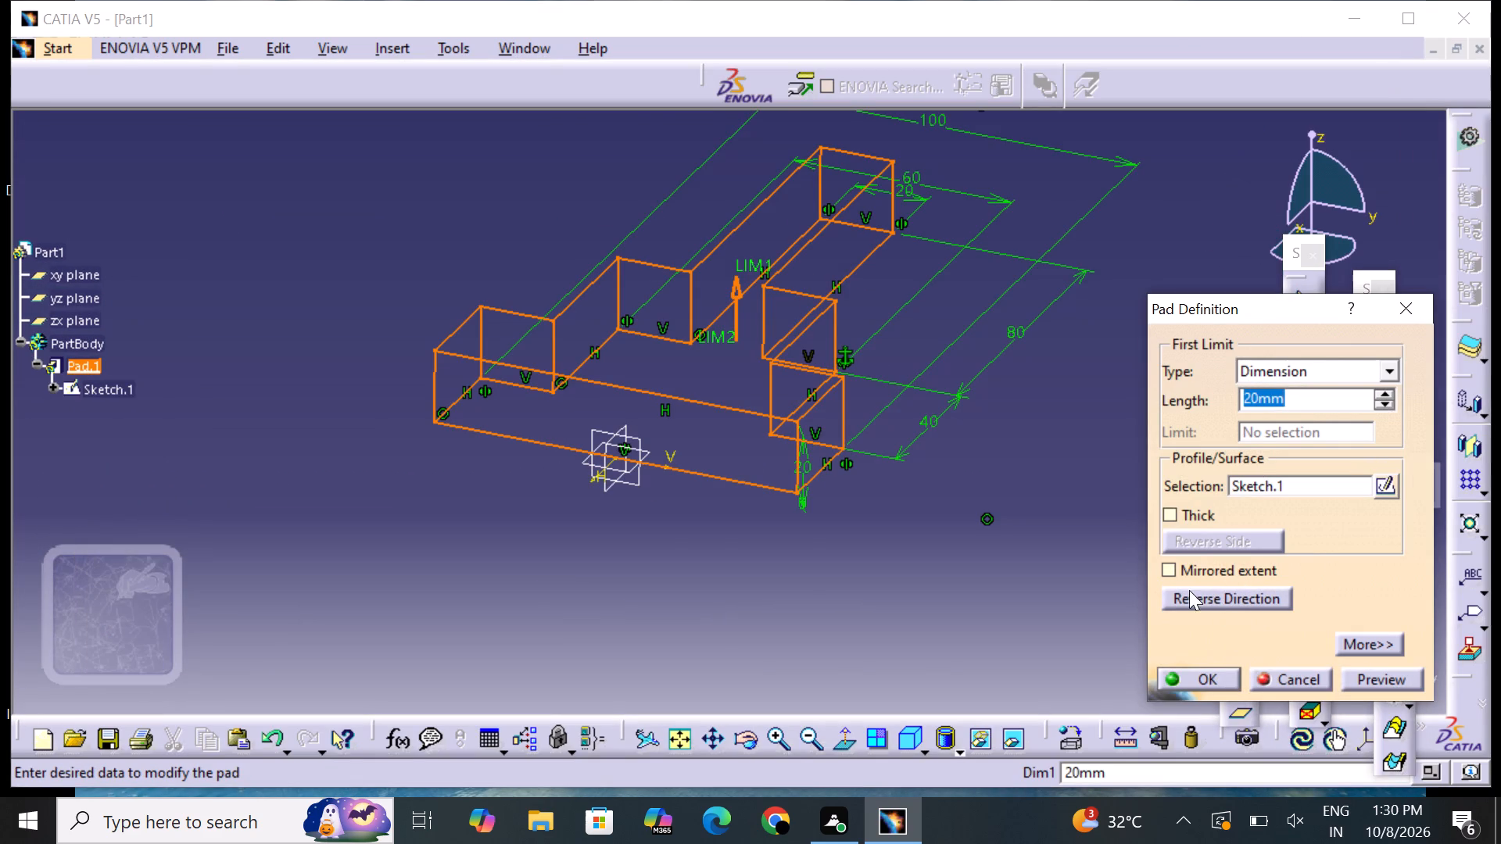
pyautogui.click(1173, 571)
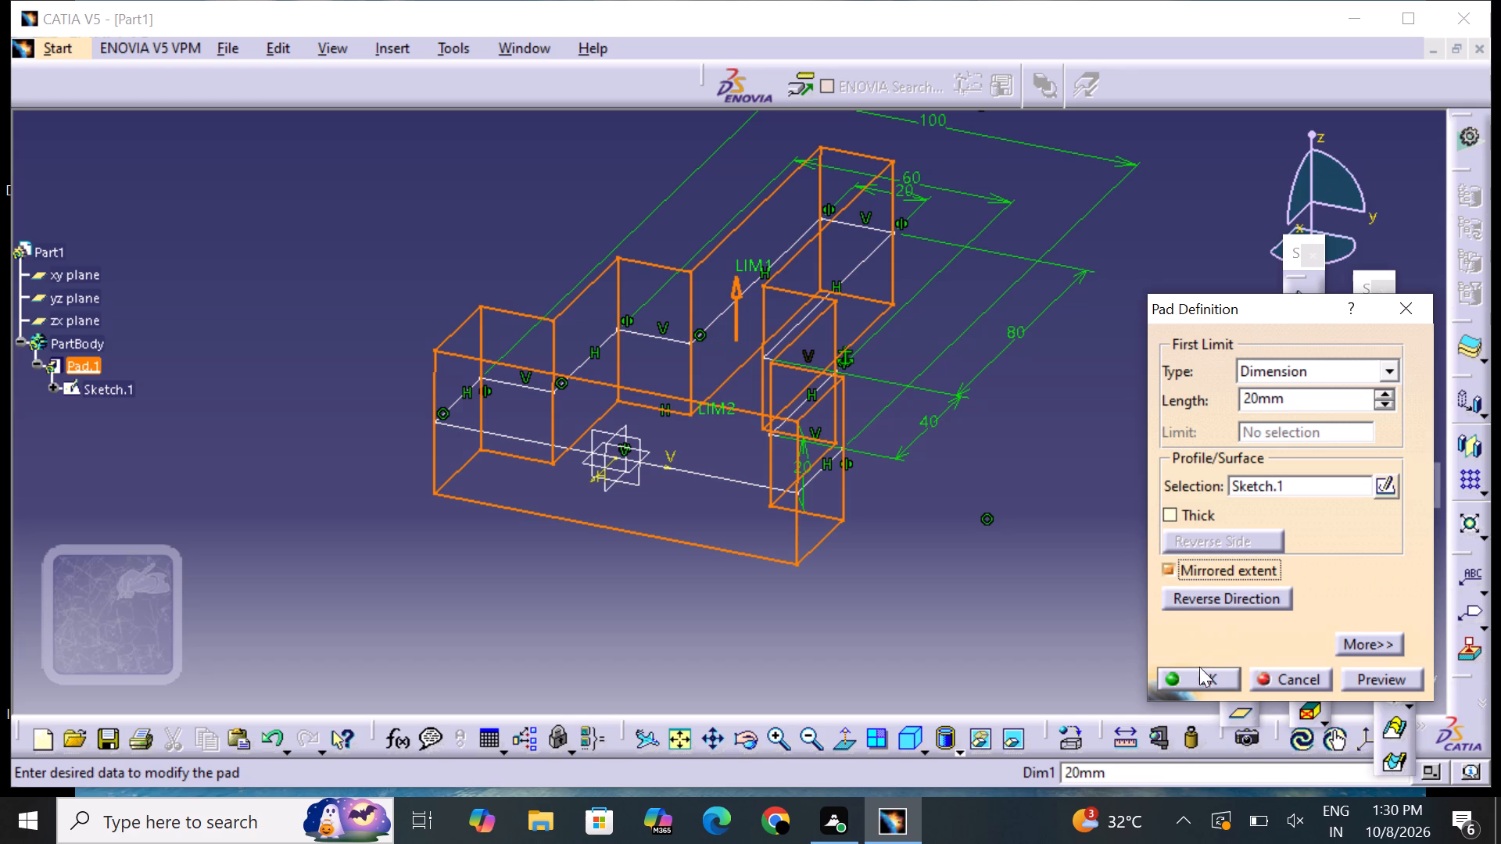
pyautogui.click(1202, 671)
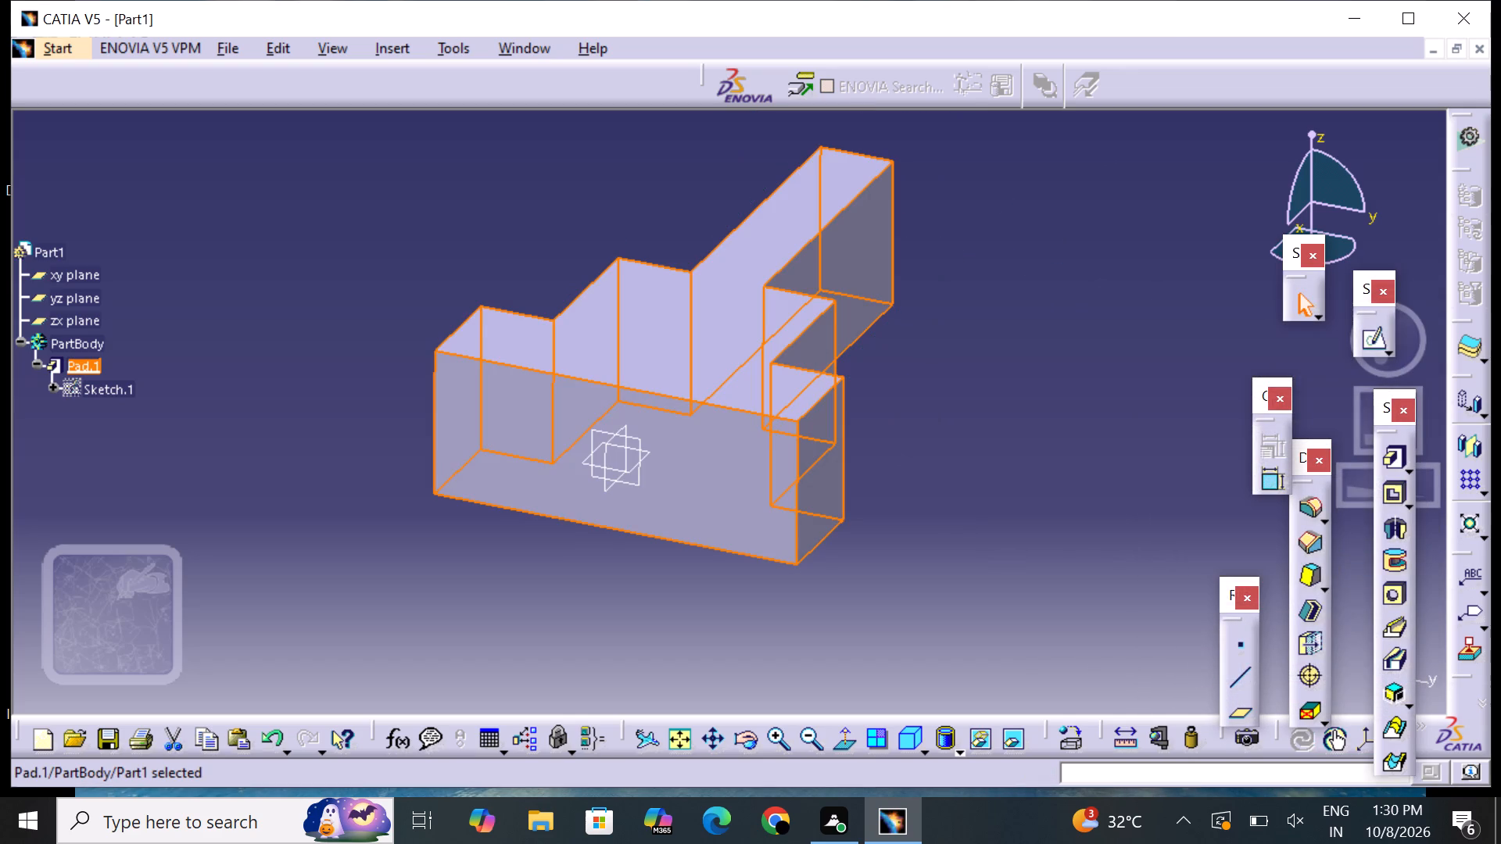
pyautogui.click(1037, 359)
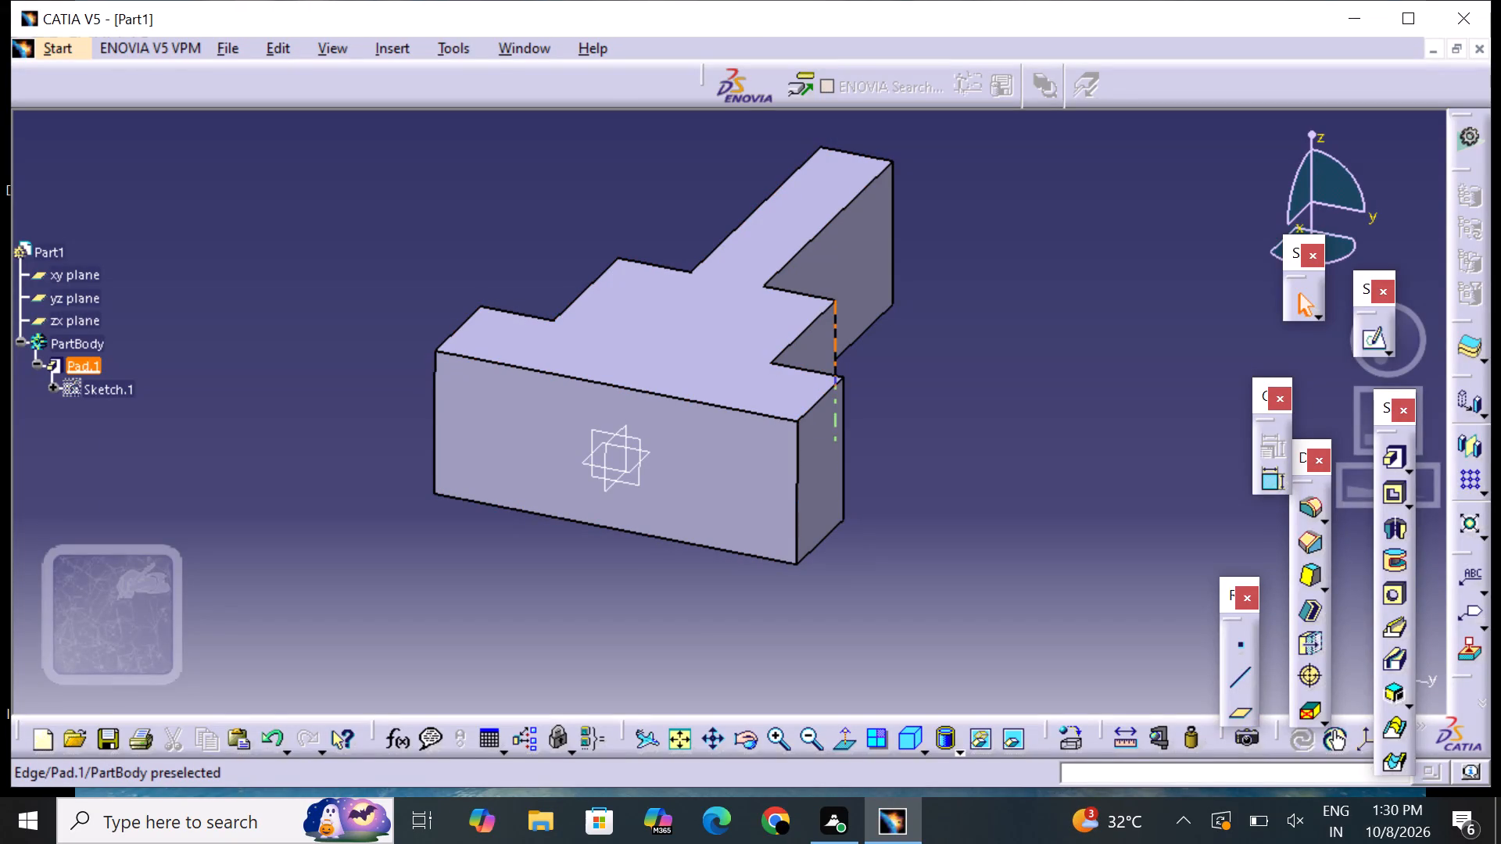
# Examine the padded stepped solid from all sides, including its step faces and flat base.
pyautogui.moveTo(1015, 441); pyautogui.dragTo(1016, 433, button='middle')
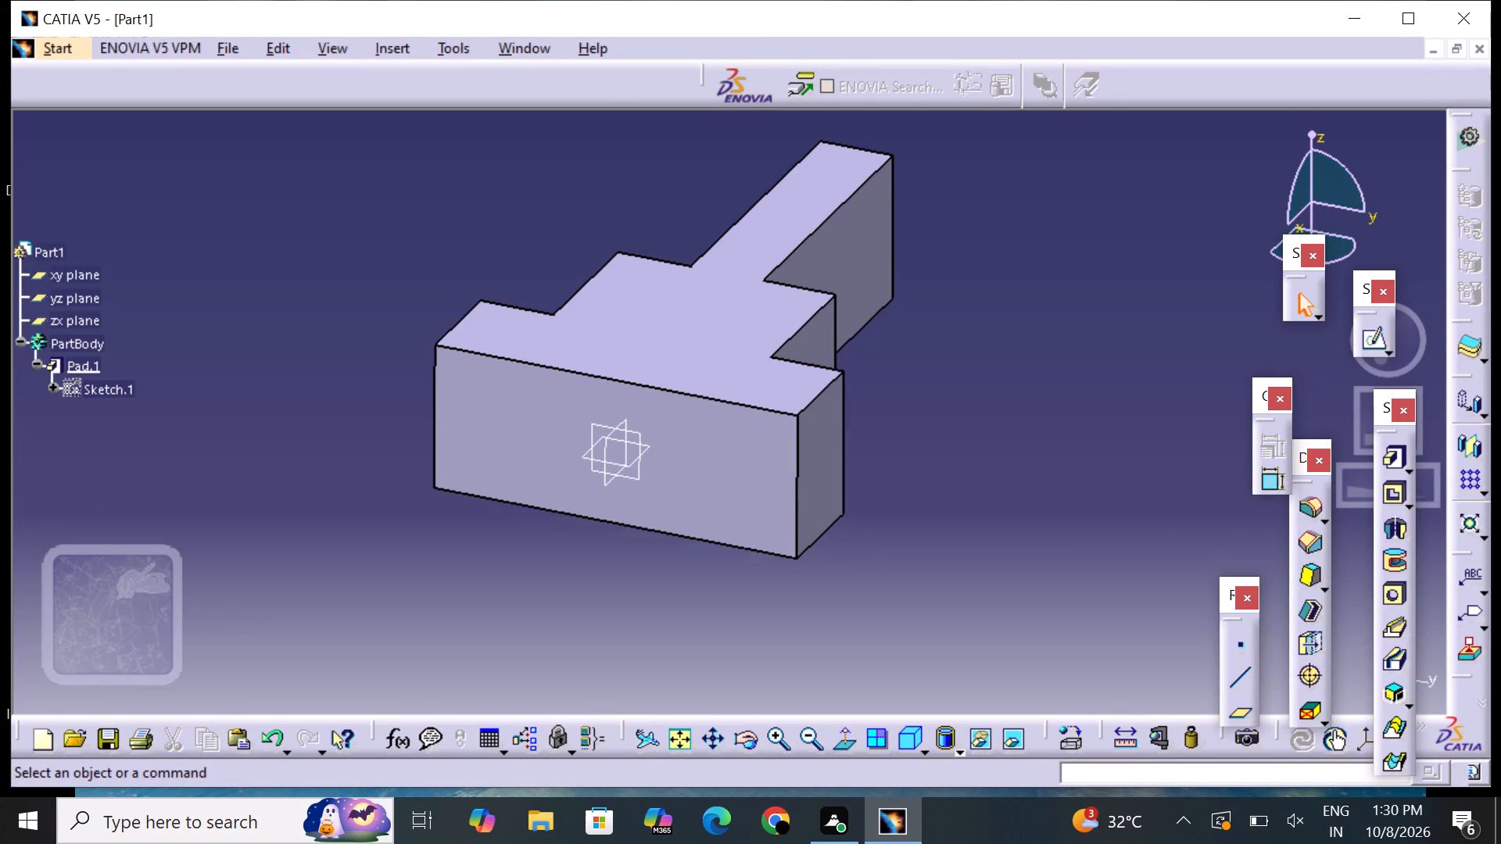
pyautogui.moveTo(1016, 433); pyautogui.dragTo(607, 356, button='middle')
pyautogui.moveTo(1010, 406); pyautogui.dragTo(607, 356, button='right')
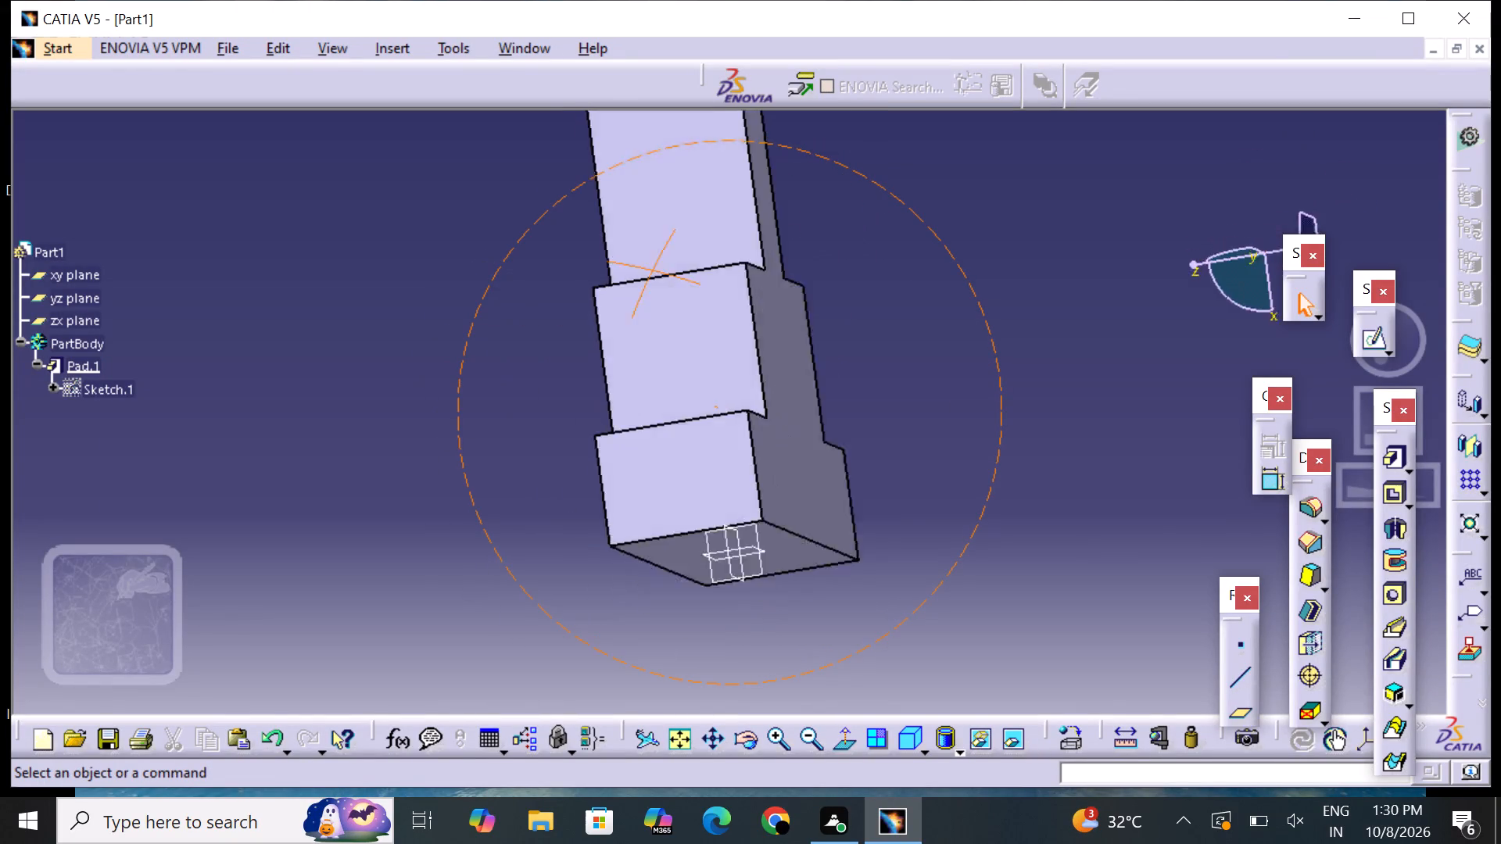
pyautogui.moveTo(607, 356); pyautogui.dragTo(985, 277, button='middle')
pyautogui.moveTo(607, 356); pyautogui.dragTo(985, 277, button='right')
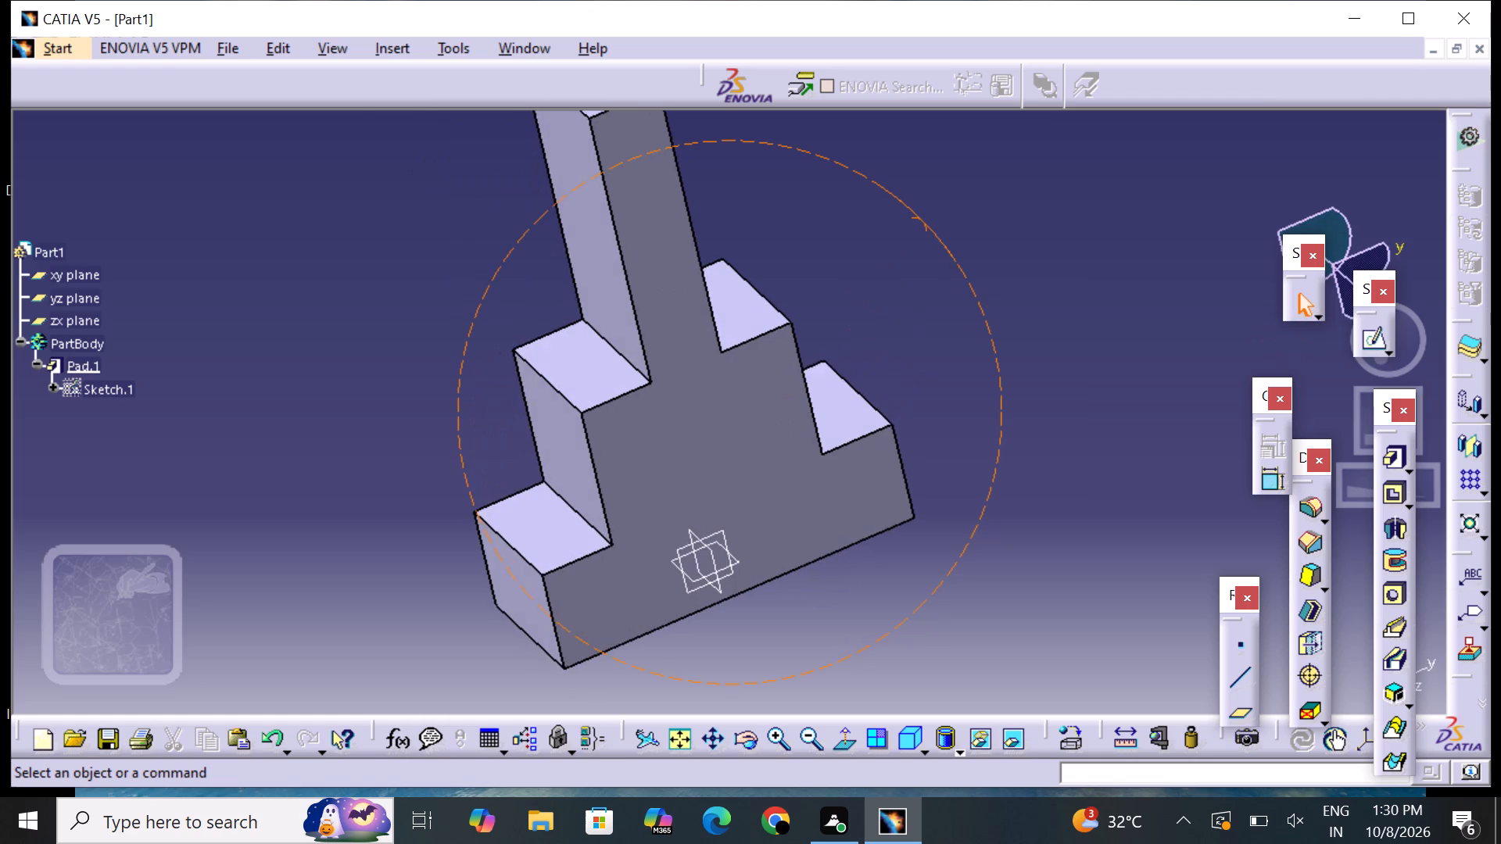
pyautogui.moveTo(985, 277); pyautogui.dragTo(987, 365, button='middle')
pyautogui.moveTo(985, 277); pyautogui.dragTo(987, 365, button='right')
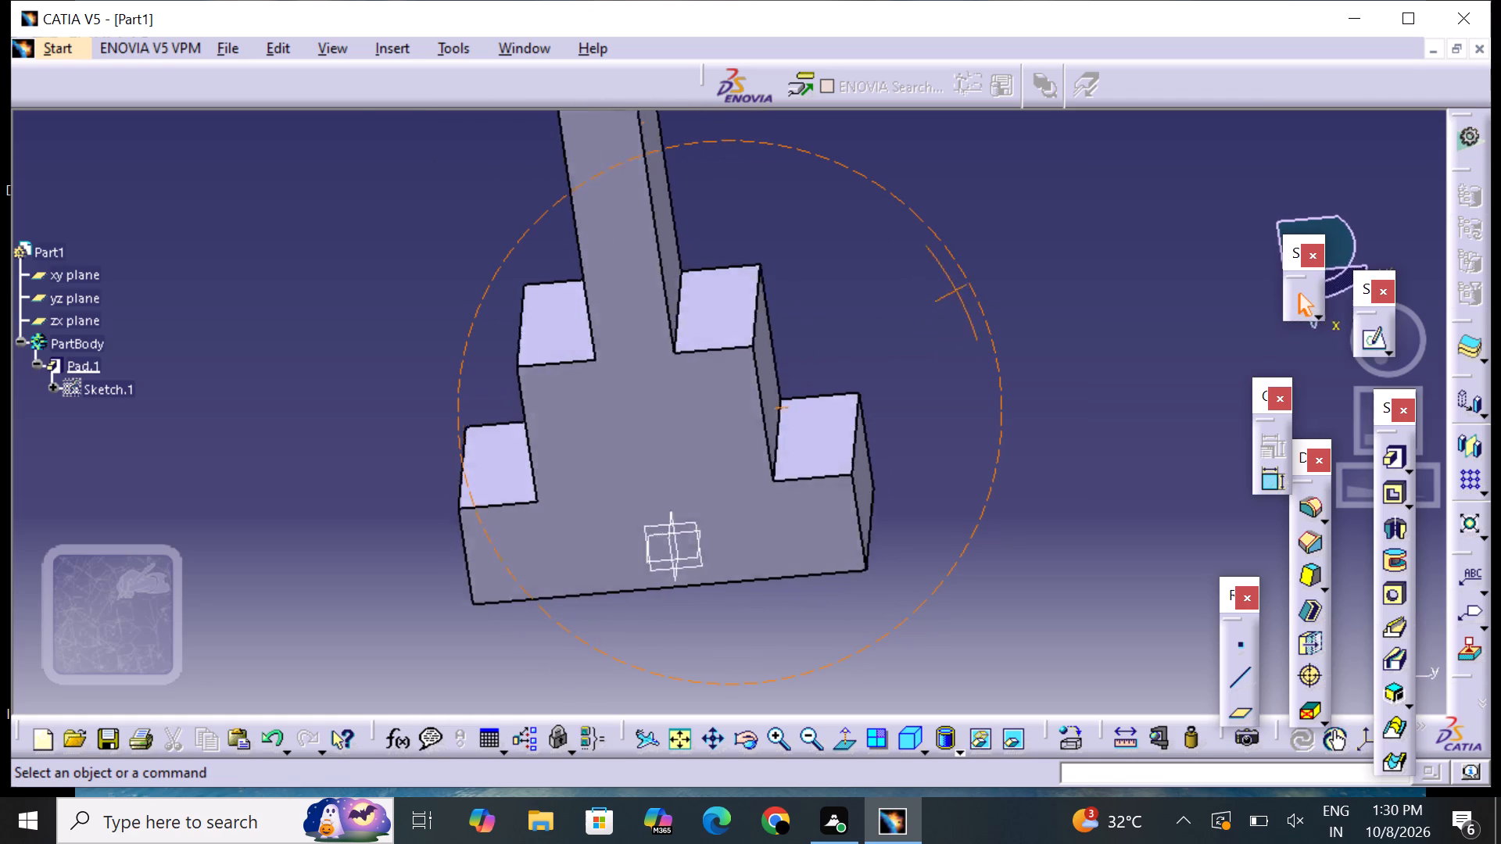
pyautogui.moveTo(987, 365); pyautogui.dragTo(729, 176, button='middle')
pyautogui.moveTo(987, 365); pyautogui.dragTo(729, 176, button='right')
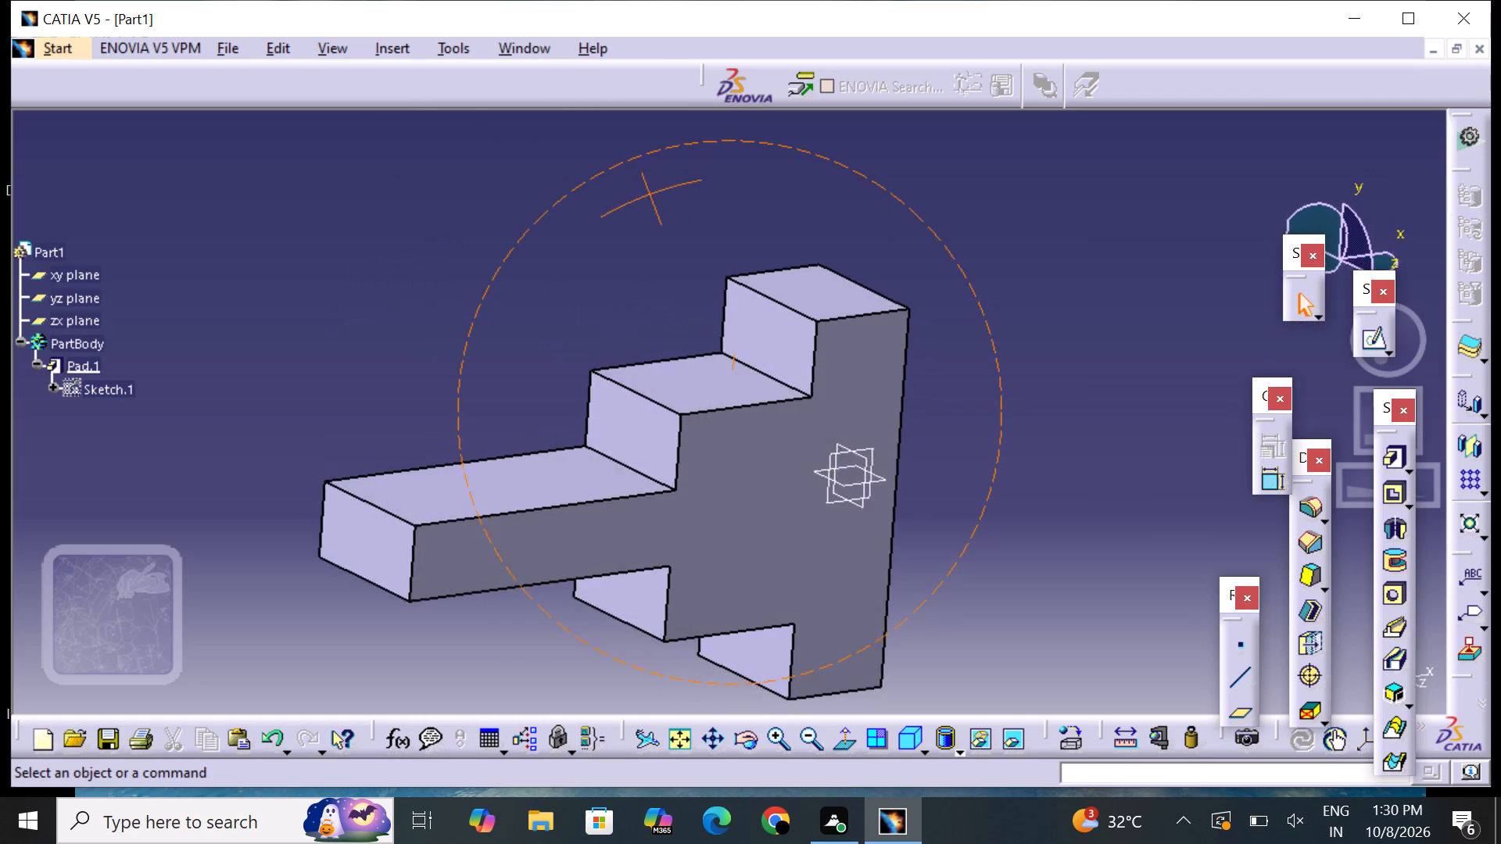
pyautogui.moveTo(729, 176); pyautogui.dragTo(775, 564, button='middle')
pyautogui.moveTo(729, 176); pyautogui.dragTo(775, 564, button='right')
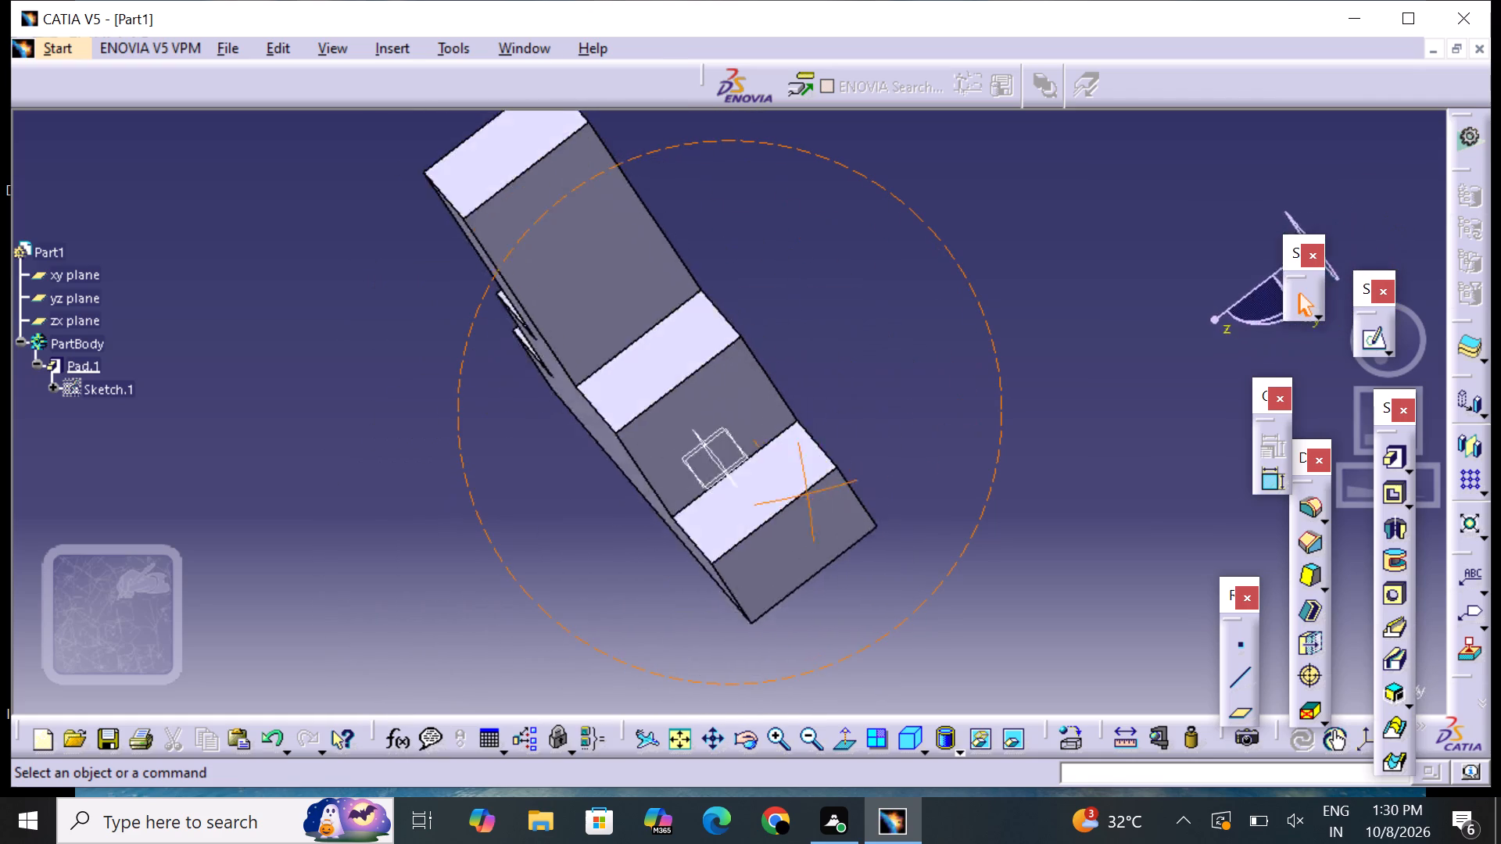
pyautogui.moveTo(775, 564); pyautogui.dragTo(722, 352, button='middle')
pyautogui.moveTo(775, 564); pyautogui.dragTo(722, 352, button='right')
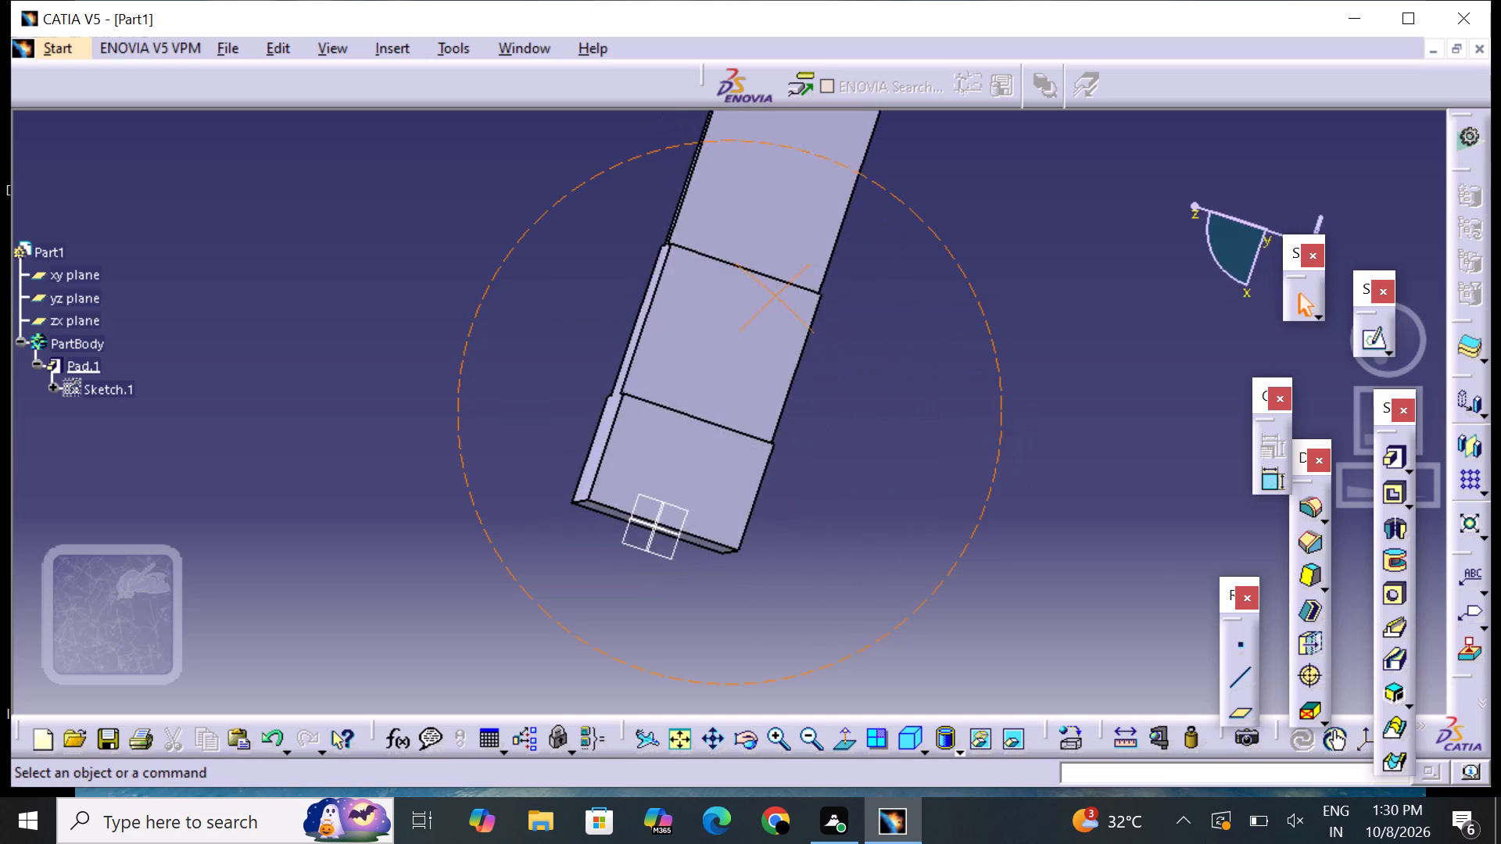
pyautogui.moveTo(722, 352); pyautogui.dragTo(530, 429, button='middle')
pyautogui.moveTo(722, 352); pyautogui.dragTo(530, 429, button='right')
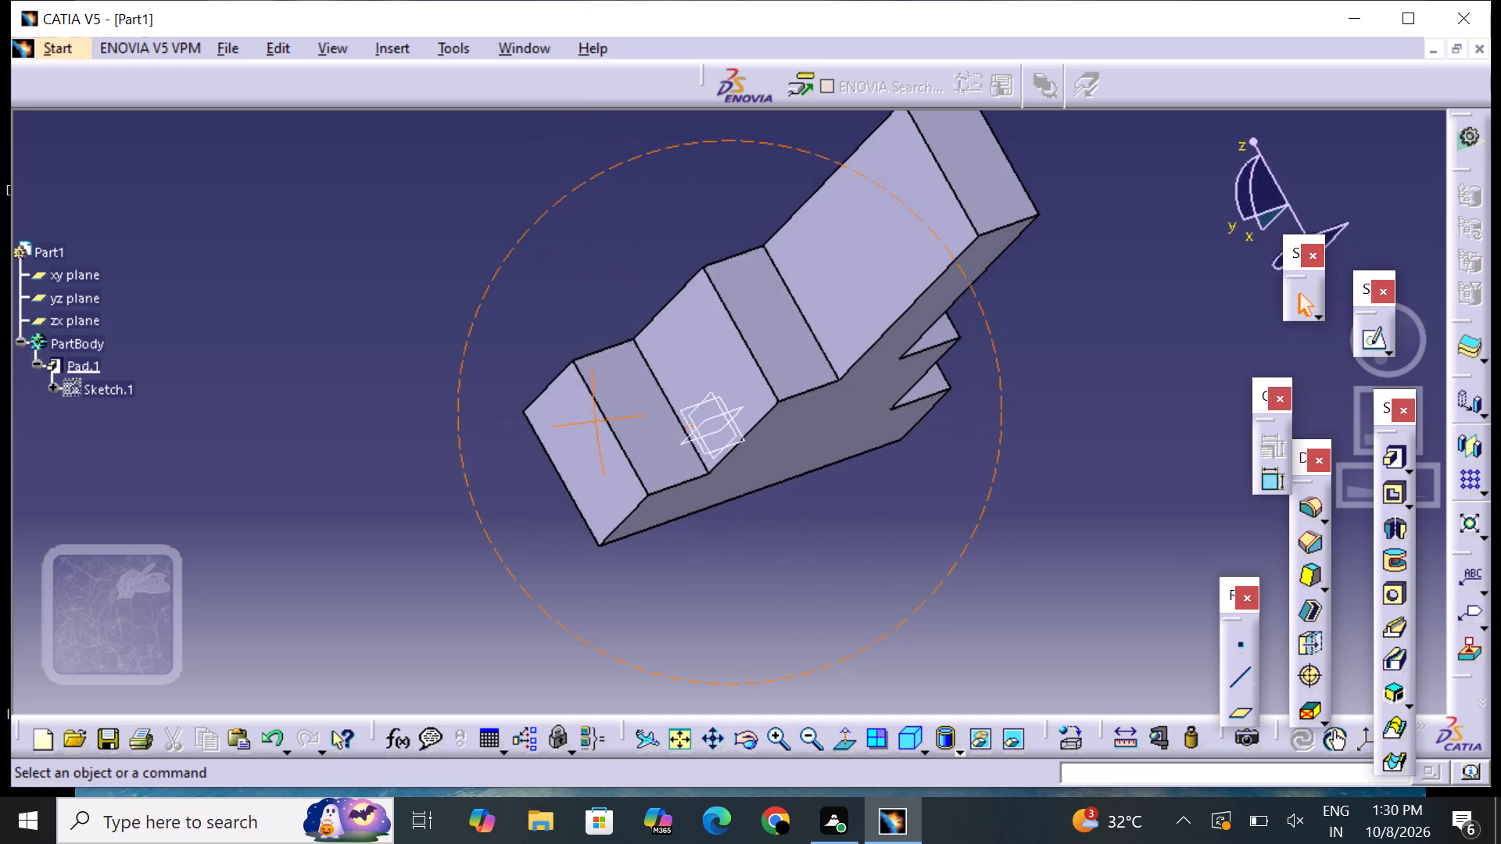
pyautogui.moveTo(530, 429); pyautogui.dragTo(352, 467, button='middle')
pyautogui.moveTo(530, 429); pyautogui.dragTo(352, 467, button='right')
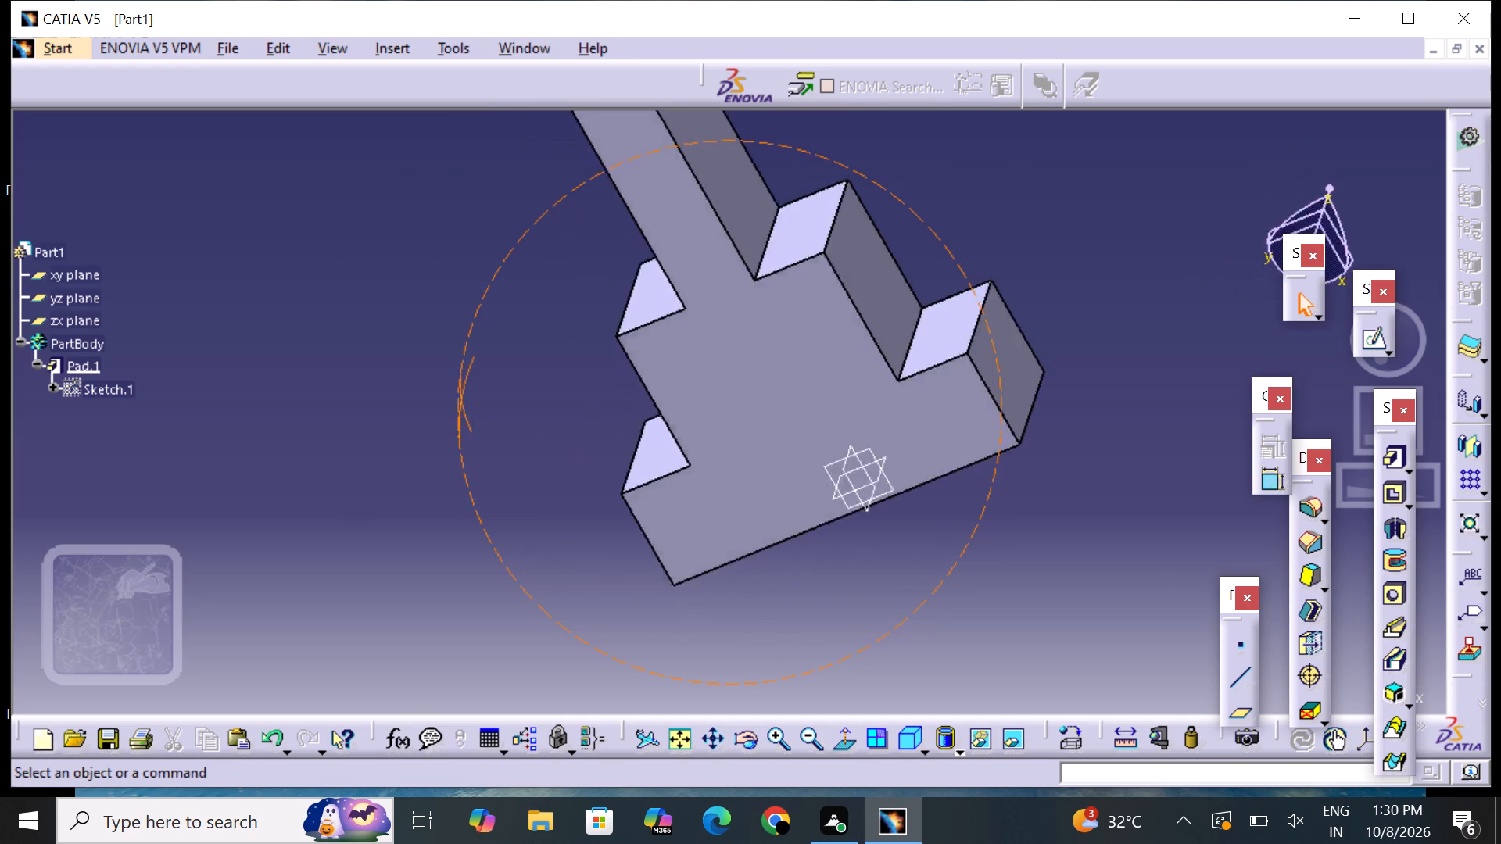
pyautogui.moveTo(352, 467); pyautogui.dragTo(850, 542, button='middle')
pyautogui.moveTo(352, 467); pyautogui.dragTo(850, 542, button='right')
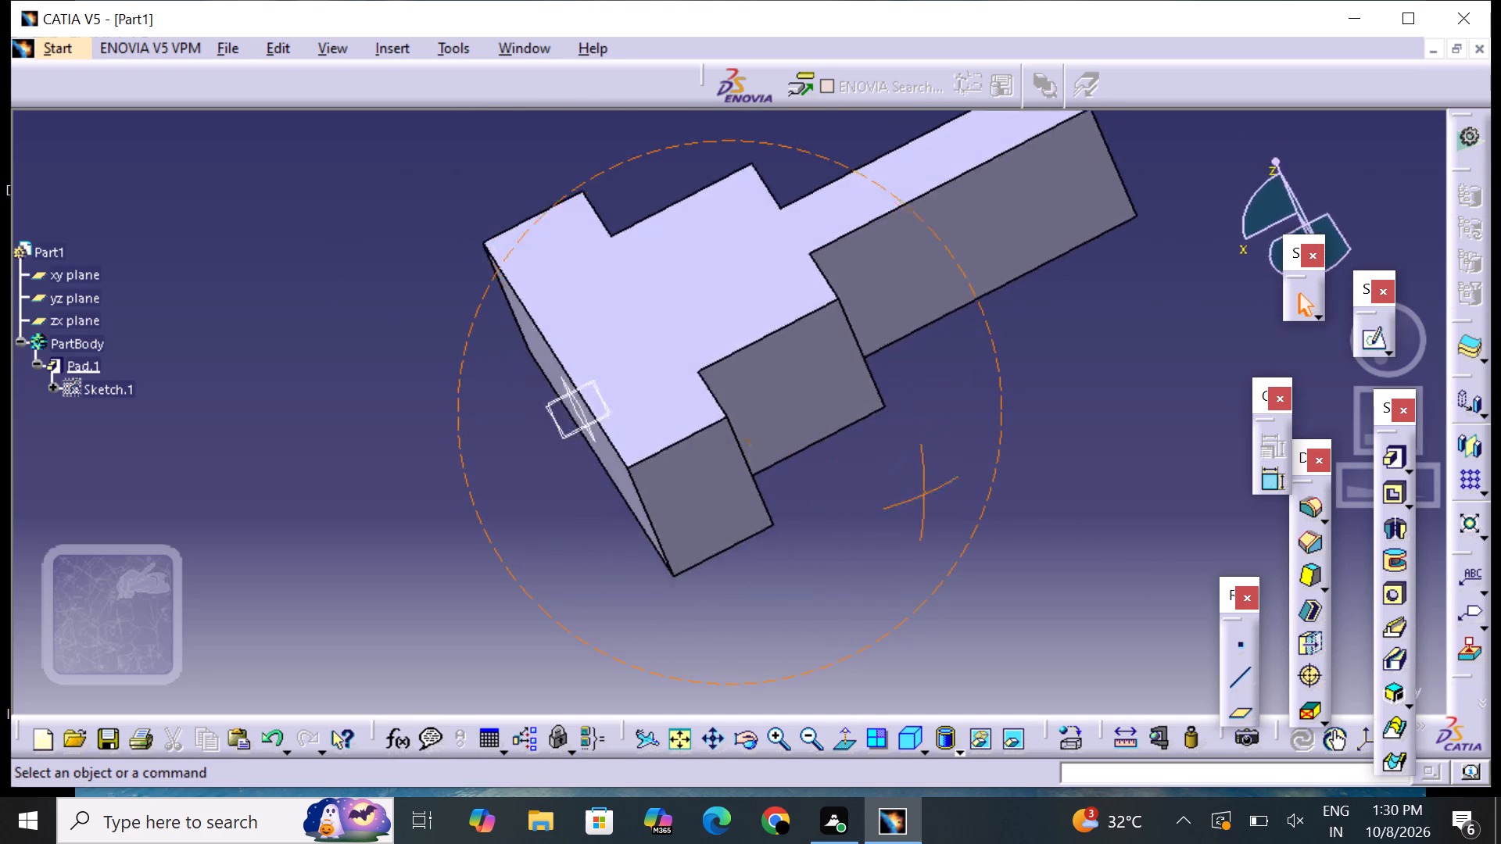
# Round one corner edge at the end of the solid's long arm with a 5 mm chordal fillet.
pyautogui.moveTo(850, 542); pyautogui.dragTo(578, 589, button='middle')
pyautogui.moveTo(850, 542); pyautogui.dragTo(583, 560, button='right')
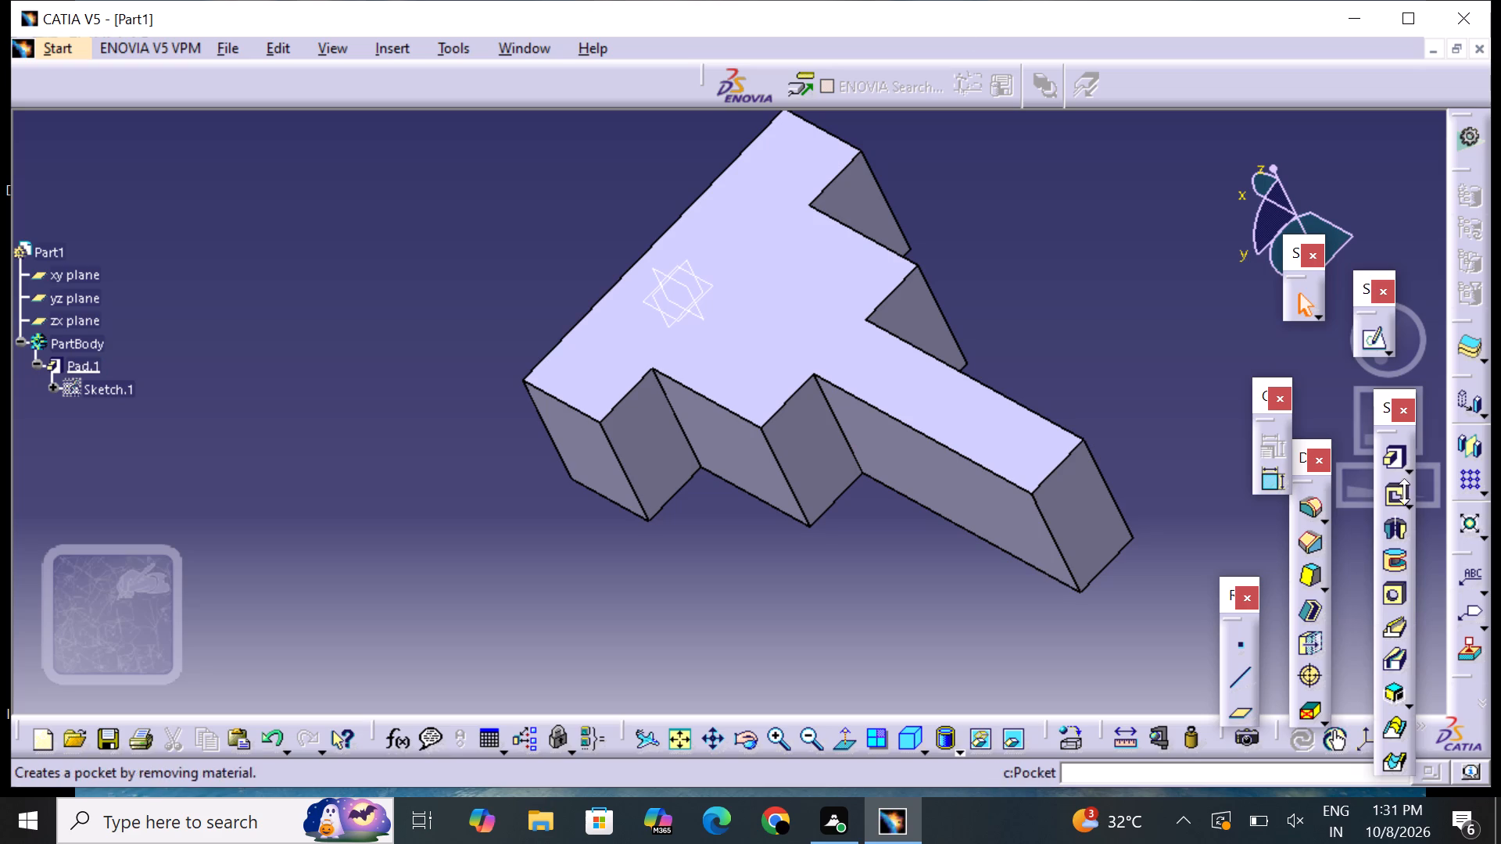
pyautogui.click(388, 38)
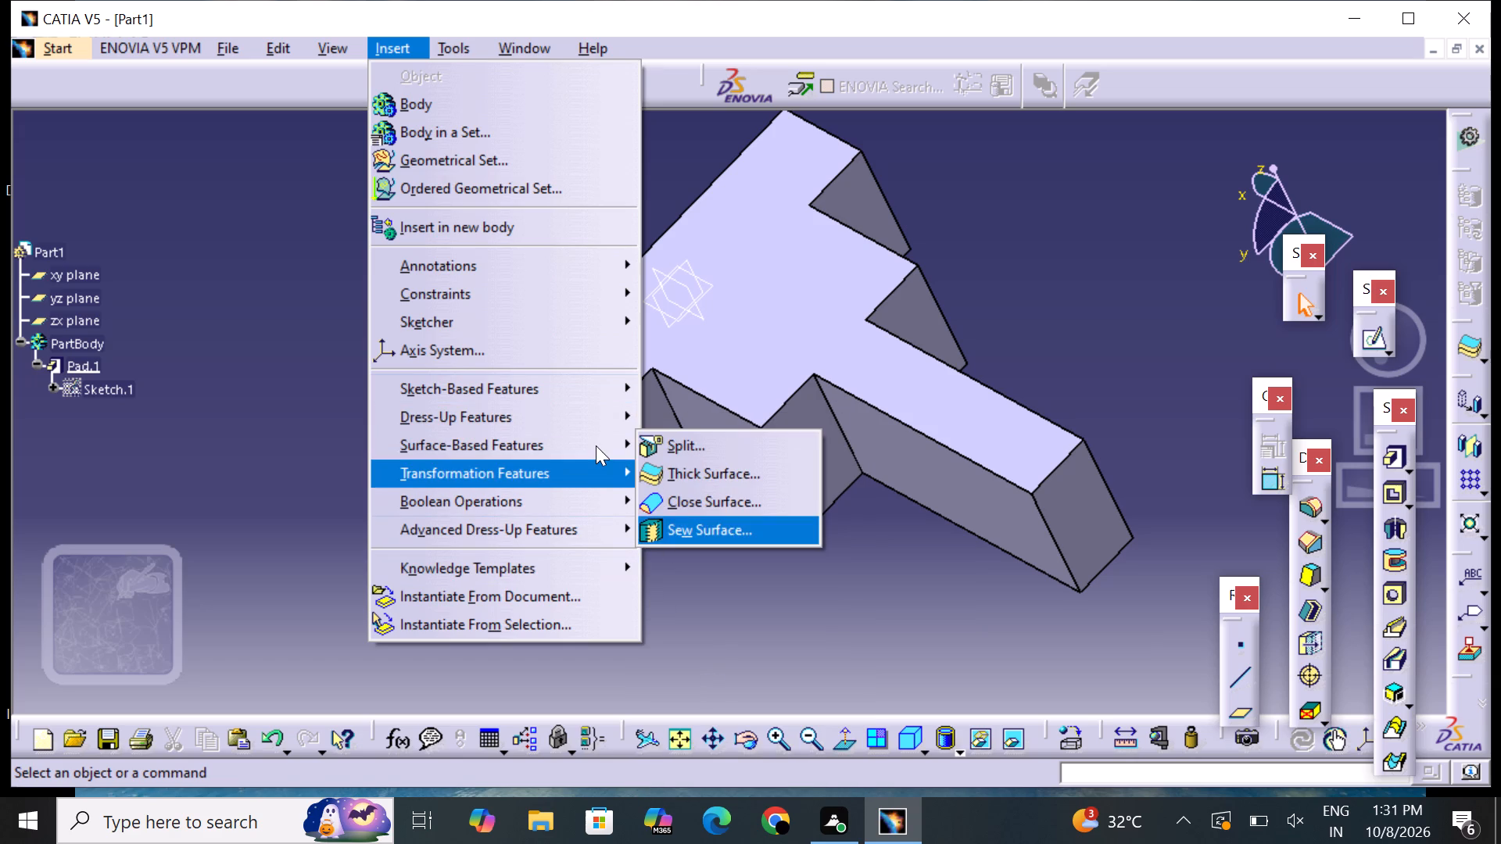
pyautogui.rightClick(560, 413)
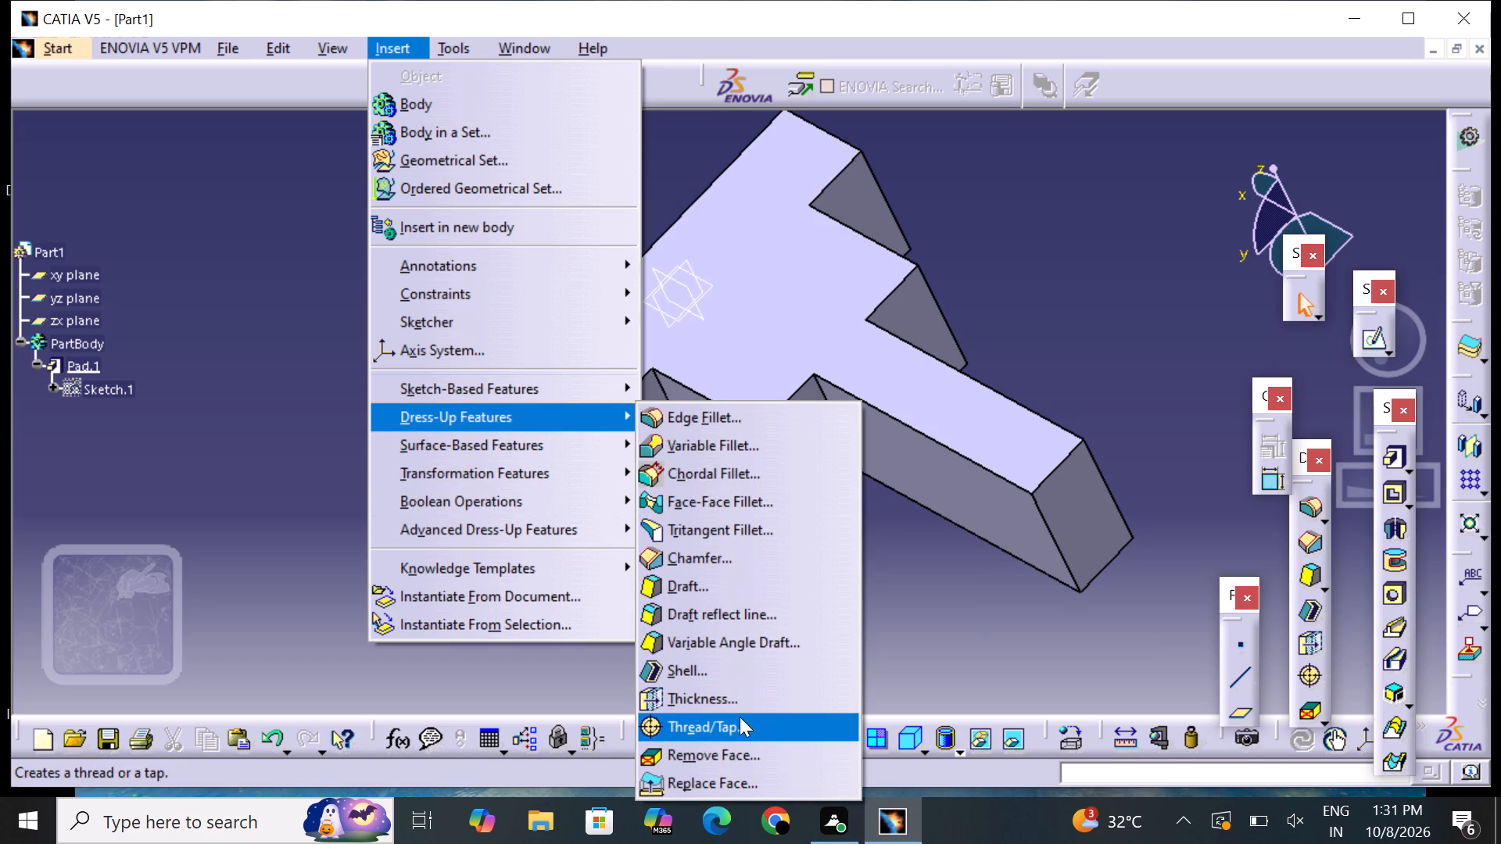
pyautogui.click(690, 475)
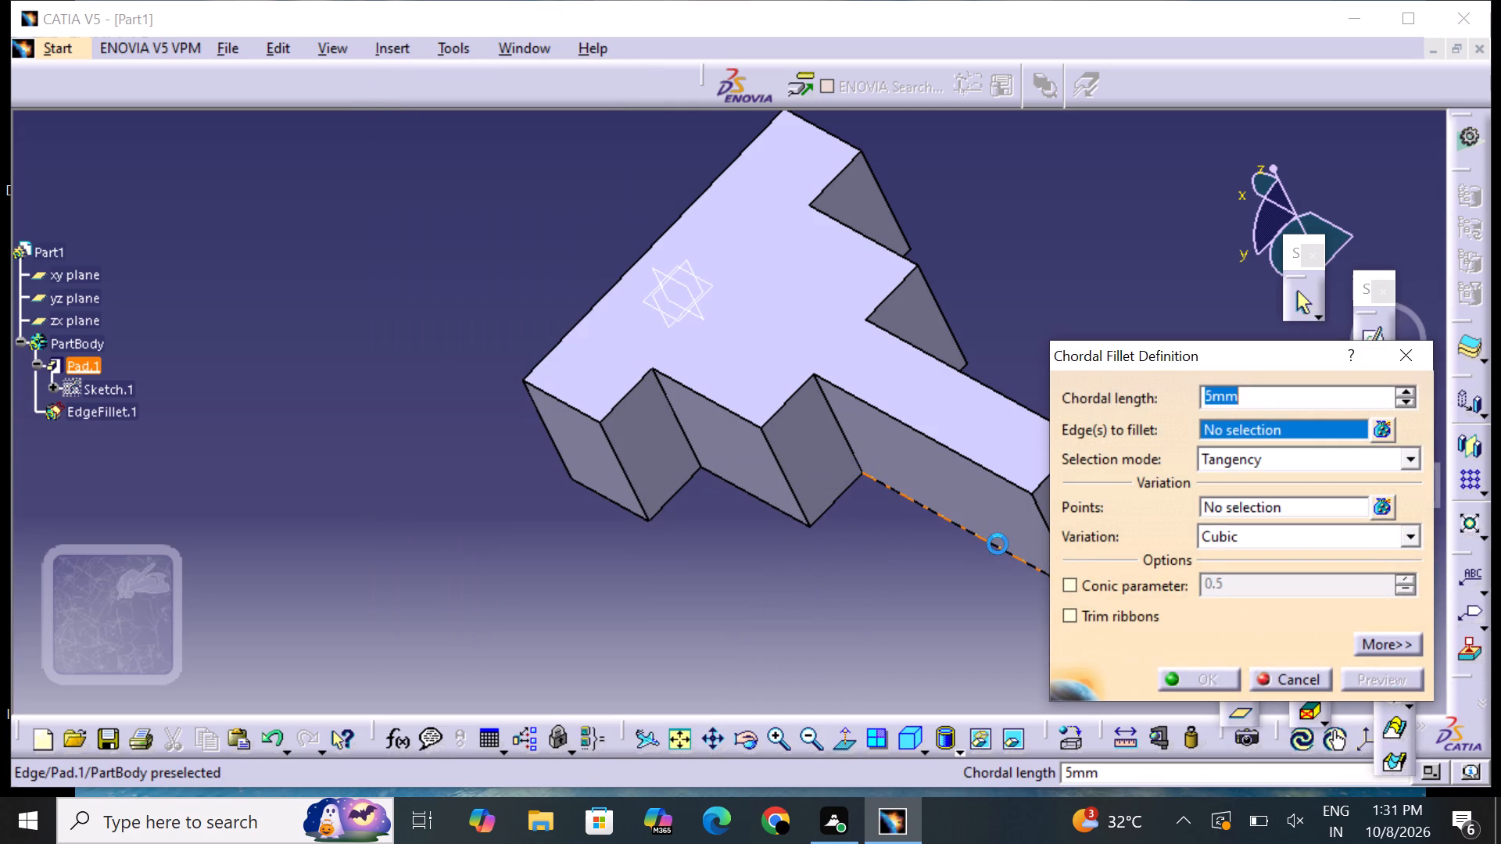
pyautogui.click(1040, 510)
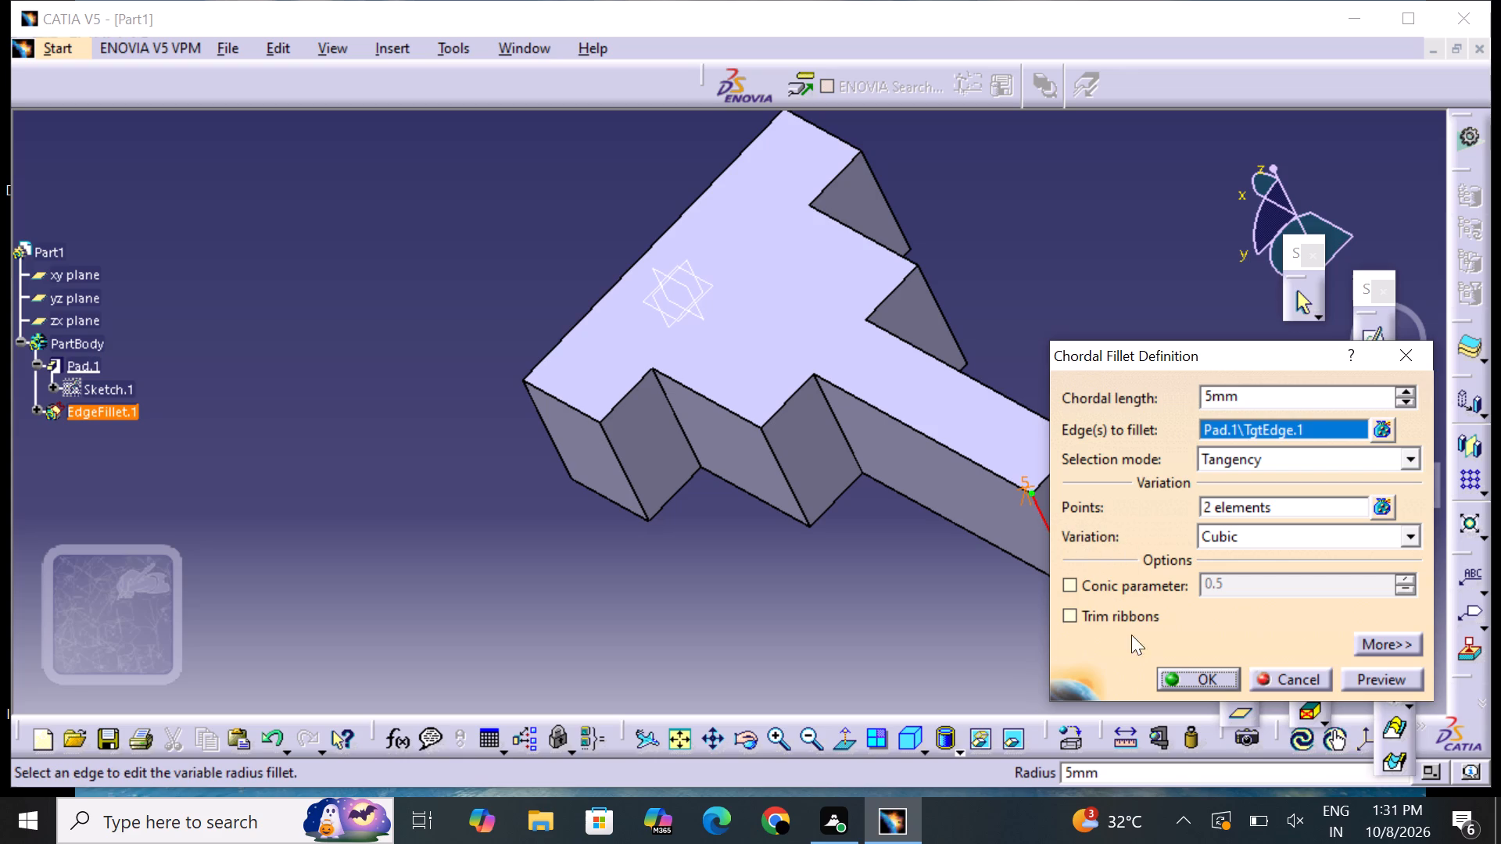
pyautogui.click(1207, 683)
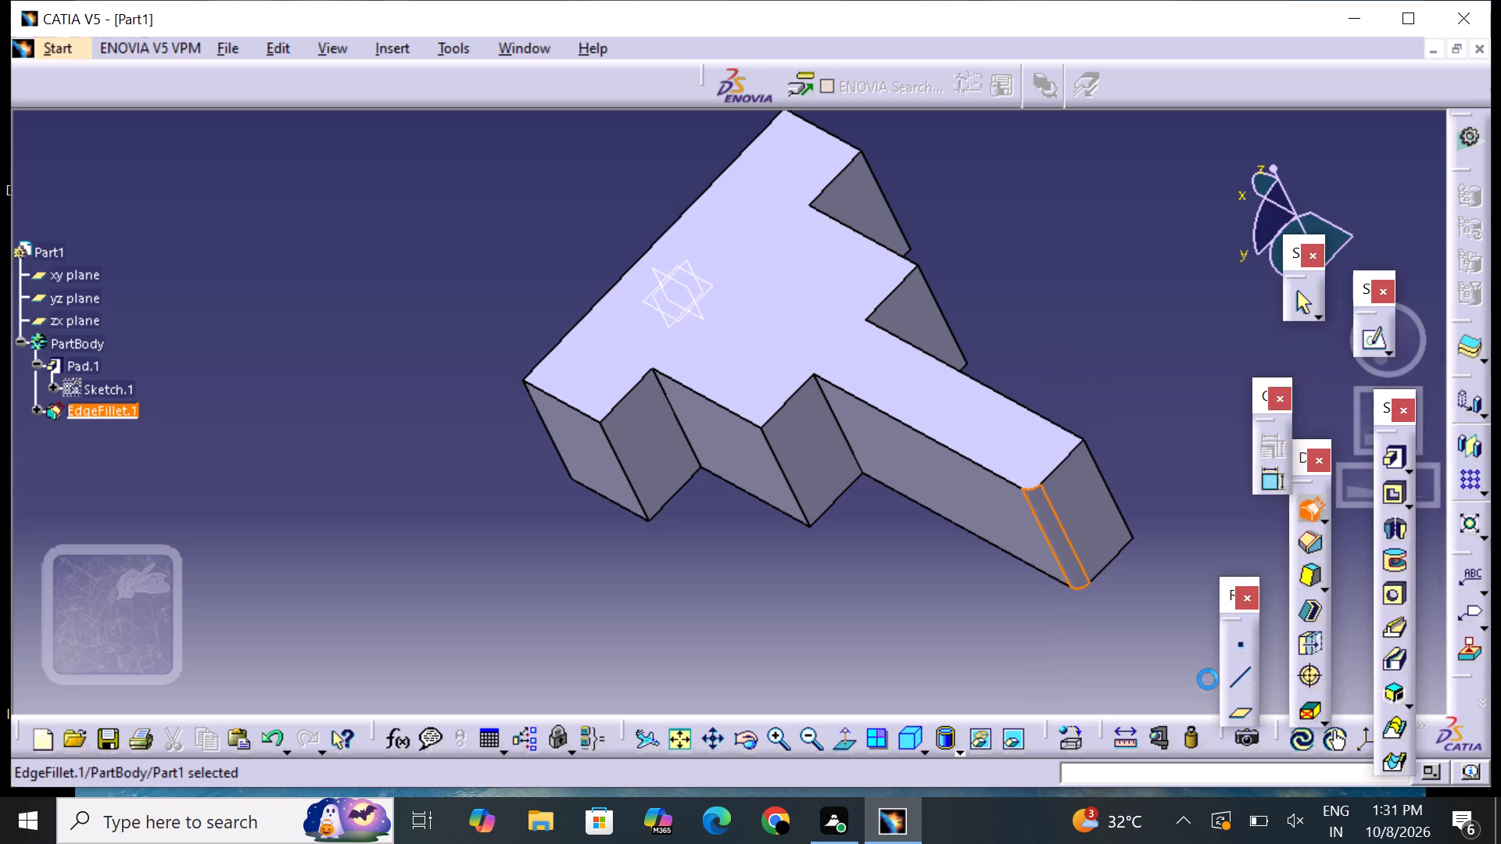
pyautogui.click(877, 646)
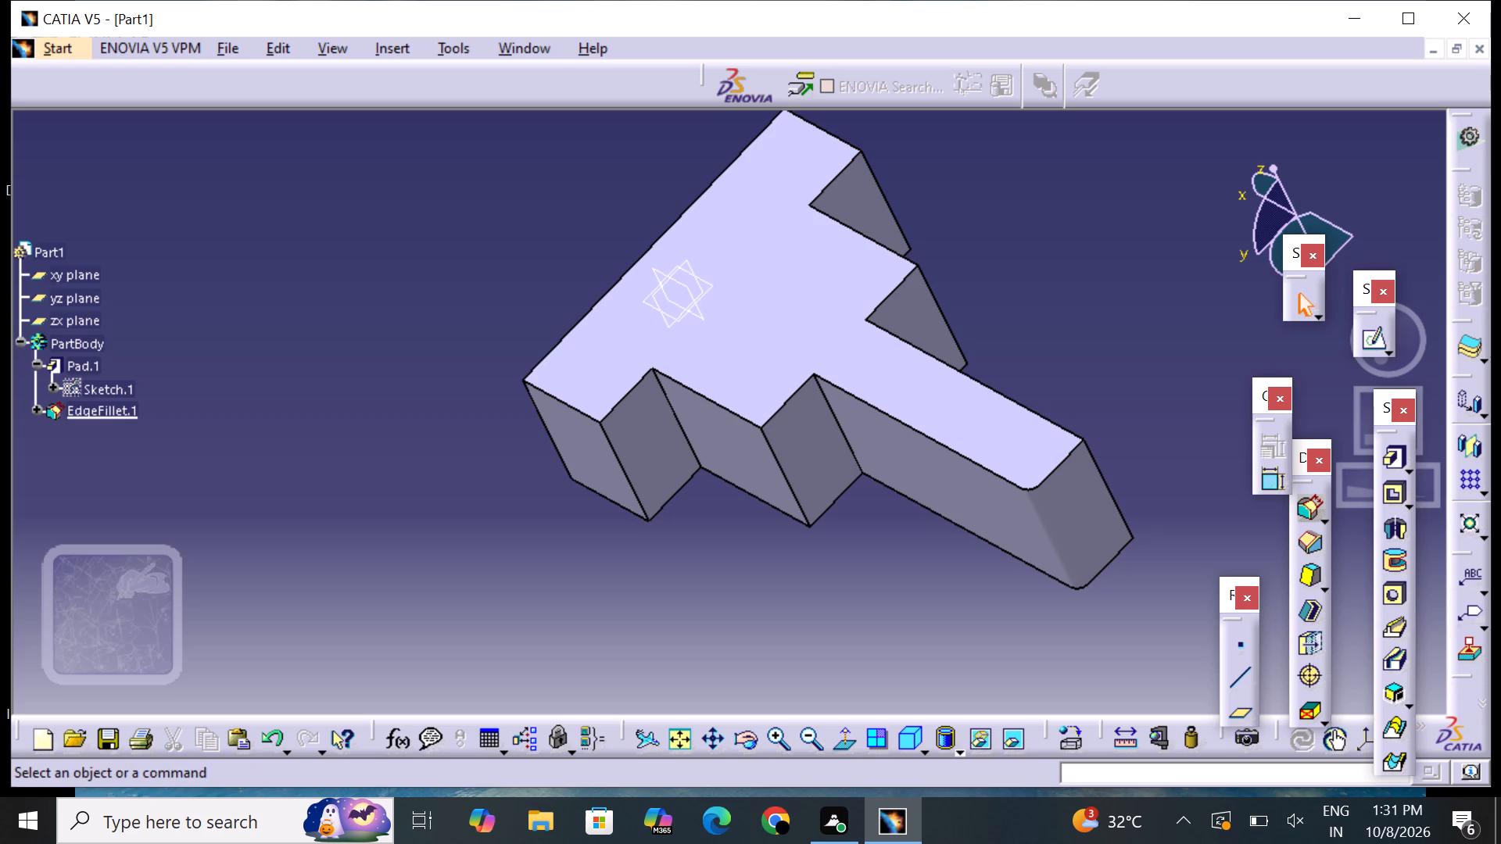
# Round the other corner edge at the long arm's end with a second 5 mm chordal fillet.
pyautogui.click(396, 52)
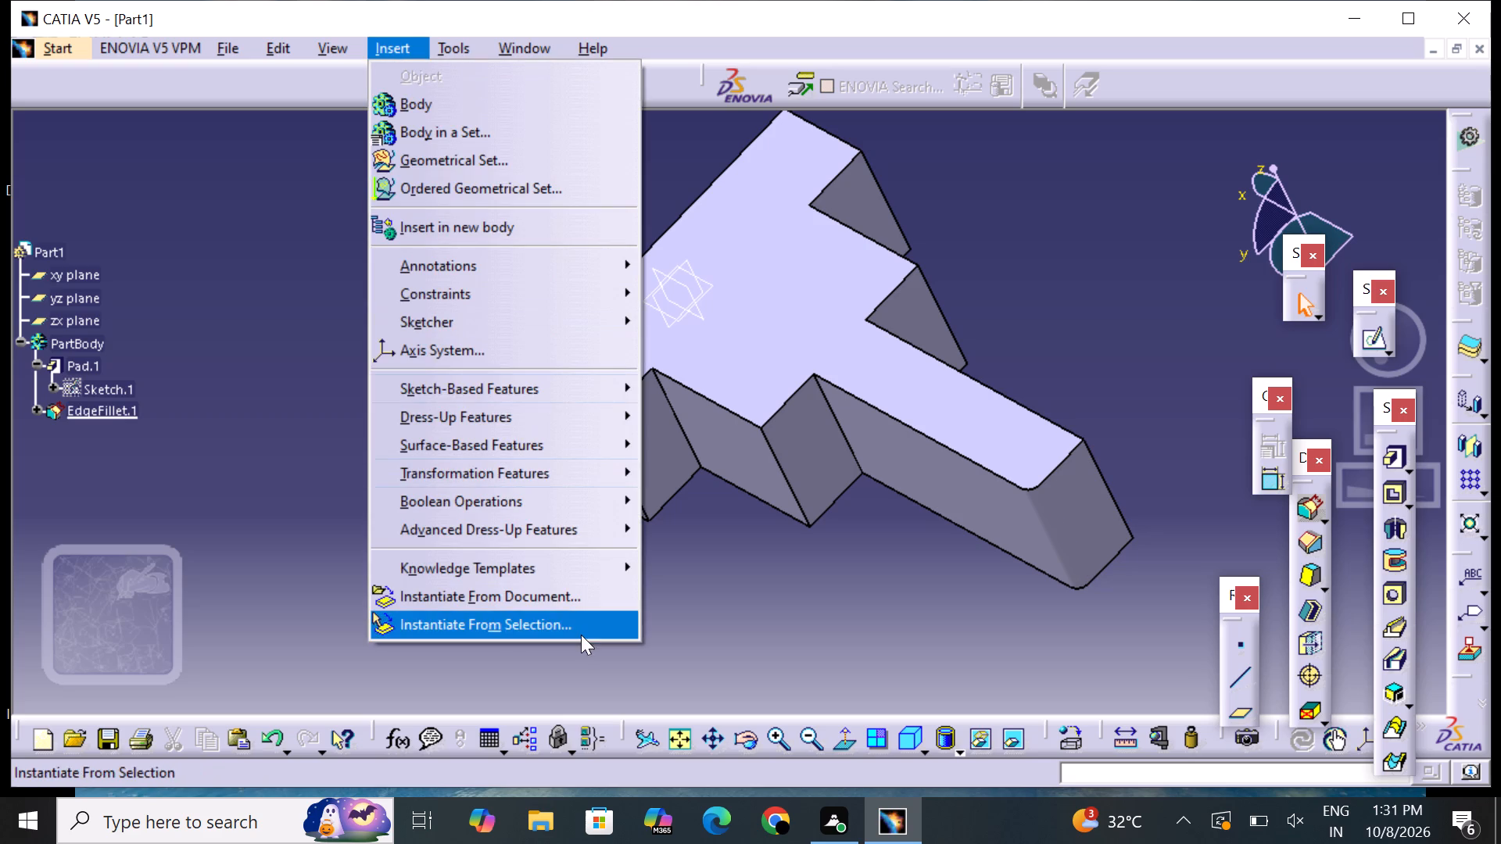
pyautogui.click(521, 432)
pyautogui.click(500, 414)
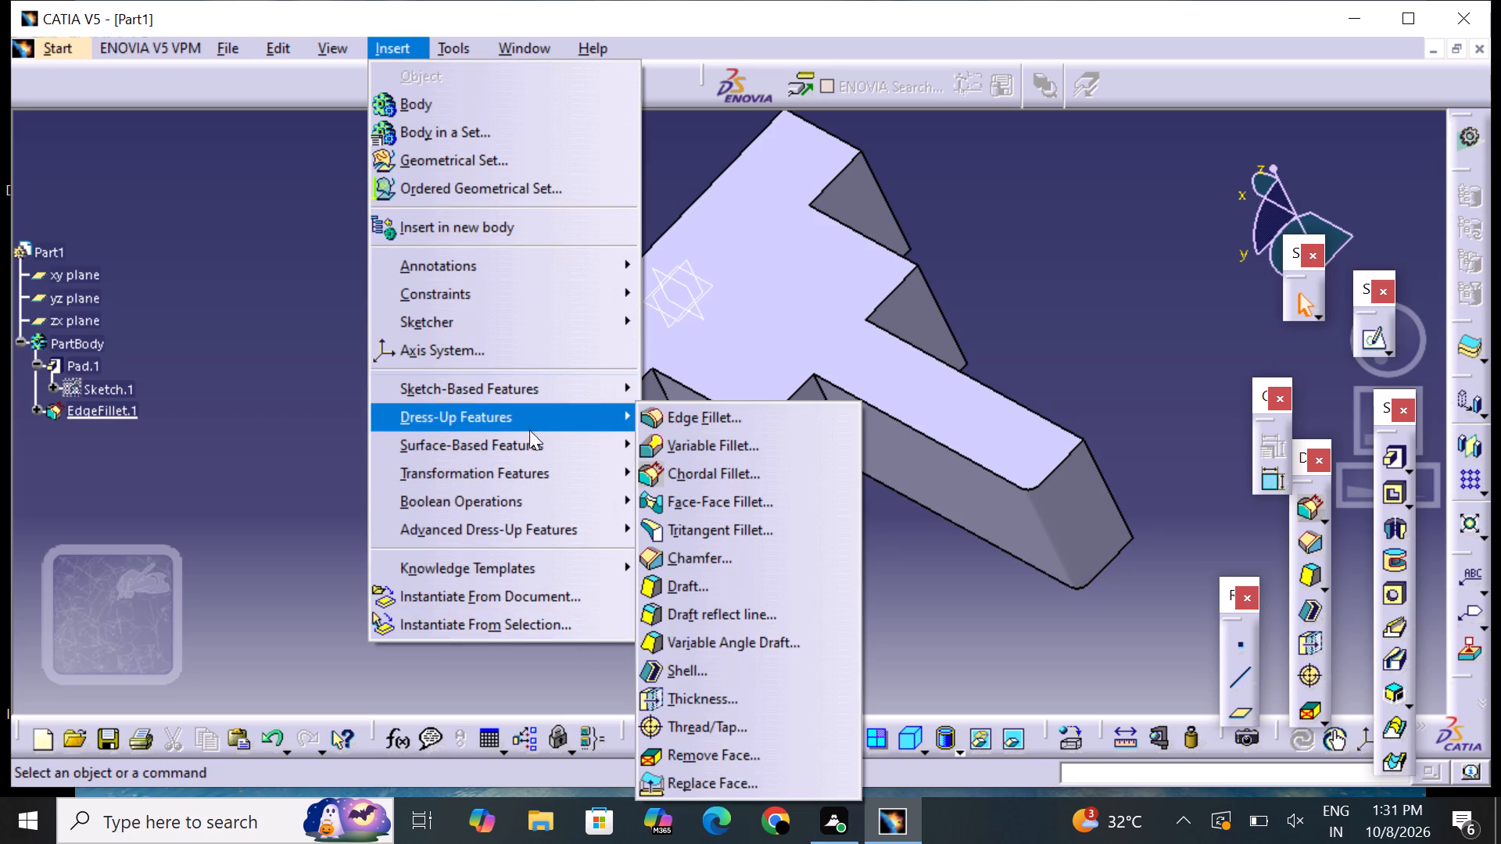
pyautogui.click(724, 473)
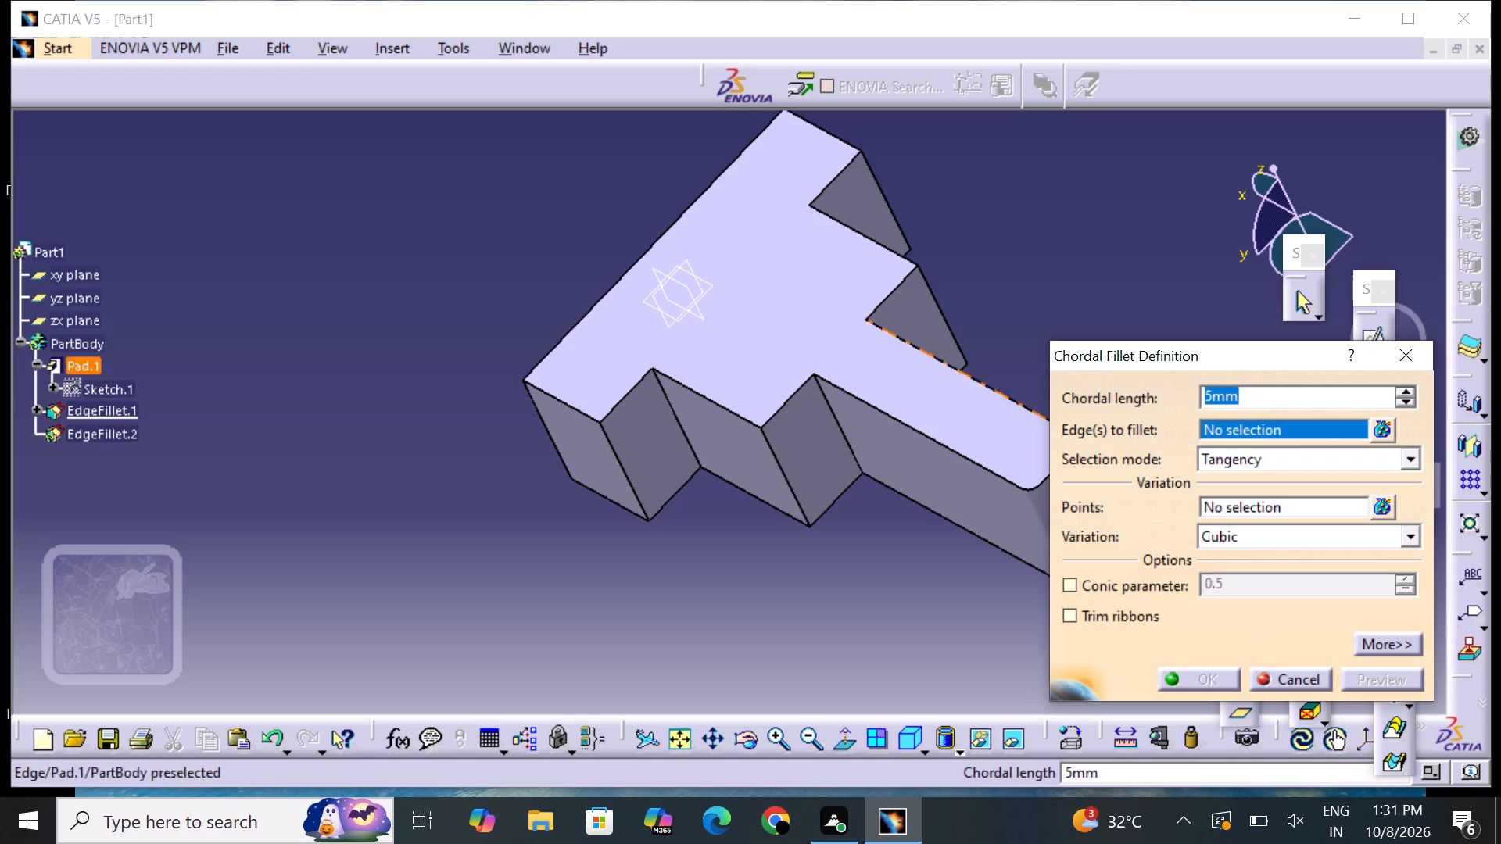
pyautogui.moveTo(851, 368); pyautogui.dragTo(721, 319)
pyautogui.moveTo(907, 335); pyautogui.dragTo(909, 339, button='middle')
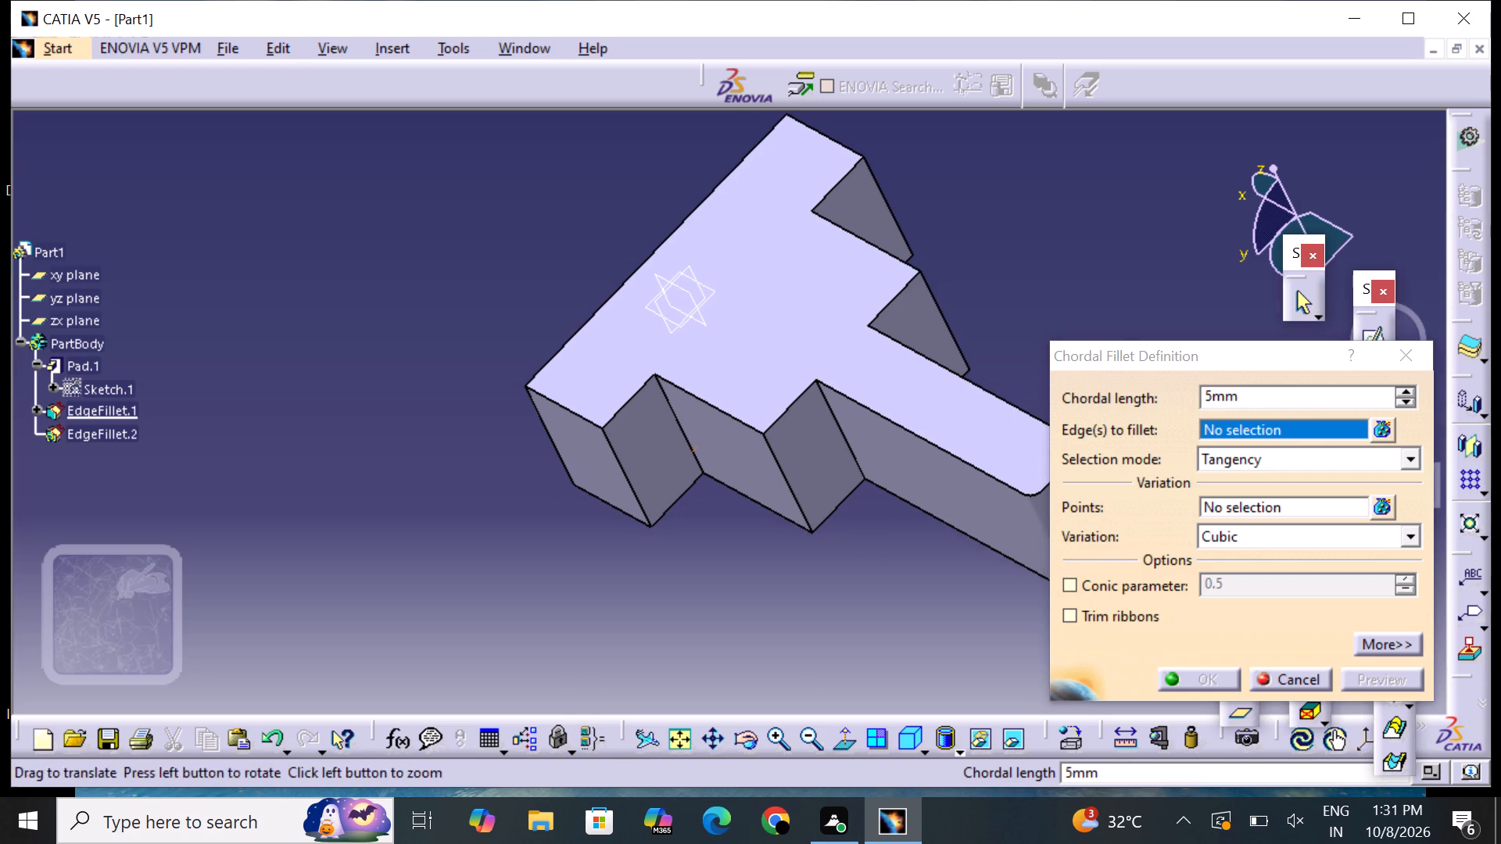
pyautogui.moveTo(909, 339); pyautogui.dragTo(772, 341, button='middle')
pyautogui.scroll(-1, 902, 348)
pyautogui.click(966, 481)
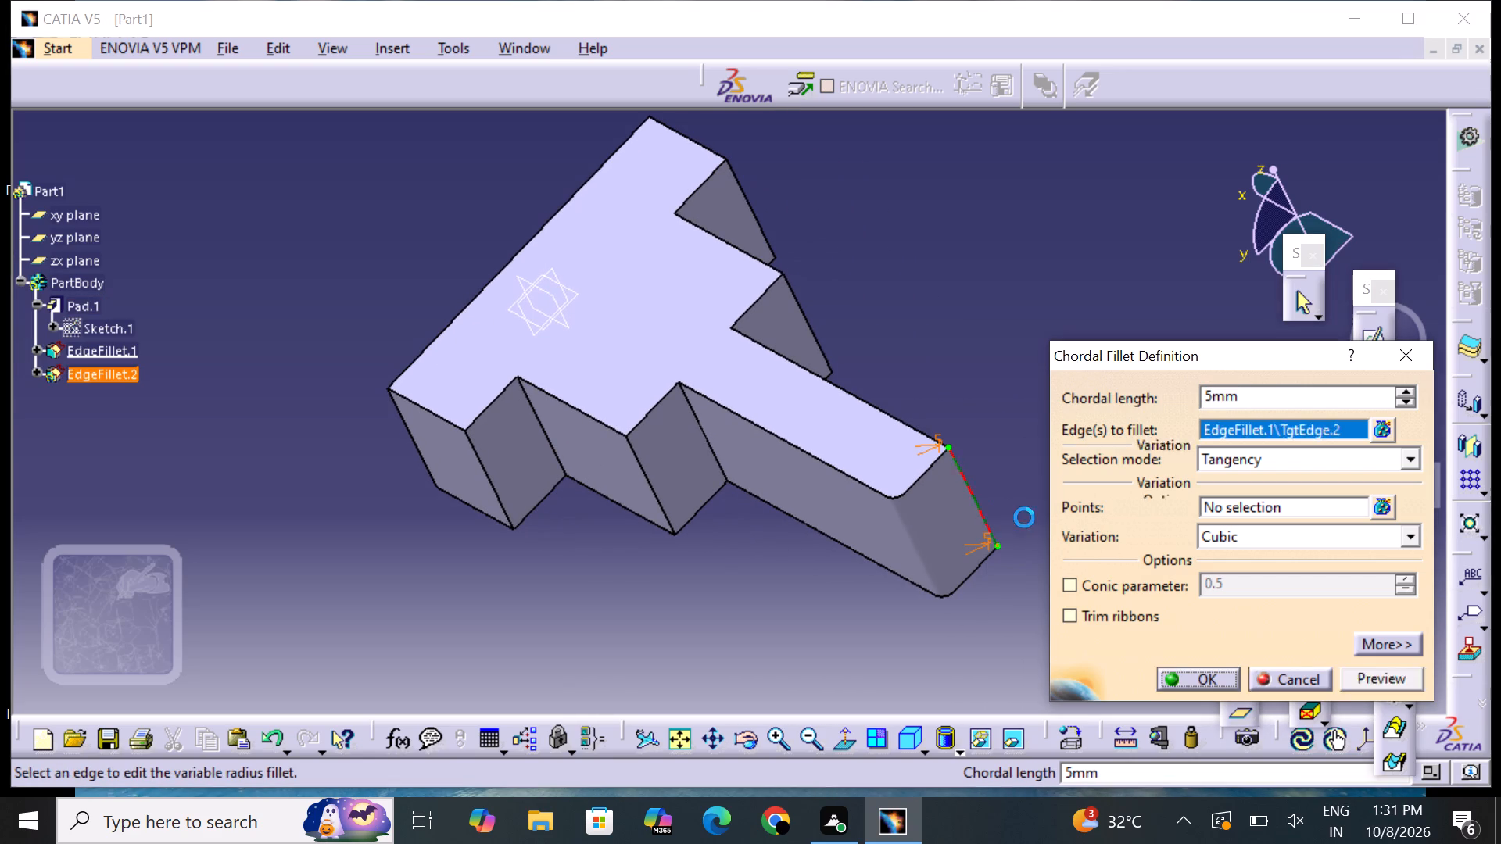
pyautogui.click(1209, 674)
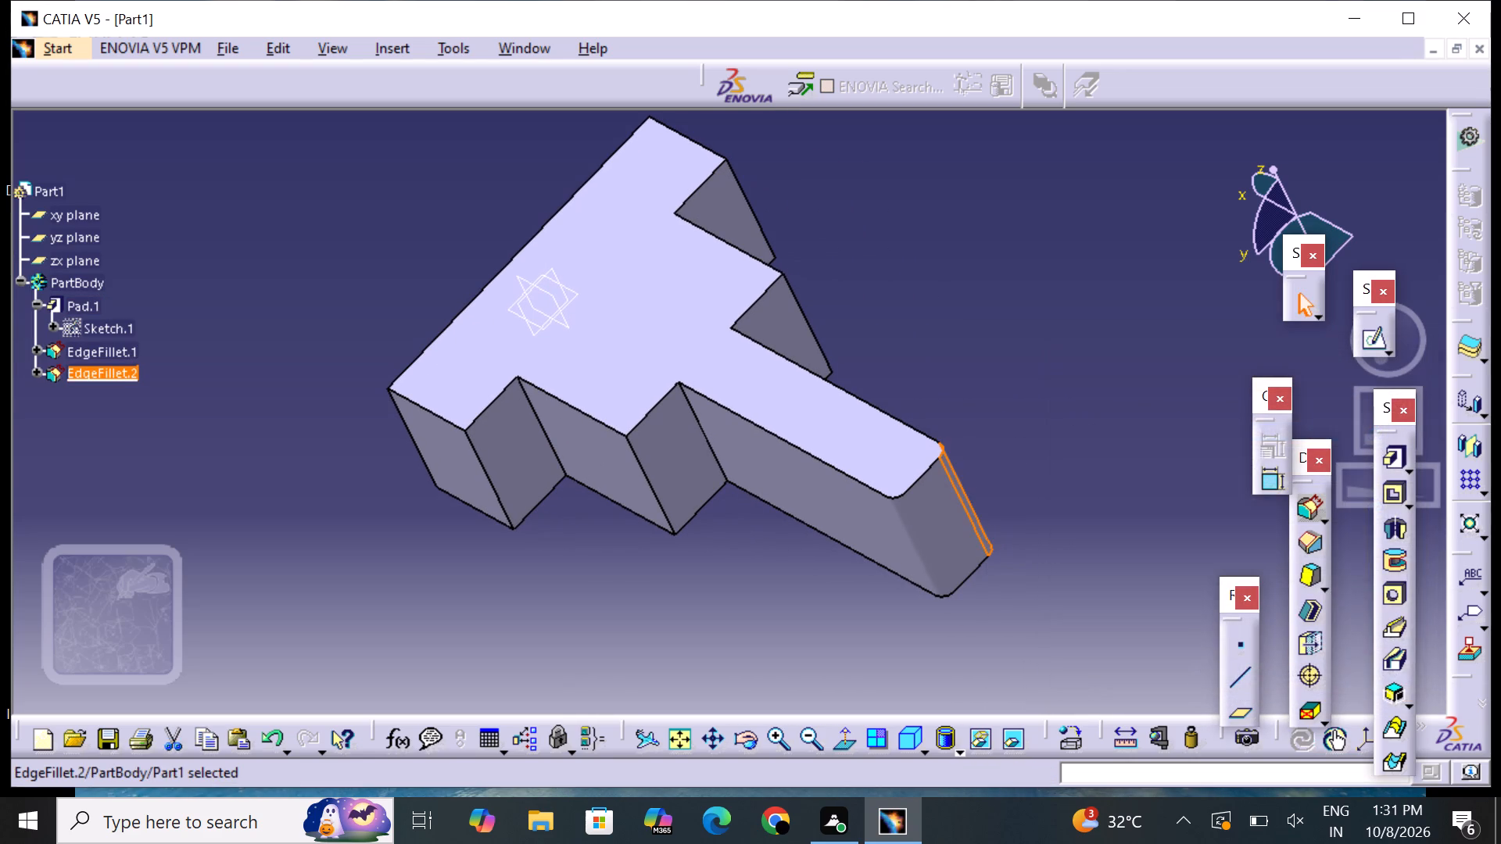
pyautogui.click(1008, 419)
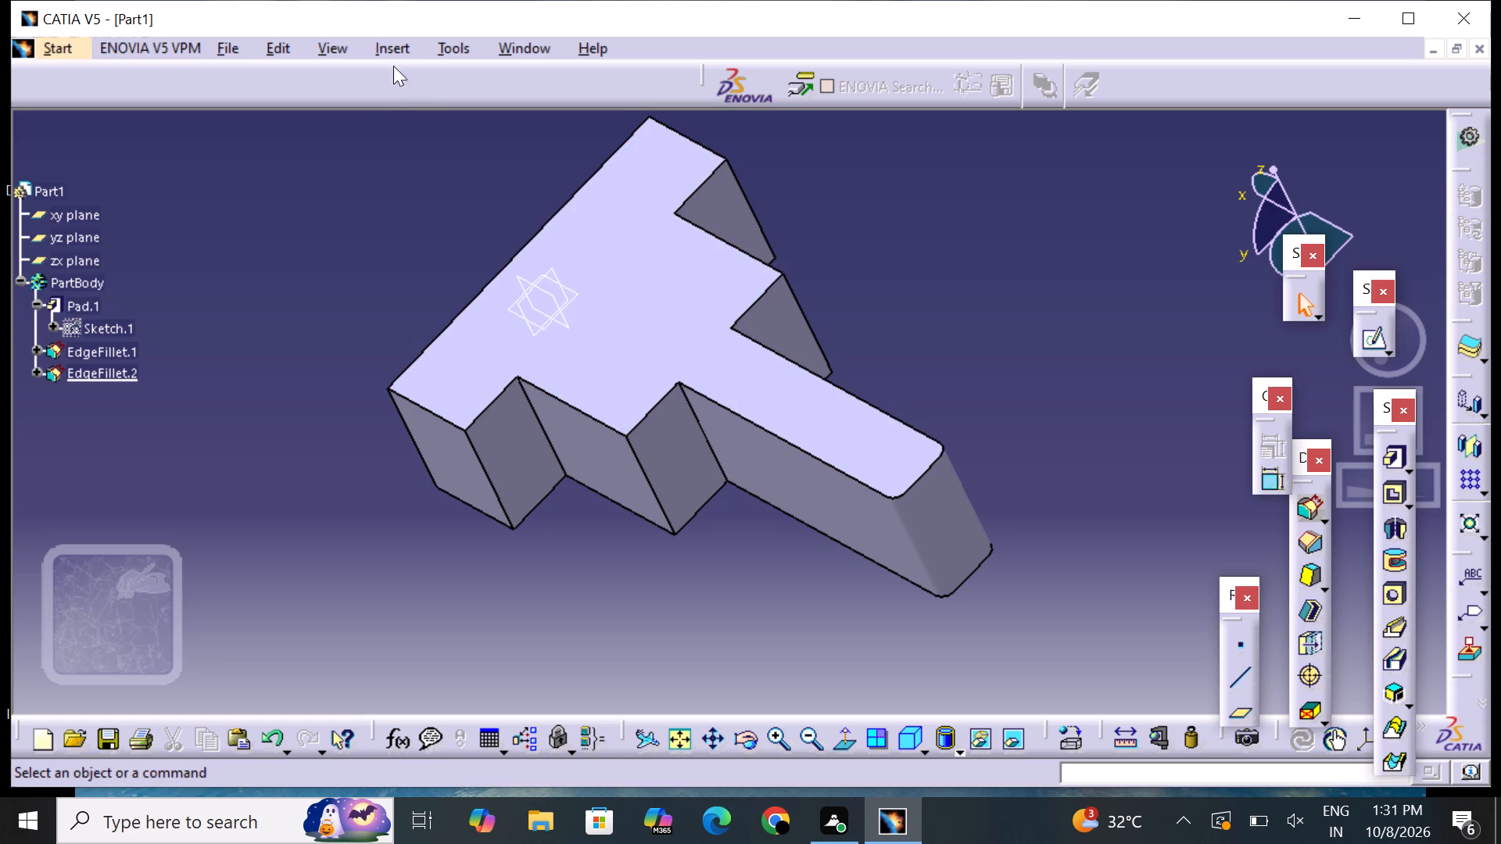
# Shell the filleted solid with a default inside thickness of 5 mm and no faces removed.
pyautogui.click(397, 43)
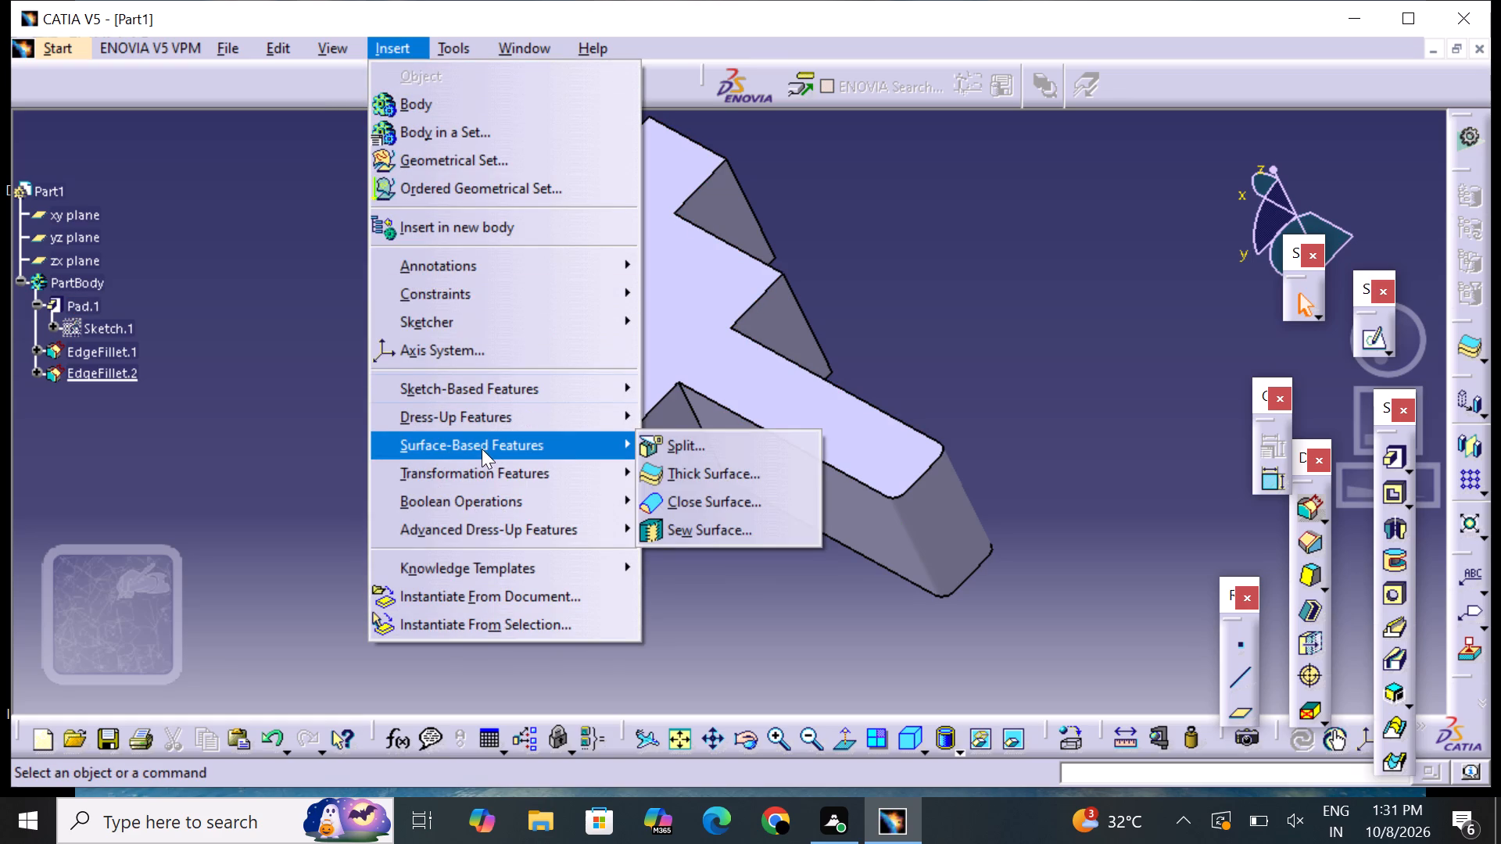
pyautogui.click(477, 424)
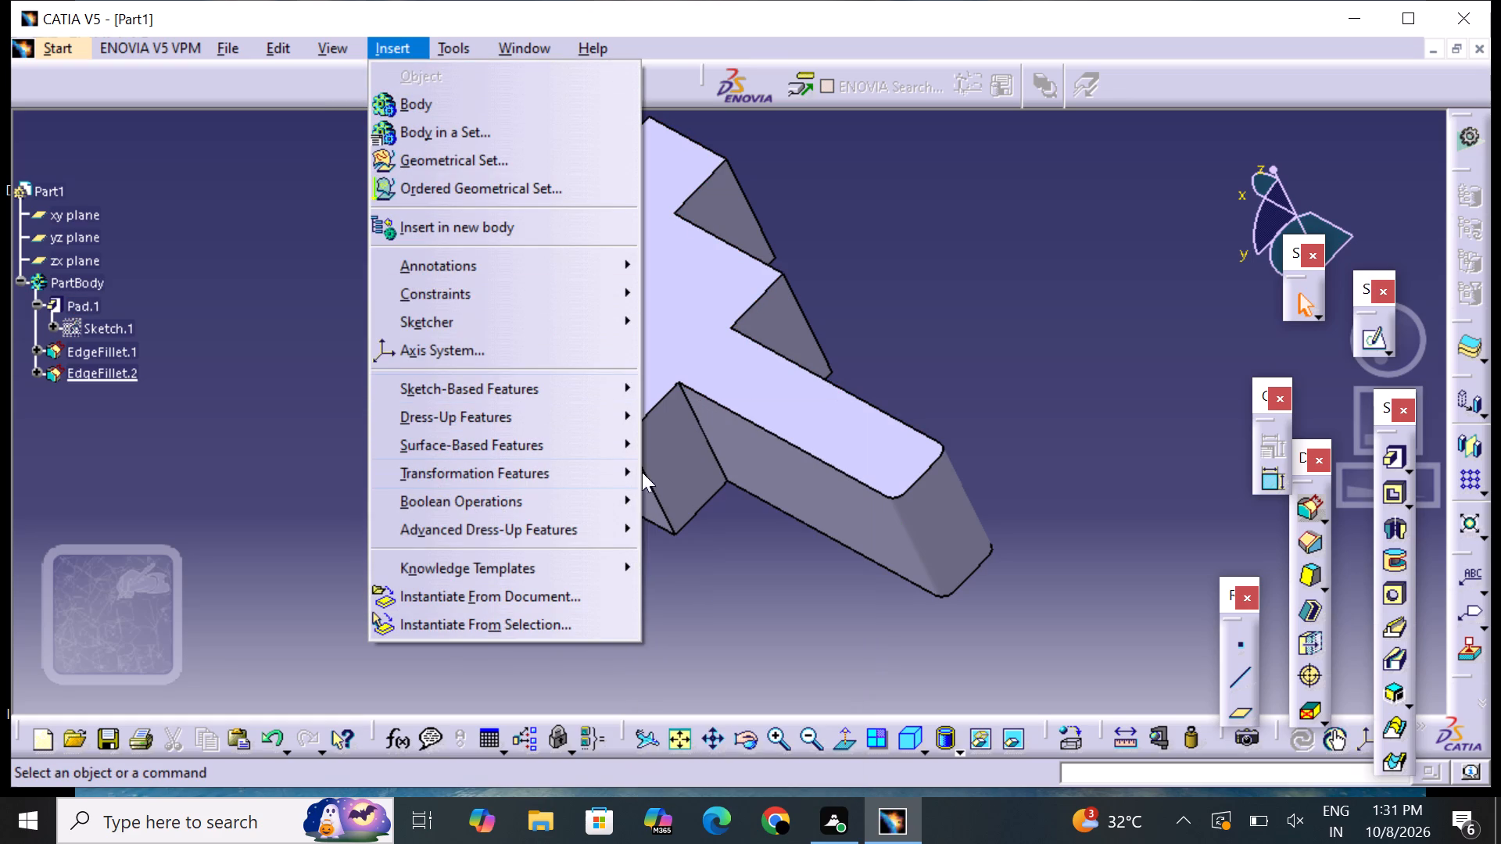
pyautogui.click(516, 425)
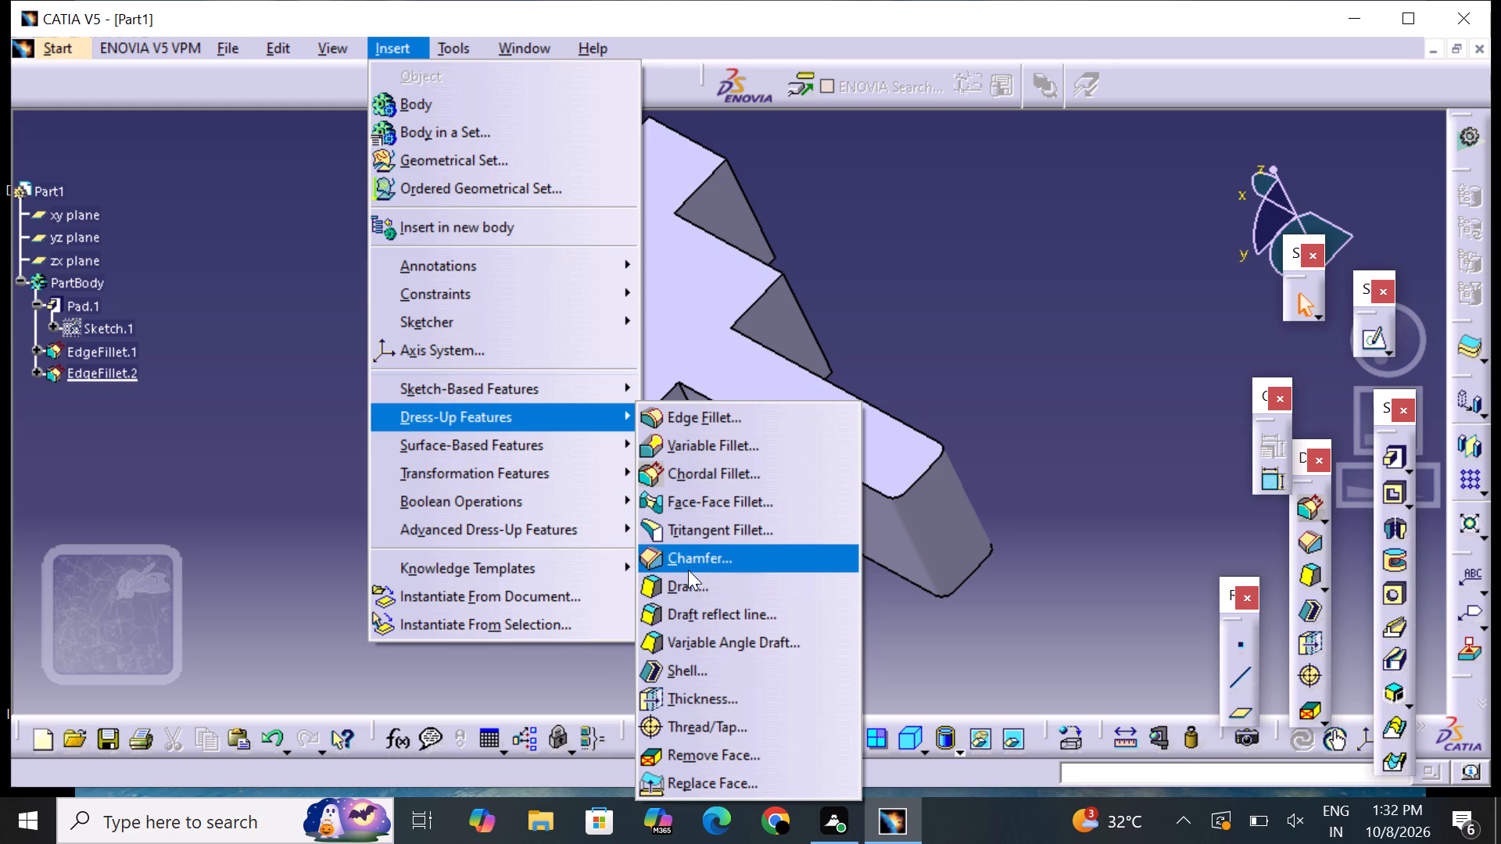
pyautogui.click(701, 674)
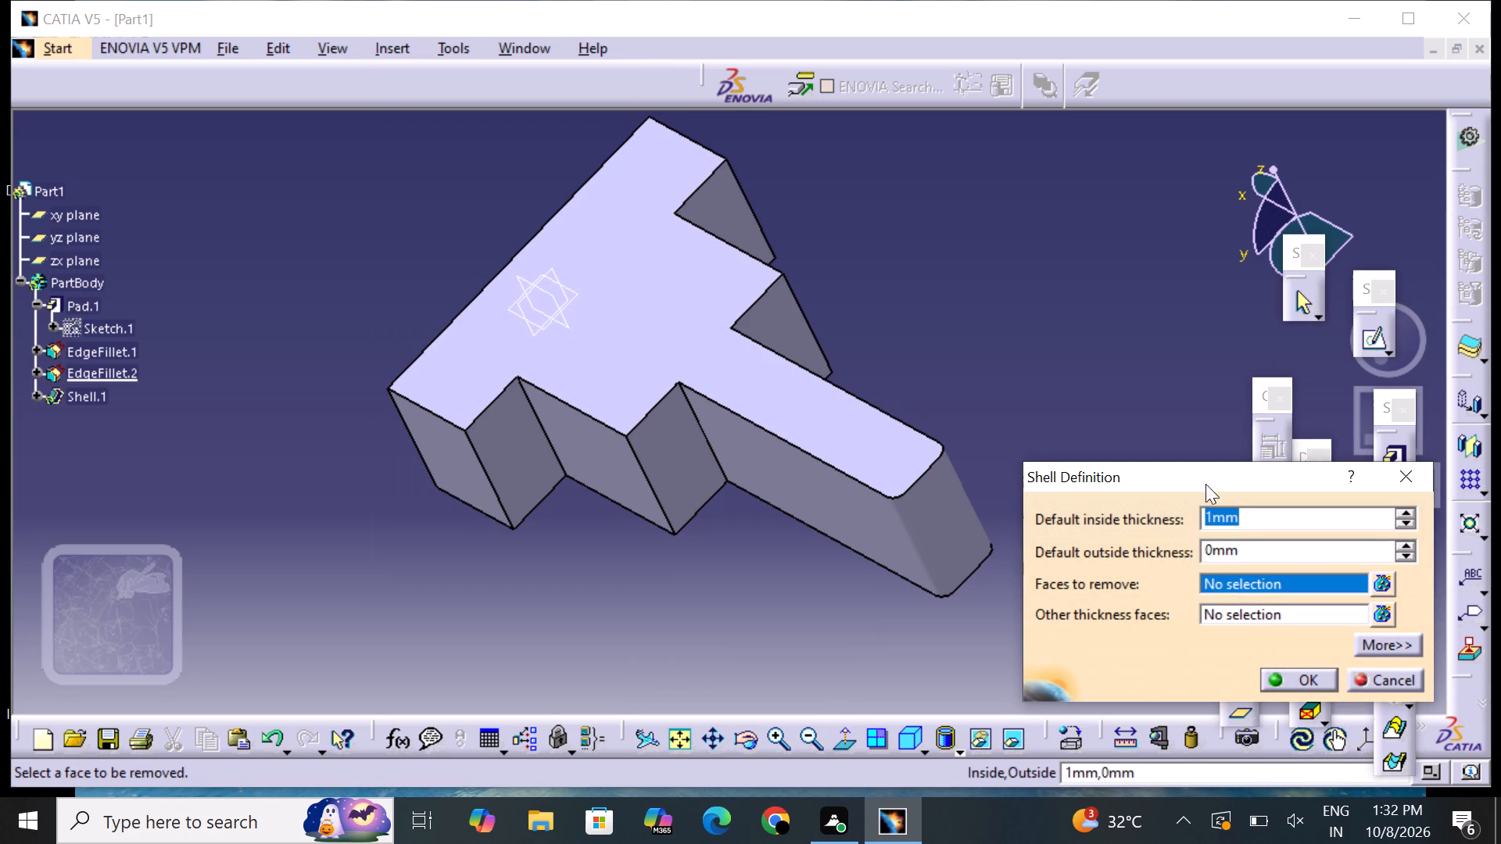
pyautogui.press('BackSpace')
pyautogui.press('5')
pyautogui.press('Return')
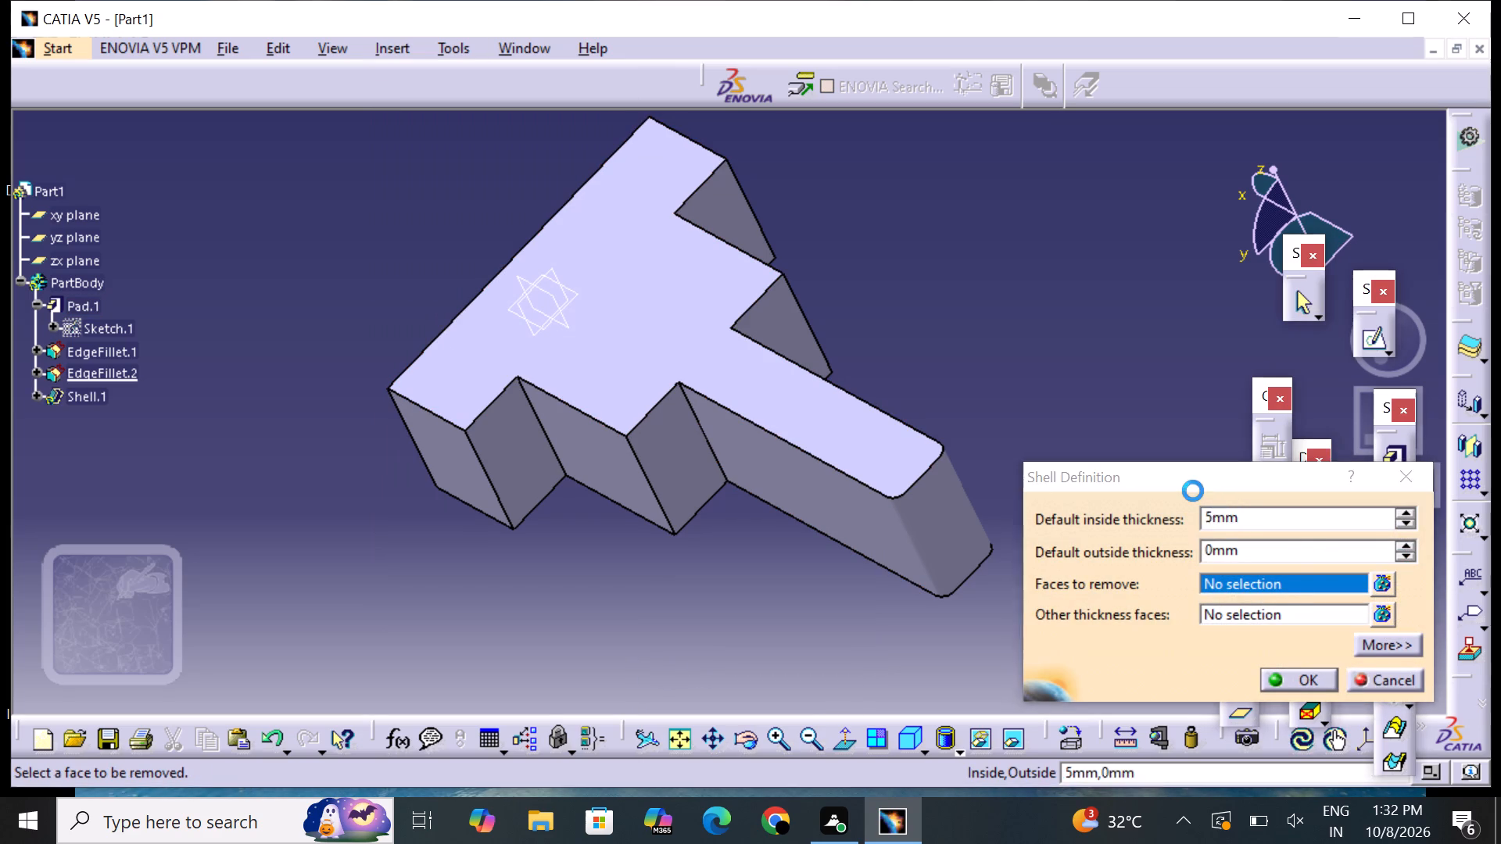
pyautogui.click(966, 320)
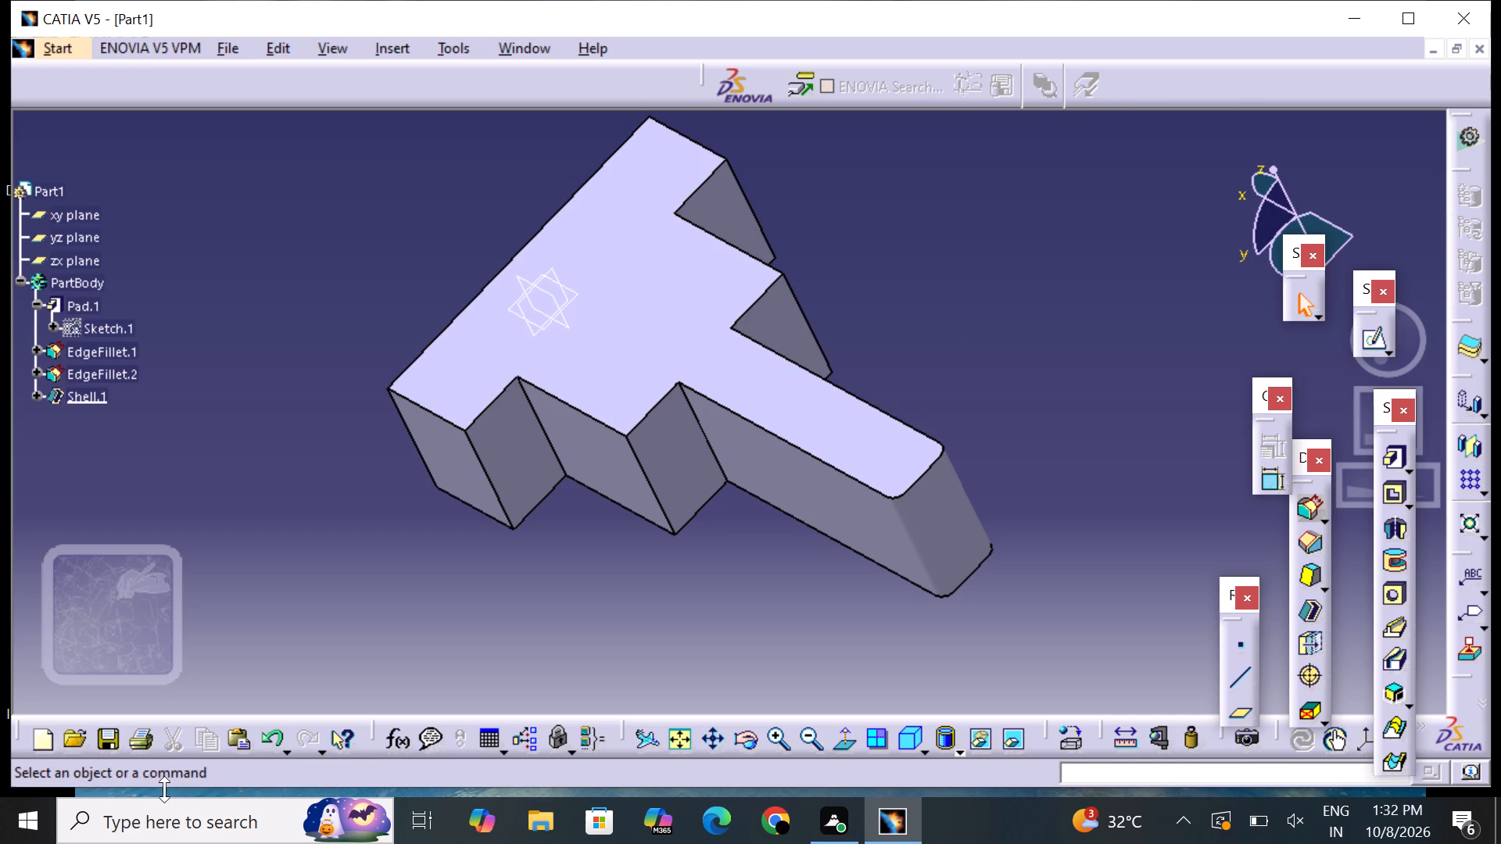
# Save the part to the Desktop as a CATPart named "part 15".
pyautogui.click(102, 733)
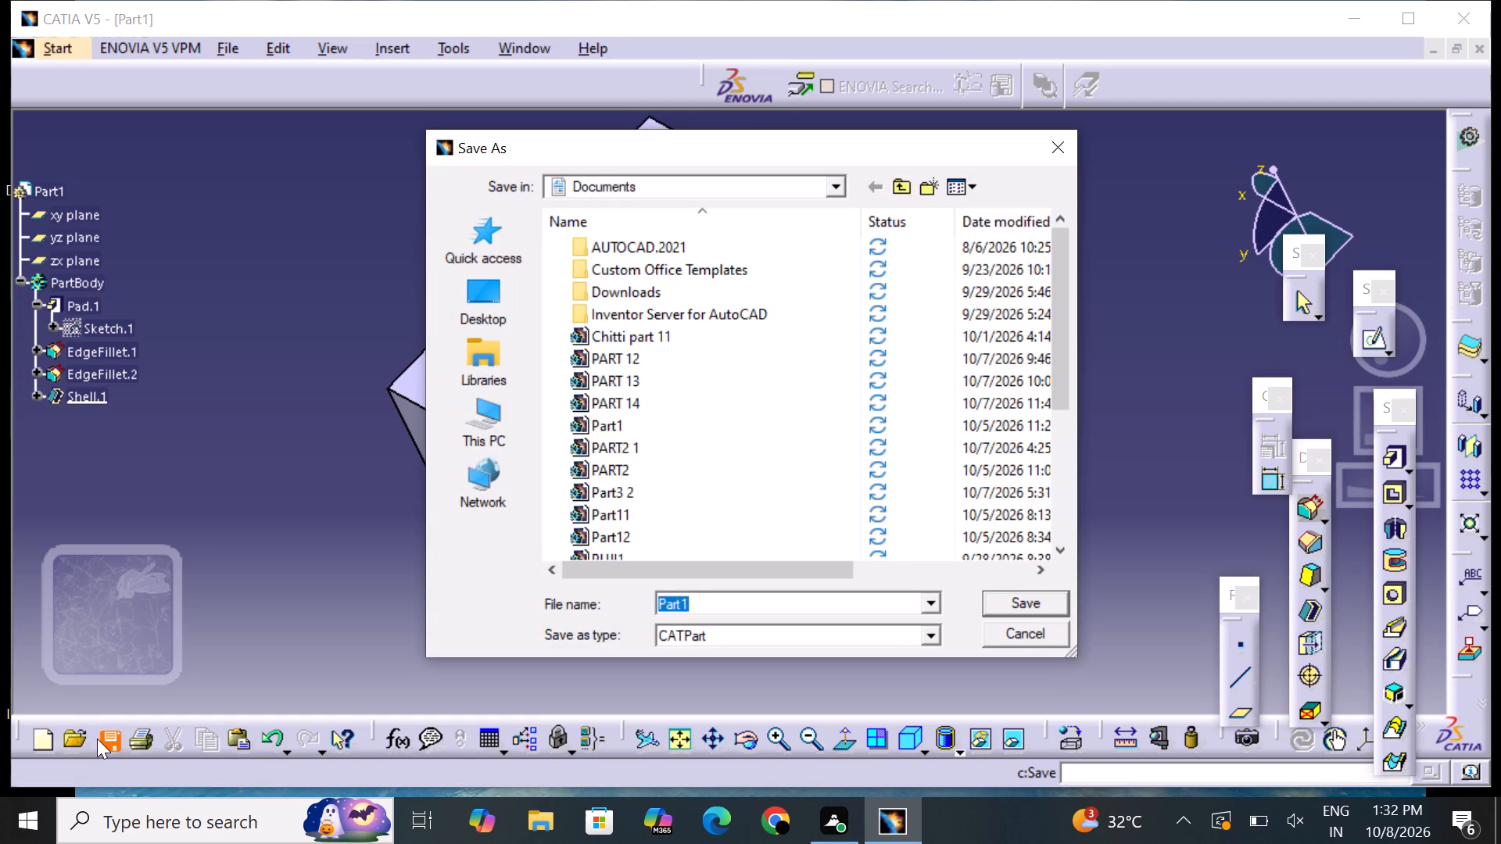
pyautogui.press('BackSpace')
pyautogui.write('part')
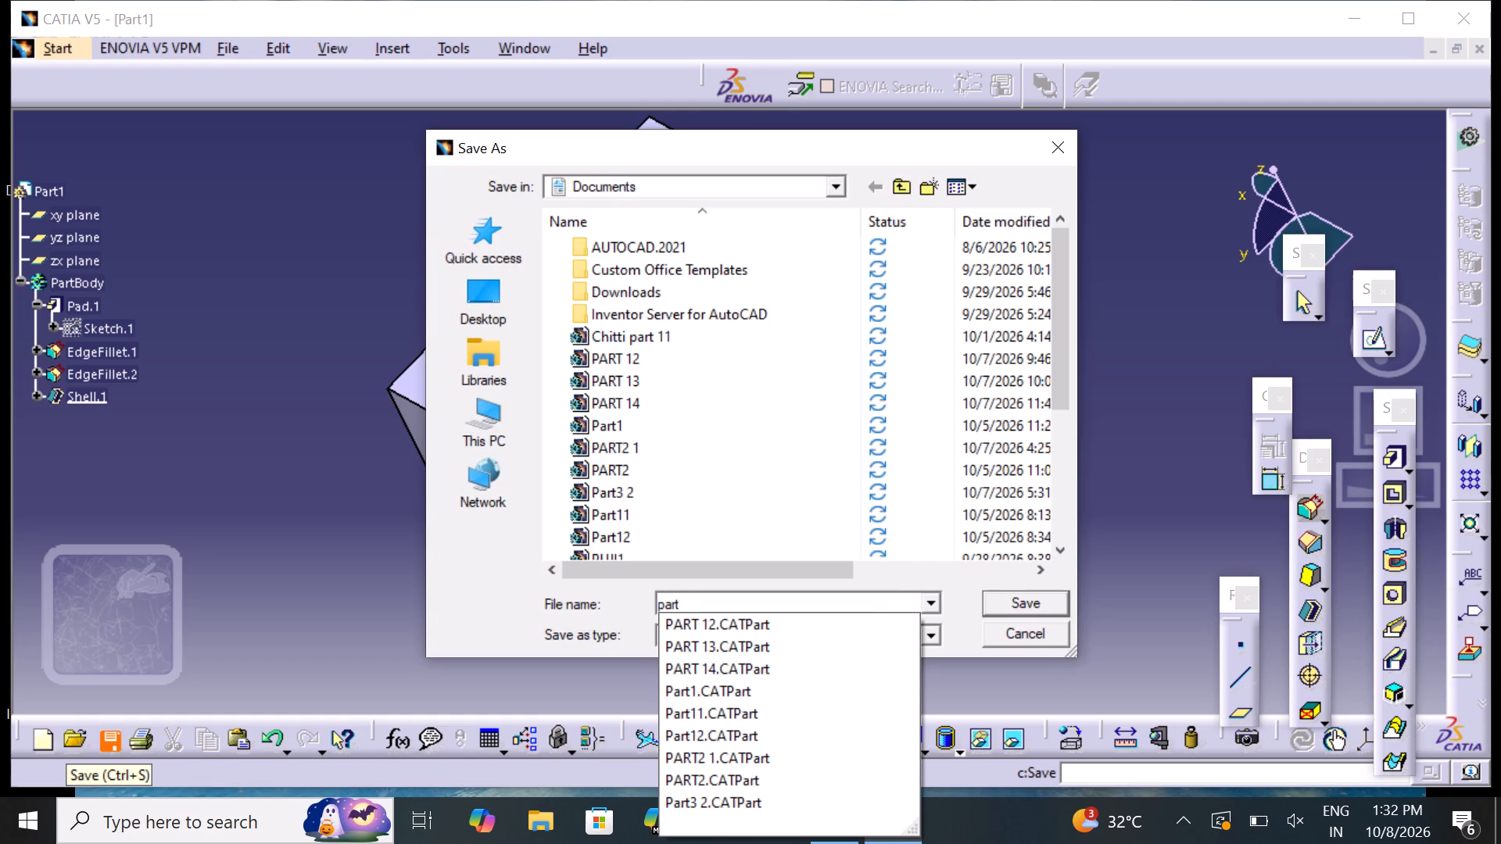
pyautogui.press('space')
pyautogui.write('15')
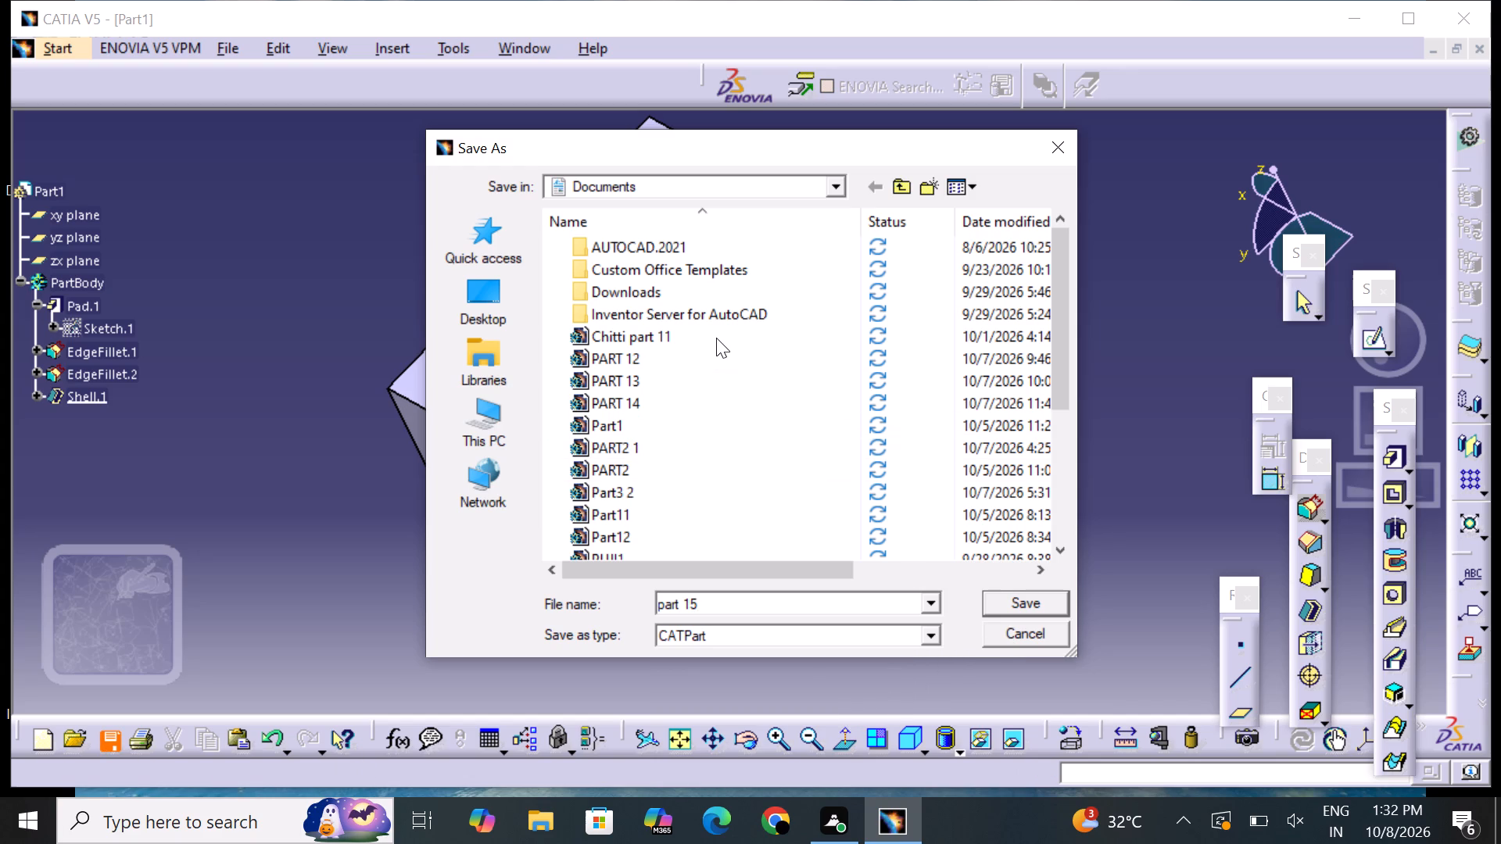
pyautogui.click(471, 295)
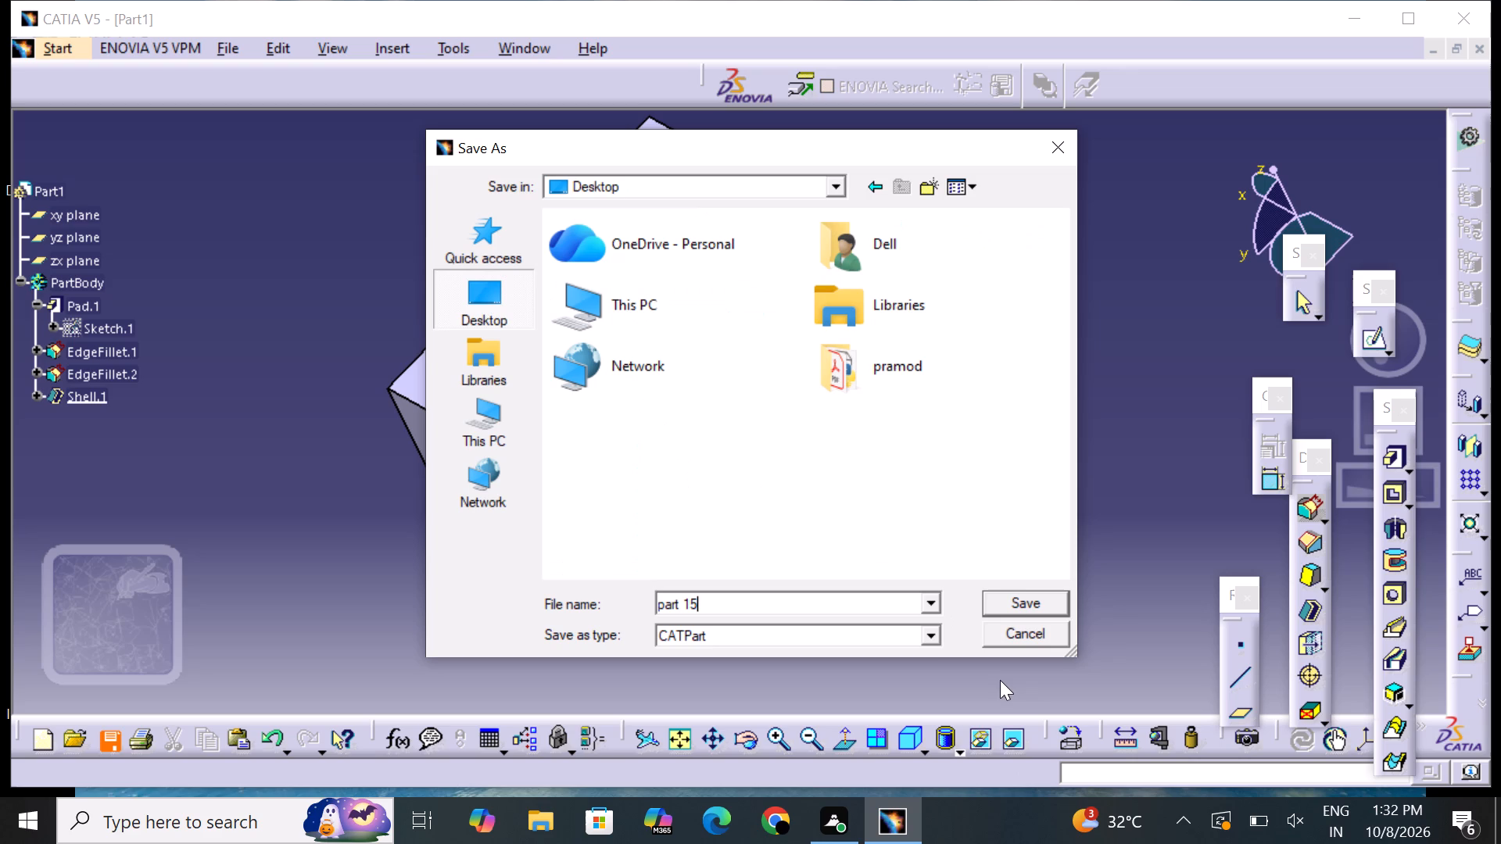
pyautogui.click(1023, 603)
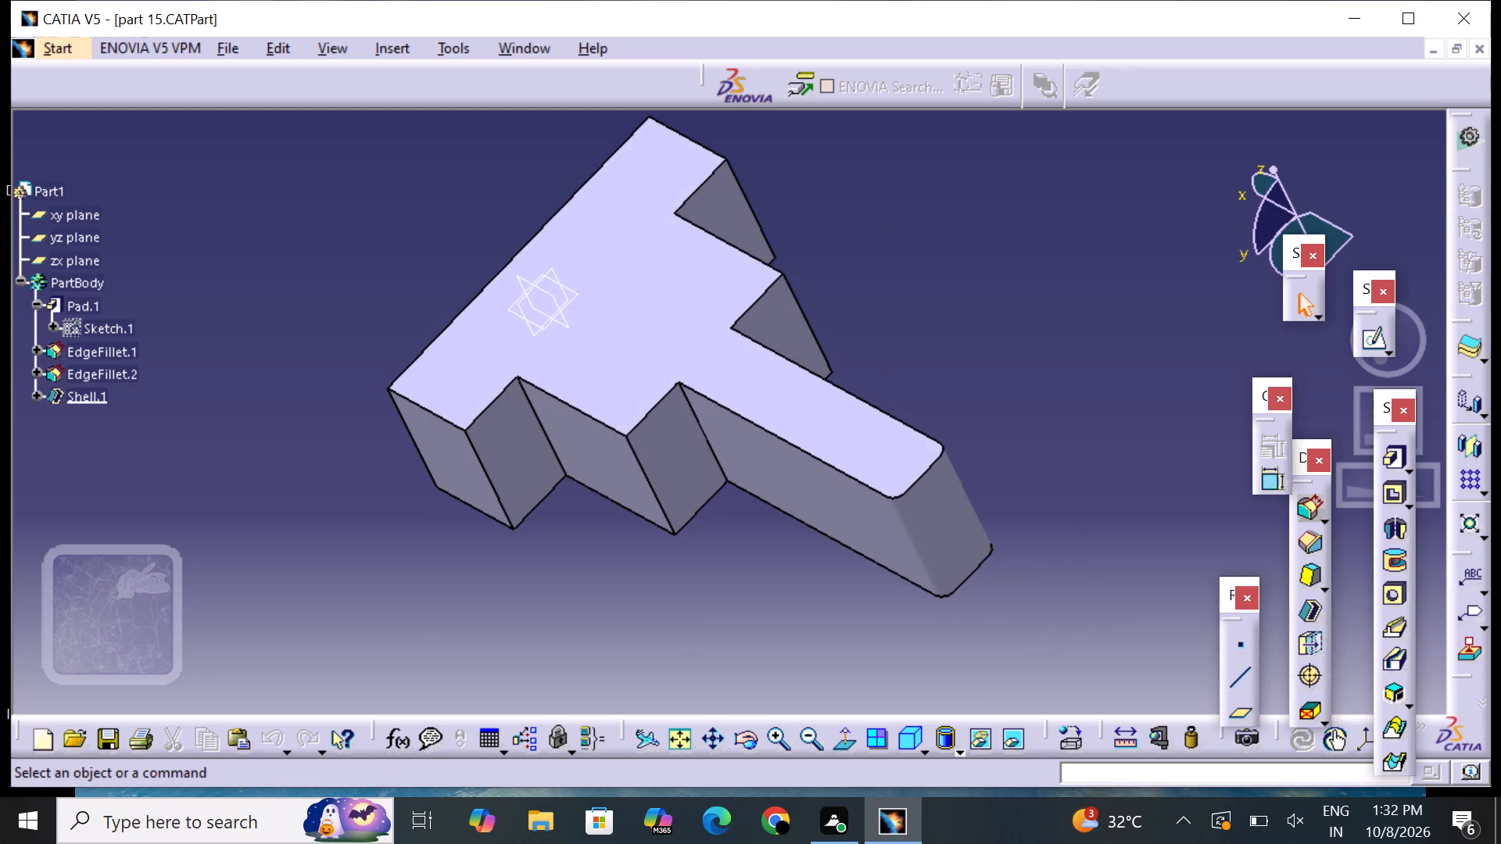
# Print the part view to a PDF document named "part 15" on the Desktop.
pyautogui.click(145, 738)
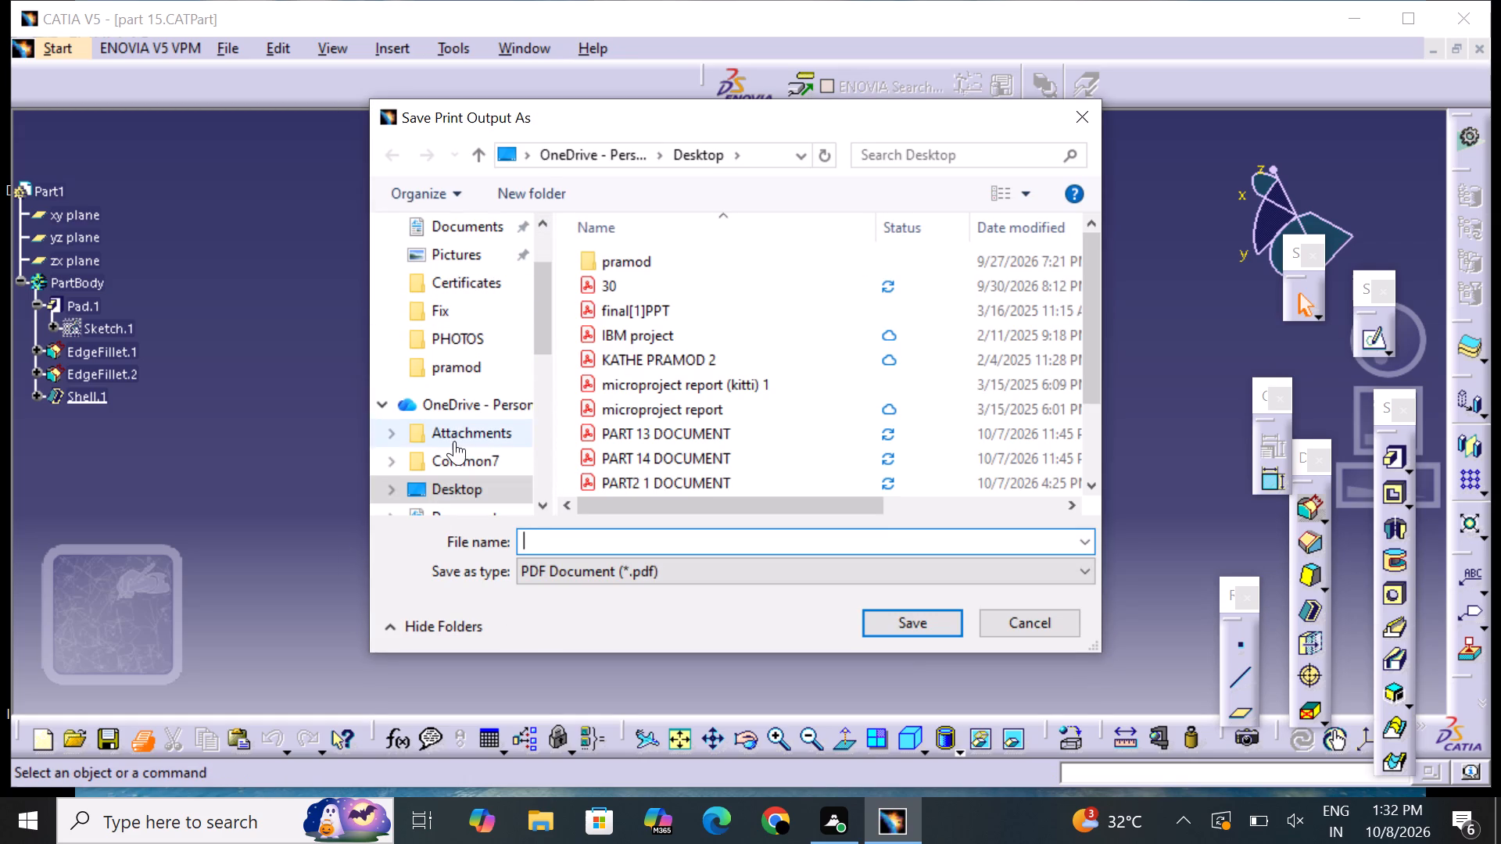
pyautogui.click(451, 495)
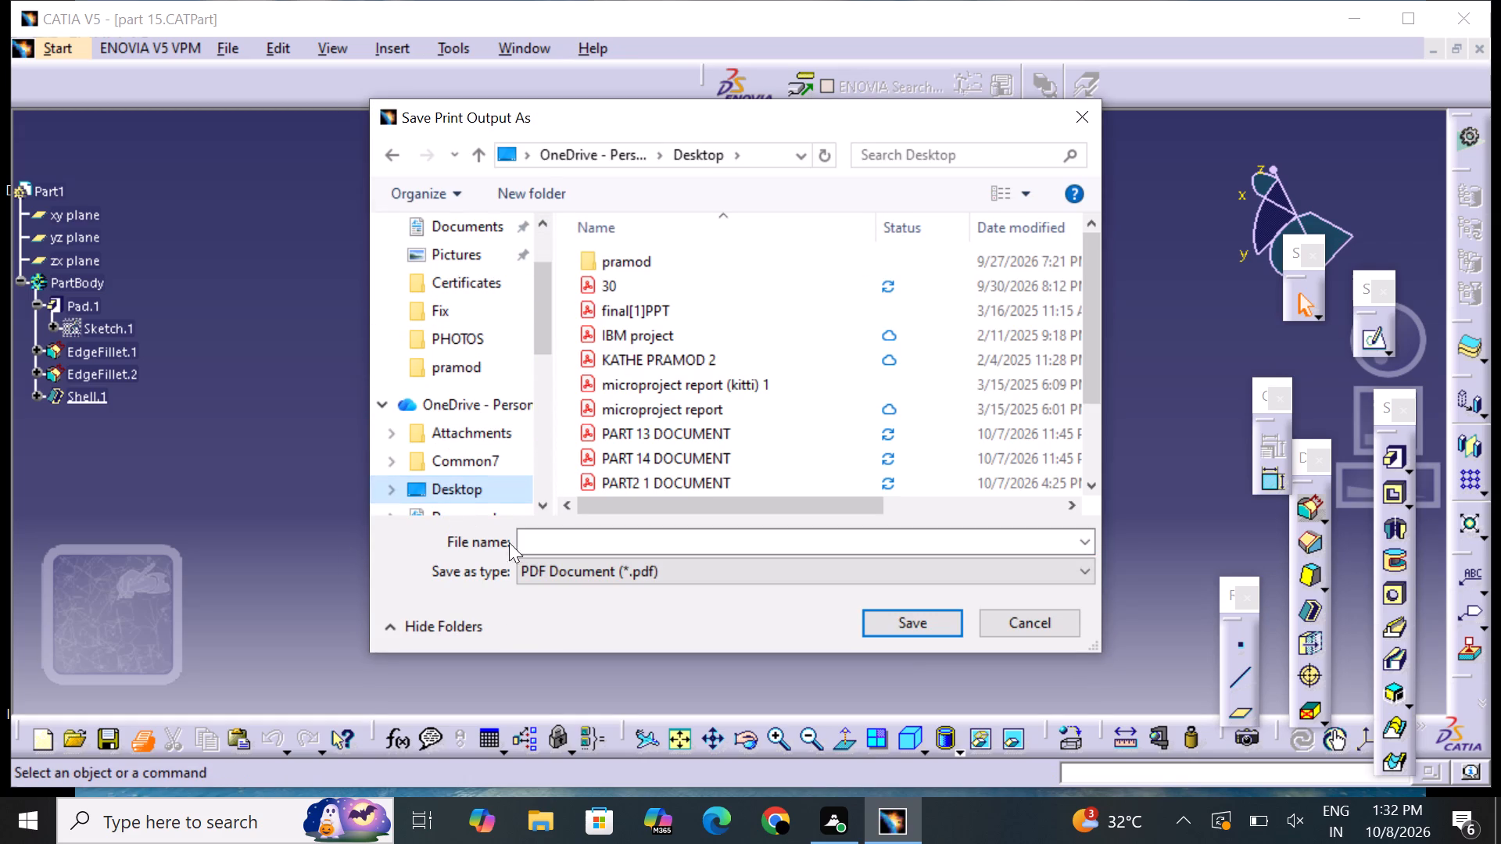
pyautogui.click(532, 540)
pyautogui.press('p')
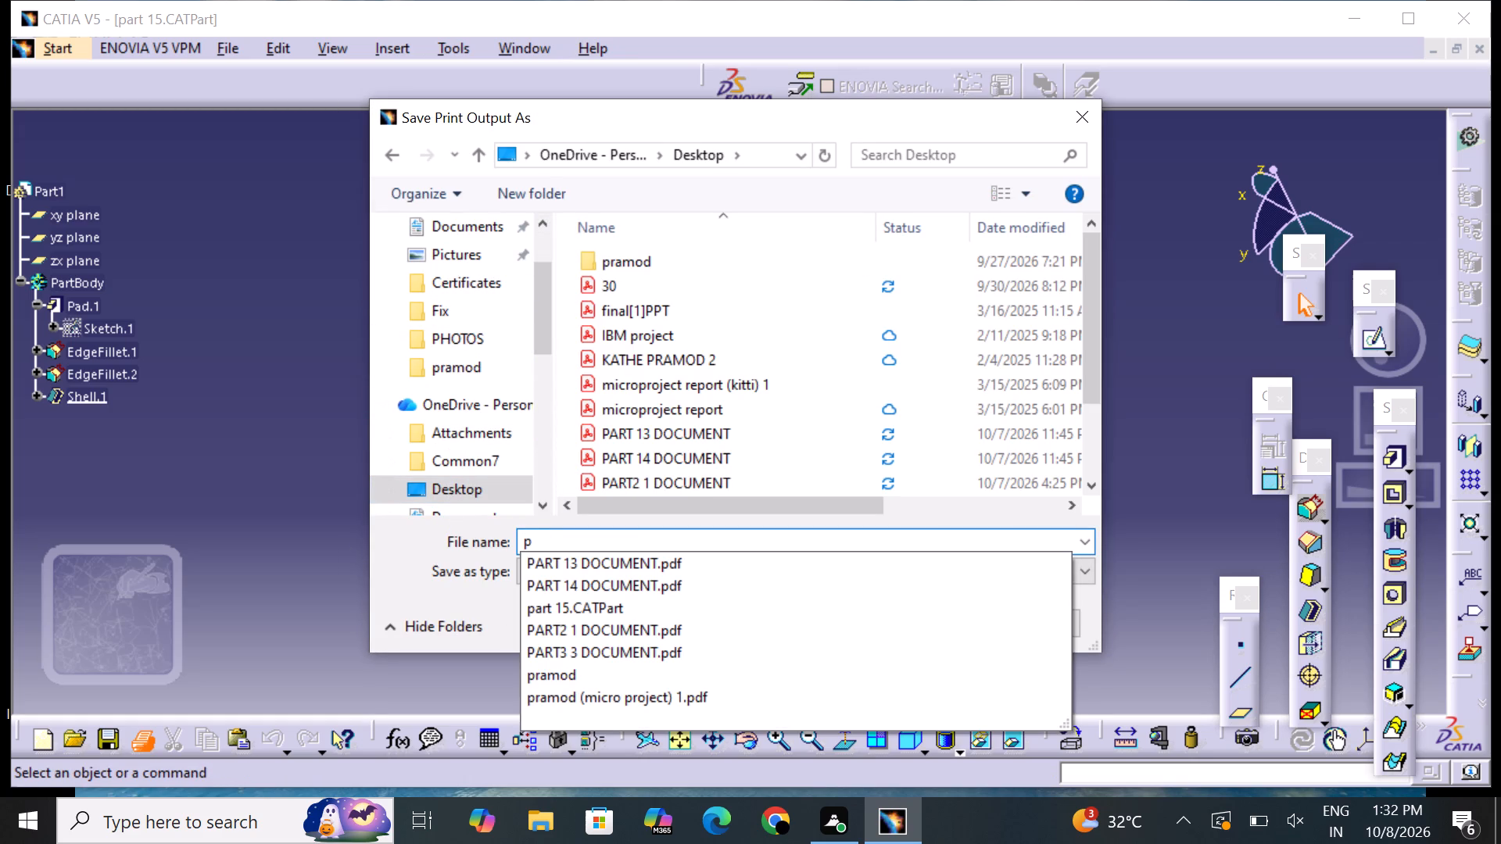
pyautogui.write('art')
pyautogui.press('space')
pyautogui.write('15')
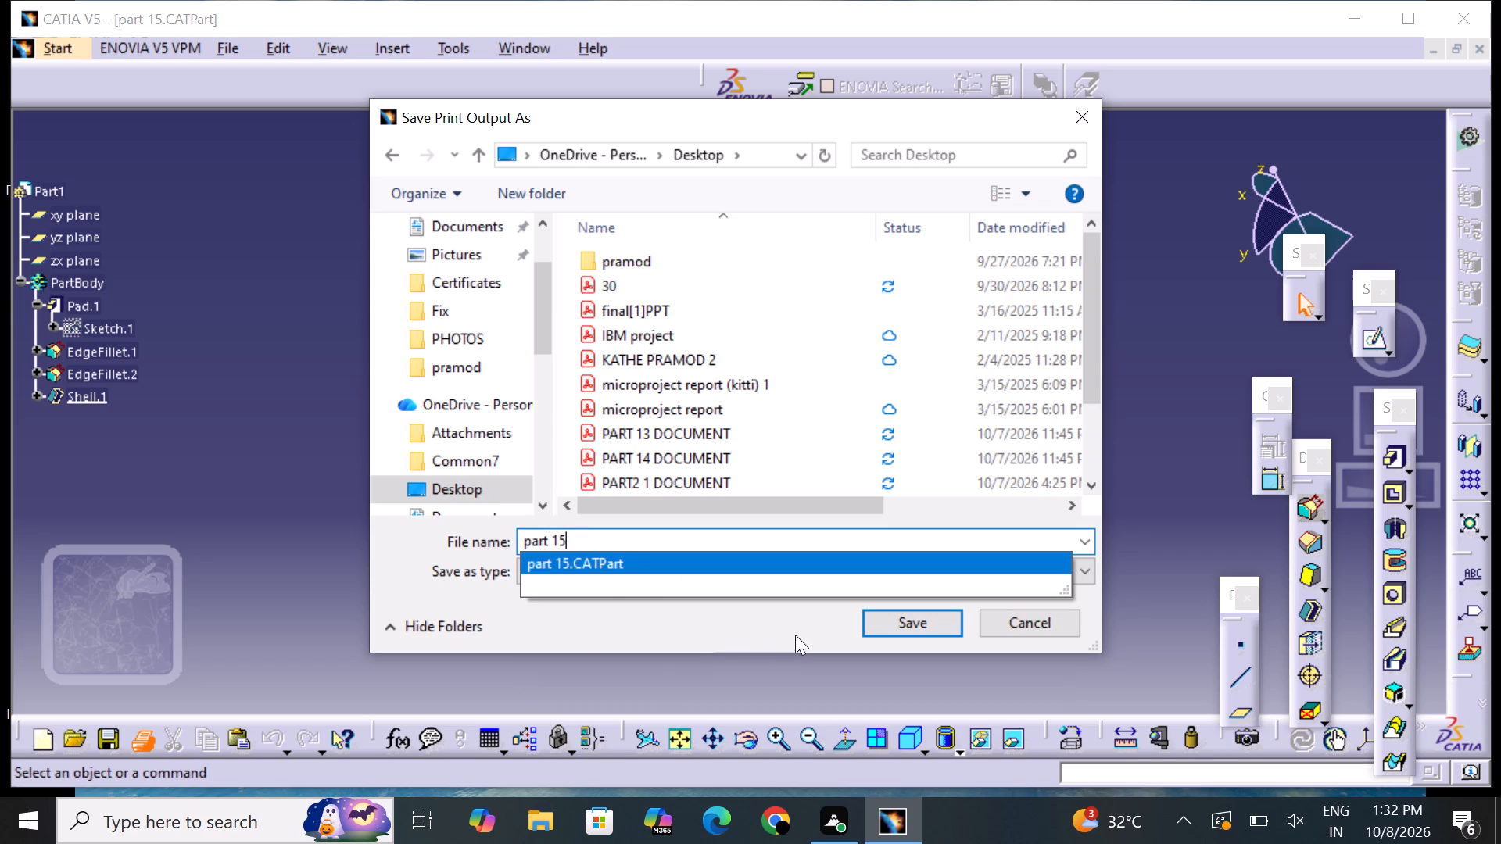
pyautogui.click(906, 624)
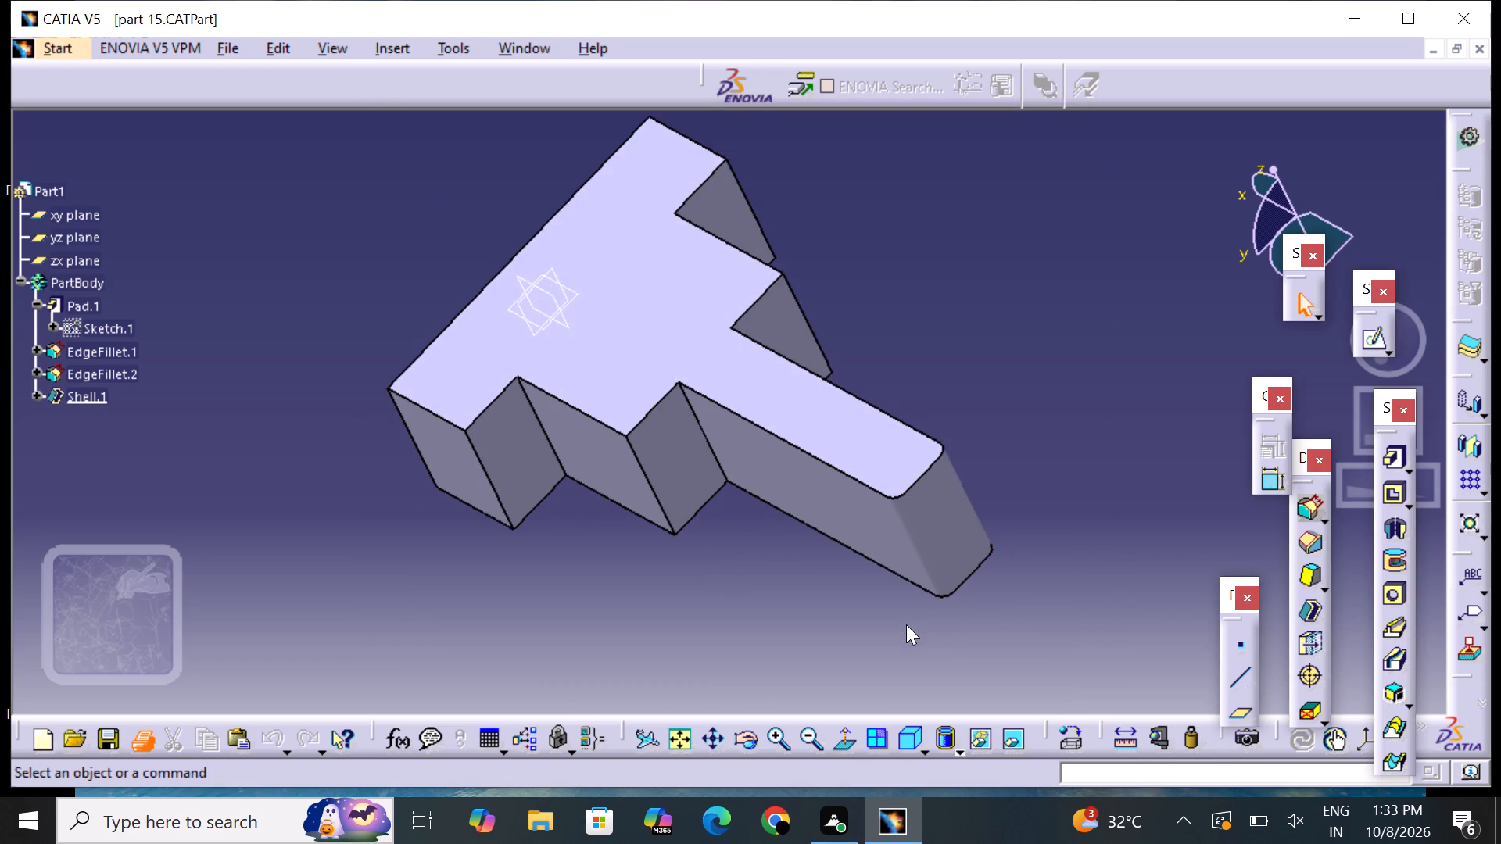